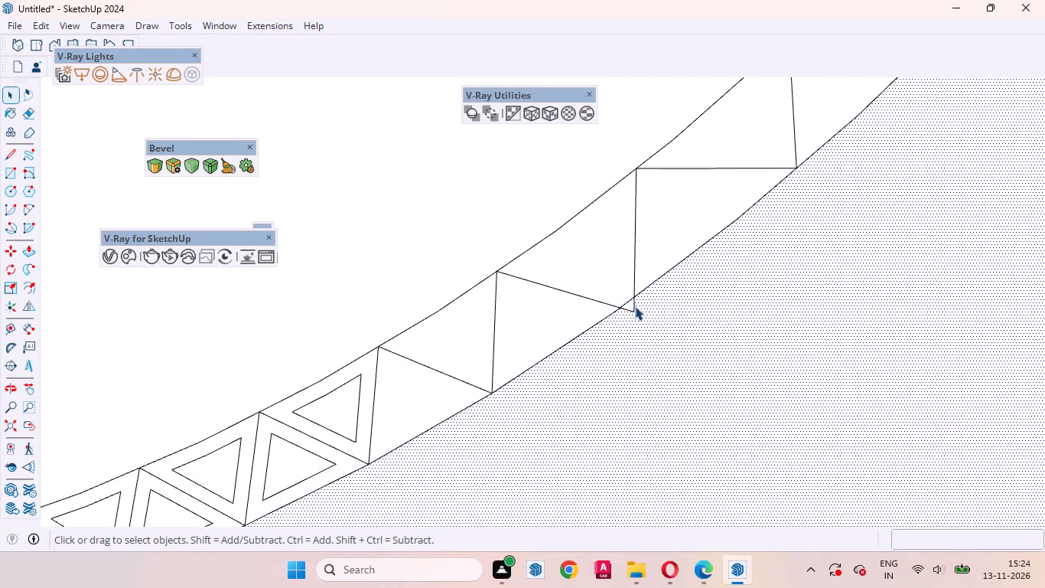
# Erase the two short stray edge stubs that overshoot the inner band's lower curve at the nearby triangle corner.
pyautogui.scroll(12, 636, 305)
pyautogui.click(635, 296)
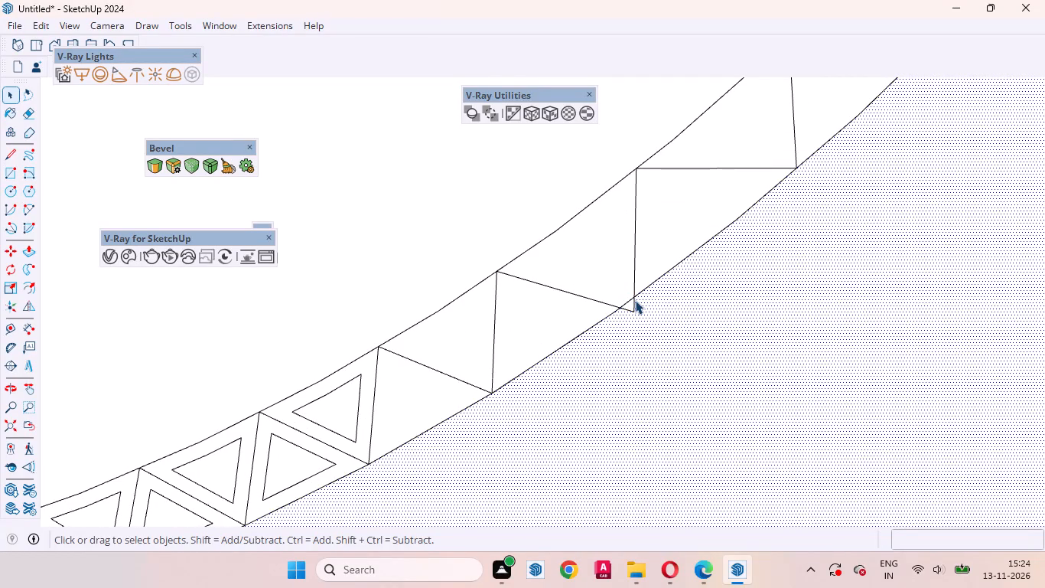
pyautogui.scroll(7, 640, 315)
pyautogui.click(635, 292)
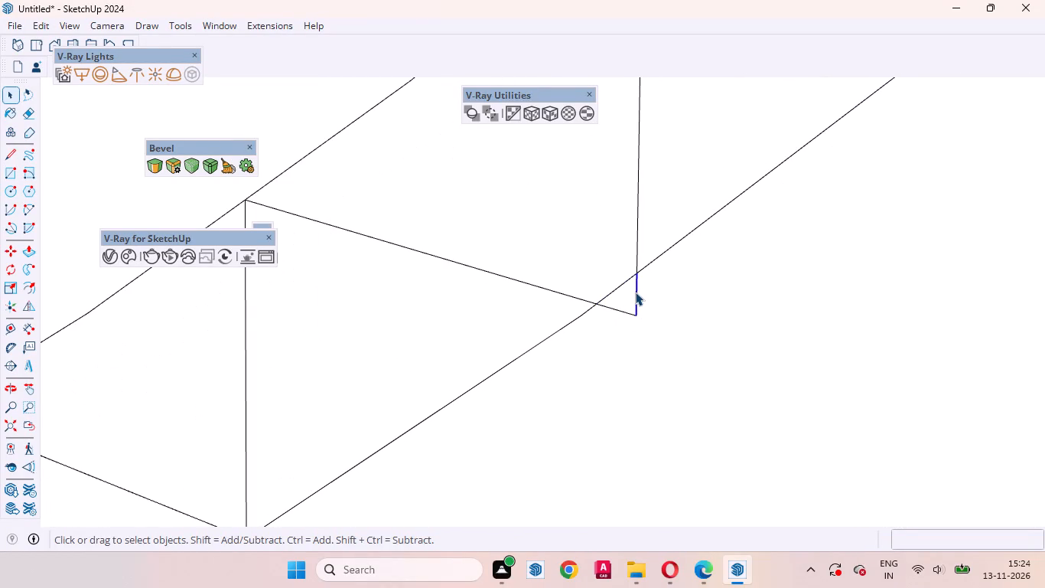
pyautogui.rightClick(635, 292)
pyautogui.click(662, 313)
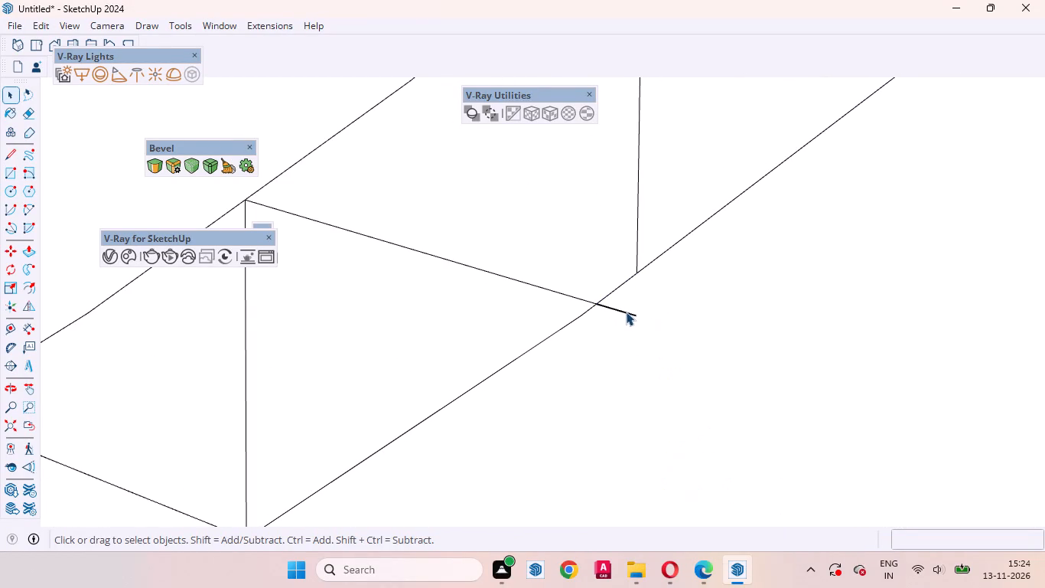
pyautogui.click(625, 310)
pyautogui.rightClick(625, 310)
pyautogui.click(665, 340)
# Offset the next three plain triangle faces after the inset group inward by the same distance, continuing up the inner band.
pyautogui.scroll(-19, 728, 262)
pyautogui.scroll(3, 659, 302)
pyautogui.click(649, 297)
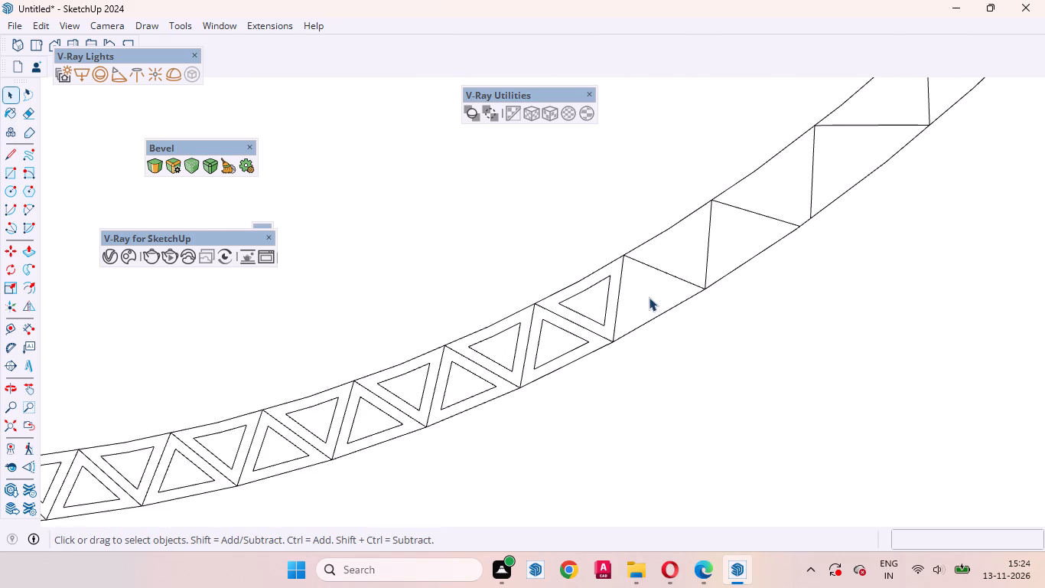
pyautogui.press('f')
pyautogui.doubleClick(617, 286)
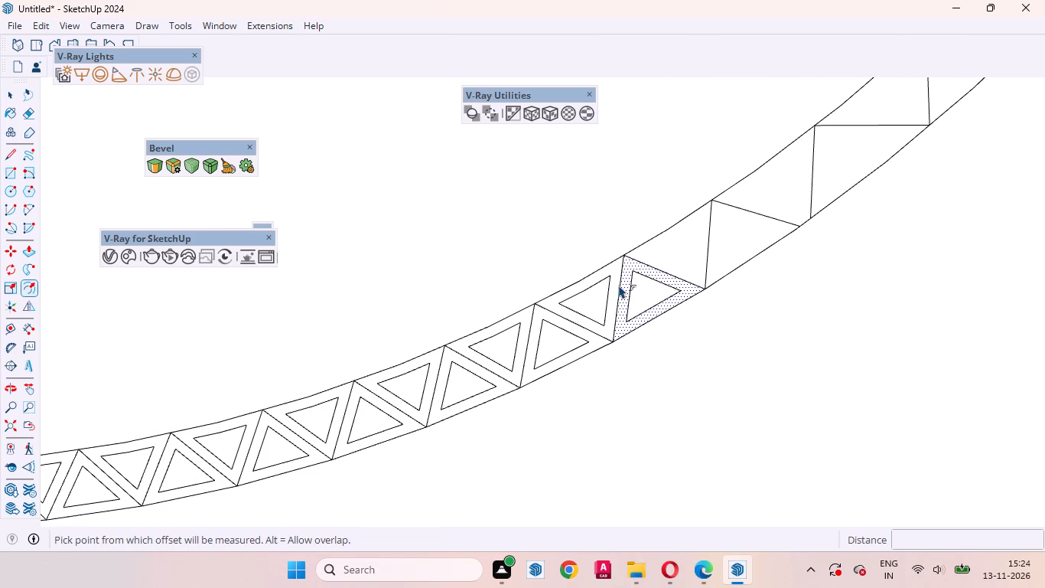
pyautogui.press('space')
pyautogui.click(677, 250)
pyautogui.press('f')
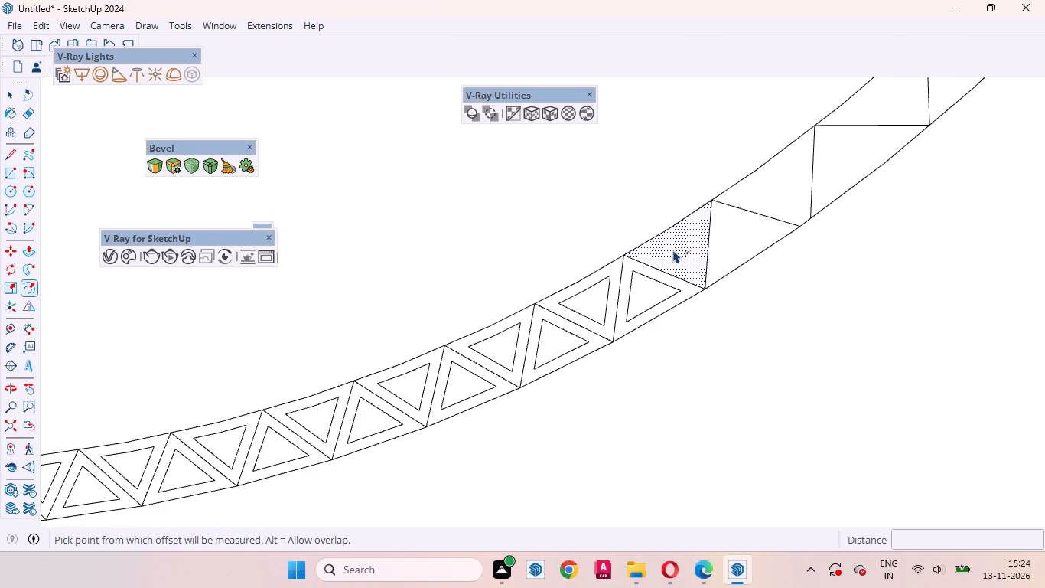
pyautogui.doubleClick(665, 251)
pyautogui.press('space')
pyautogui.click(734, 230)
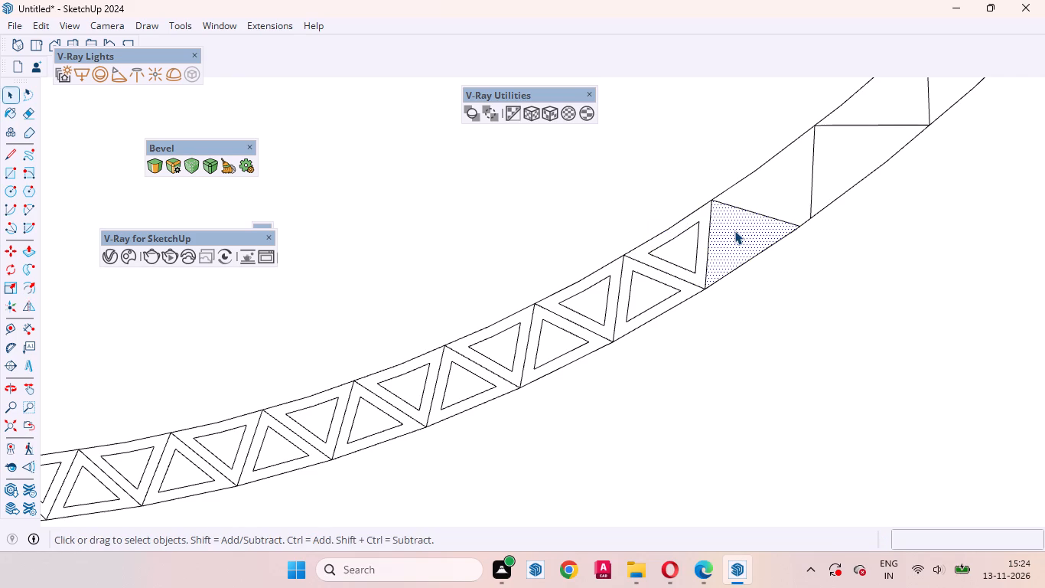
pyautogui.press('f')
pyautogui.doubleClick(714, 231)
pyautogui.press('space')
# Inset three more consecutive triangle faces up the curve with the same repeated offset distance, starting beside the cleaned-up corner.
pyautogui.click(780, 184)
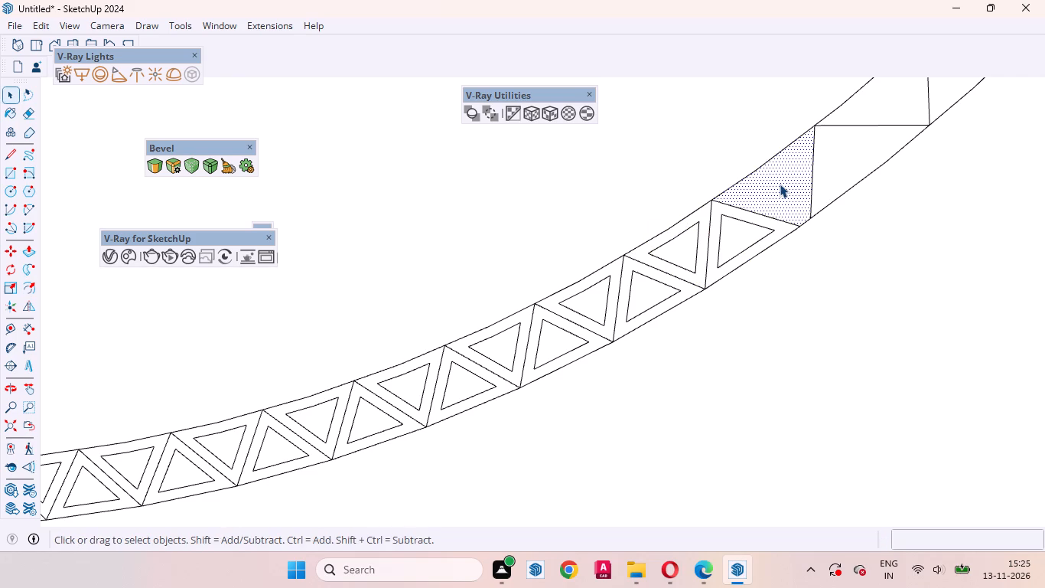
pyautogui.press('f')
pyautogui.doubleClick(763, 186)
pyautogui.press('space')
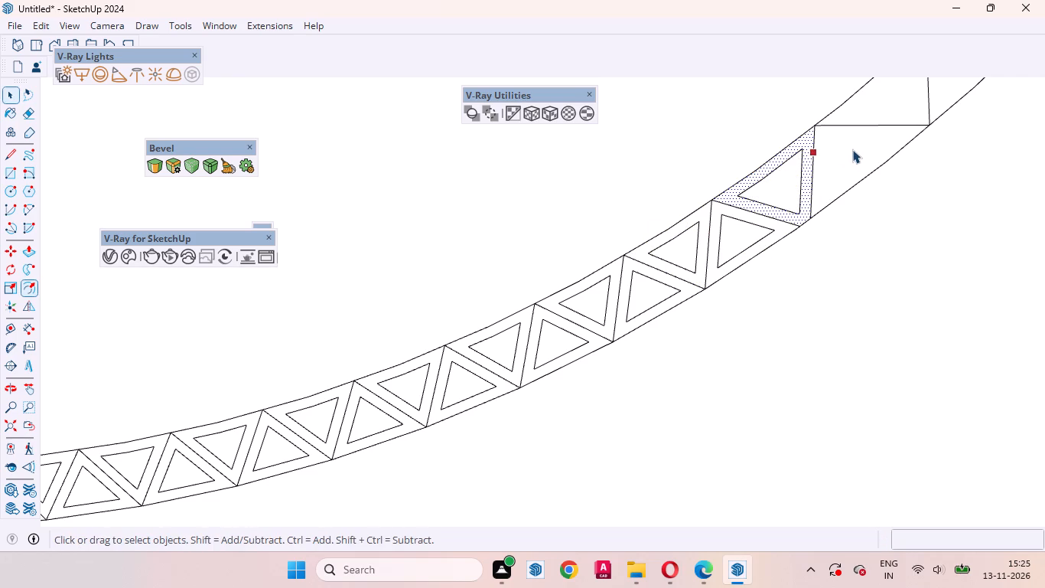
pyautogui.click(852, 149)
pyautogui.press('f')
pyautogui.doubleClick(842, 153)
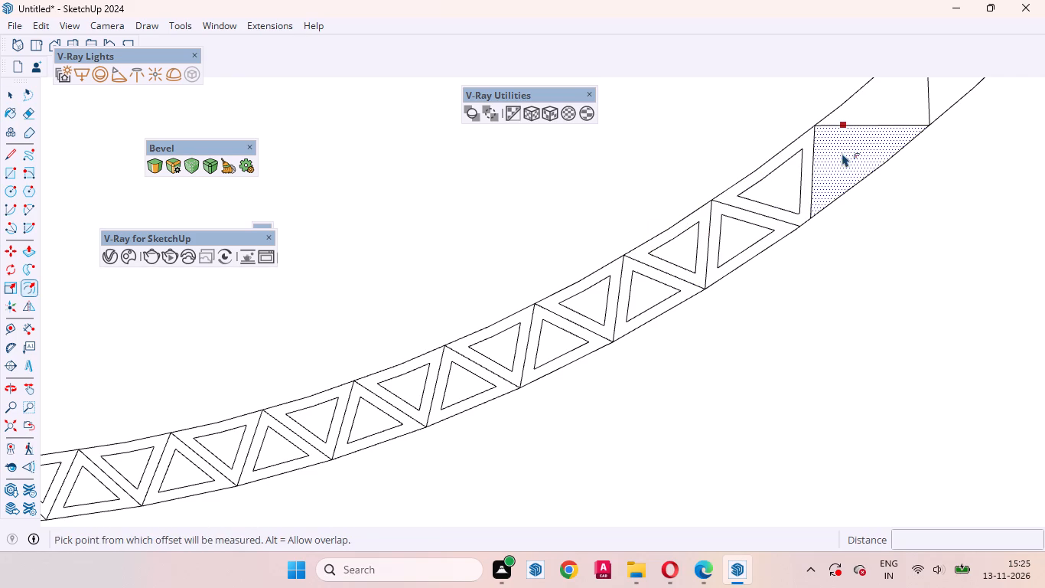
pyautogui.scroll(-8, 772, 289)
pyautogui.scroll(8, 789, 203)
pyautogui.press('space')
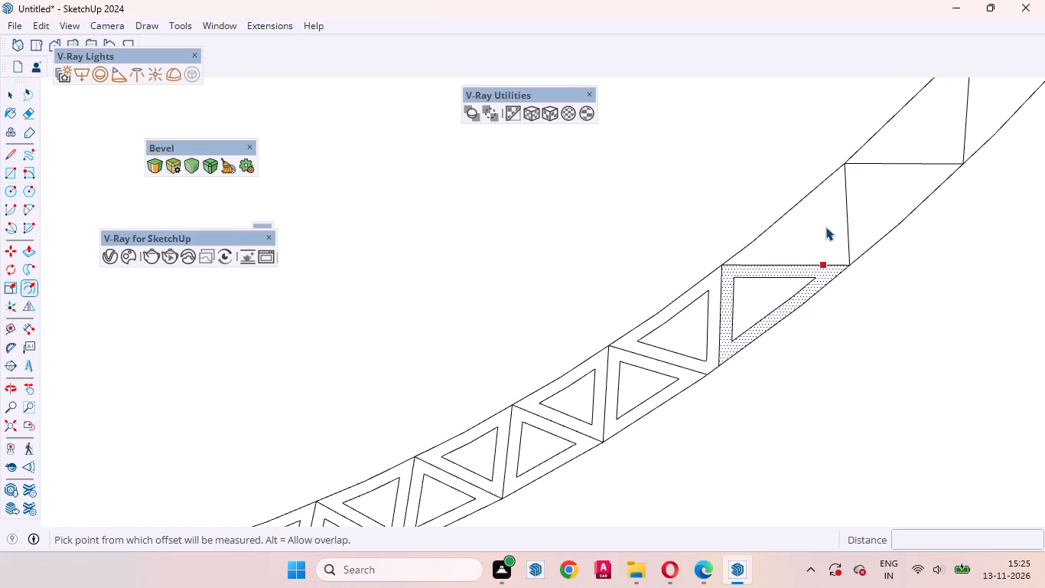
pyautogui.click(820, 225)
pyautogui.press('f')
pyautogui.doubleClick(810, 224)
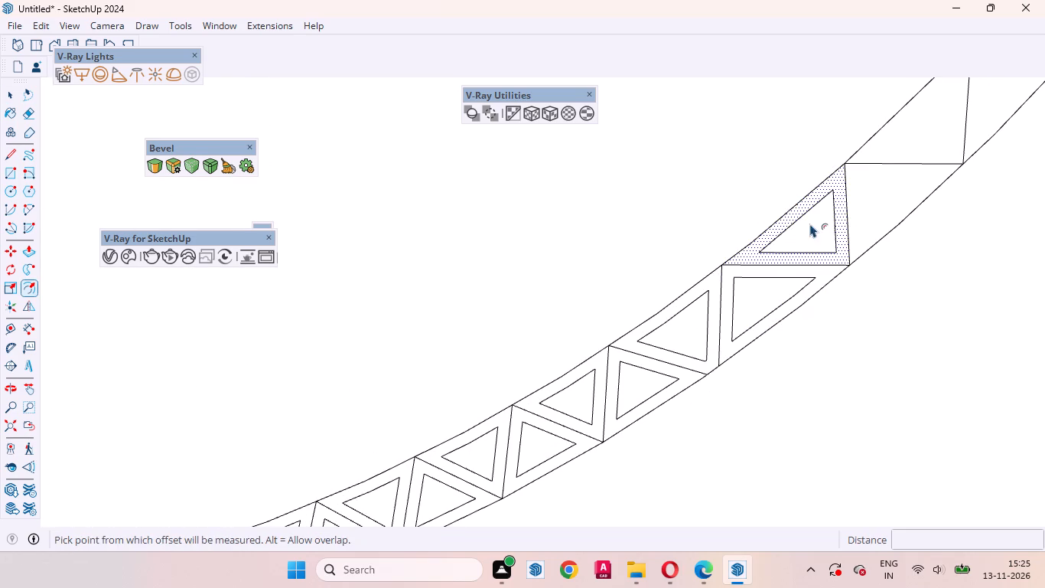
pyautogui.press('space')
# Offset the following two plain triangle faces up the steepening inner band inward by the same distance.
pyautogui.click(886, 201)
pyautogui.press('f')
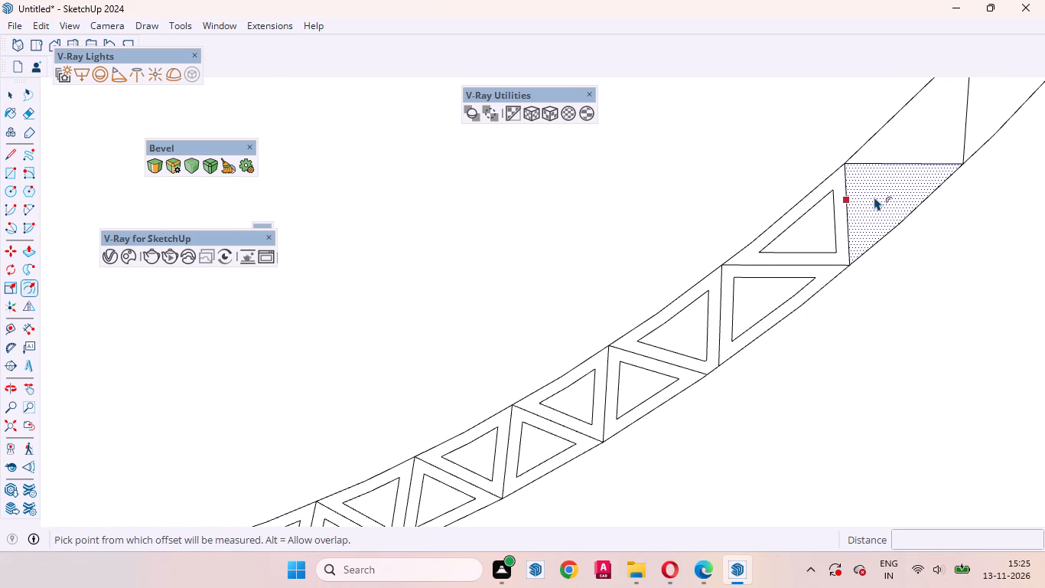
pyautogui.doubleClick(871, 197)
pyautogui.scroll(-10, 551, 424)
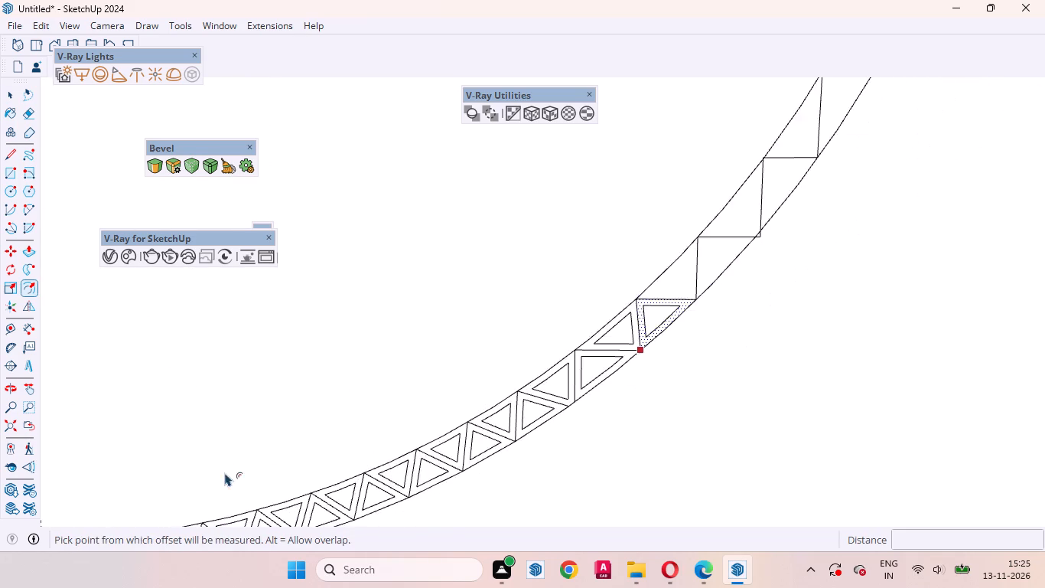
pyautogui.scroll(-3, 225, 472)
pyautogui.scroll(9, 512, 289)
pyautogui.press('space')
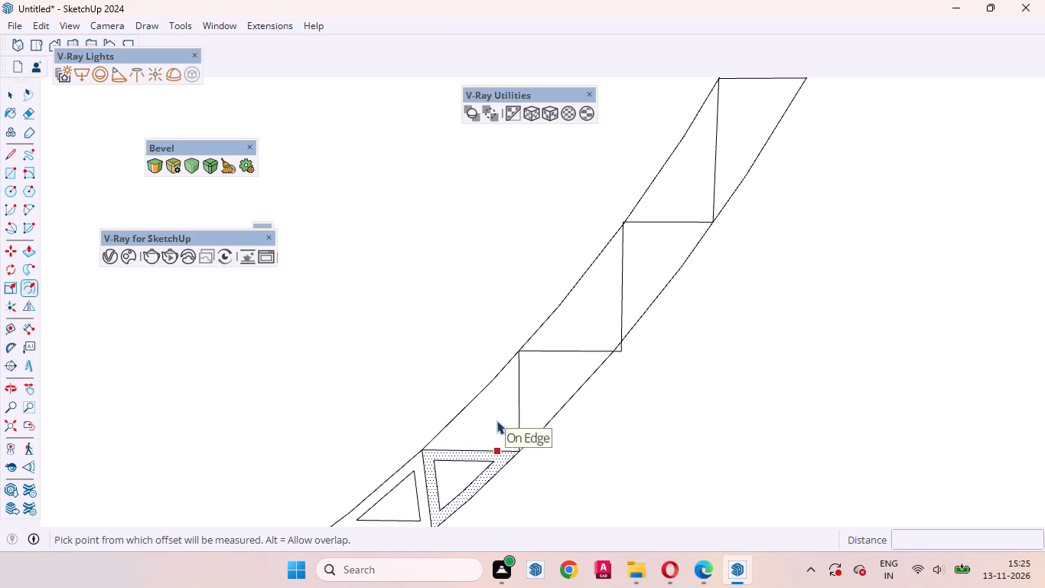
pyautogui.click(491, 419)
pyautogui.press('f')
pyautogui.doubleClick(471, 415)
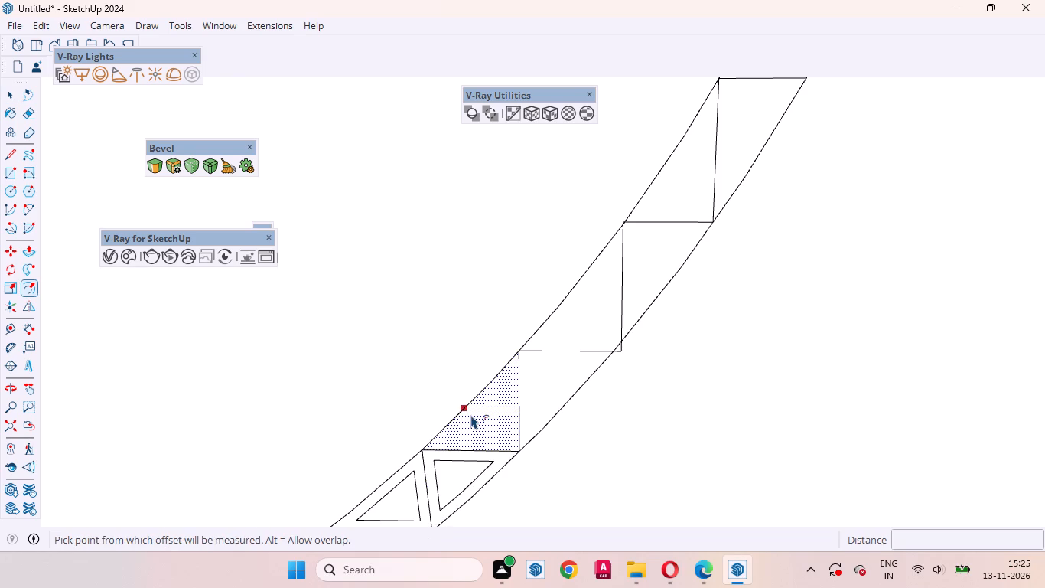
pyautogui.press('space')
# Inset the next two triangle faces, on either side of the horizontal strut that overshoots the outer curve, by the same distance.
pyautogui.click(555, 381)
pyautogui.press('f')
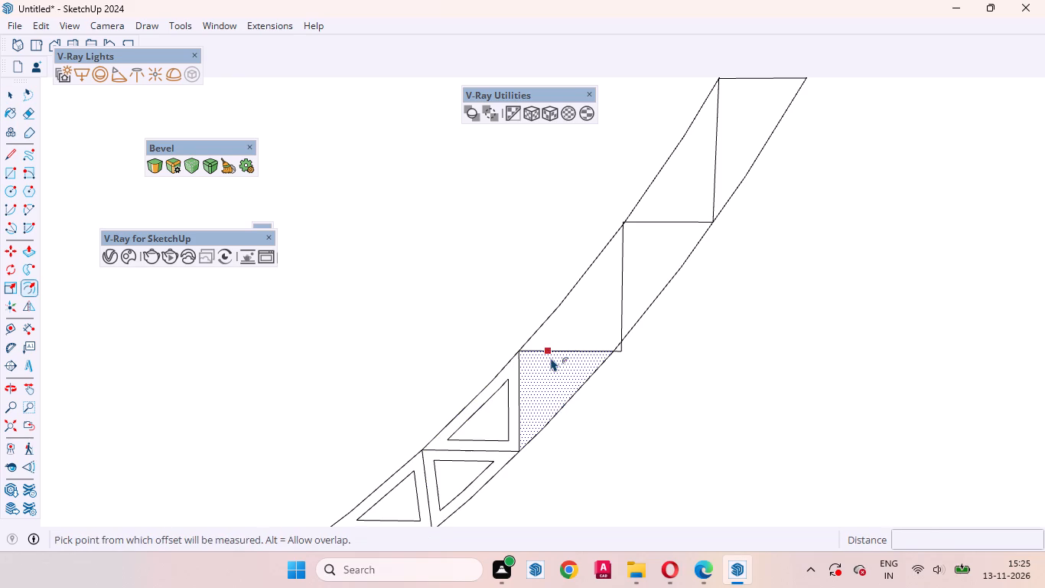
pyautogui.doubleClick(551, 358)
pyautogui.press('space')
pyautogui.click(580, 299)
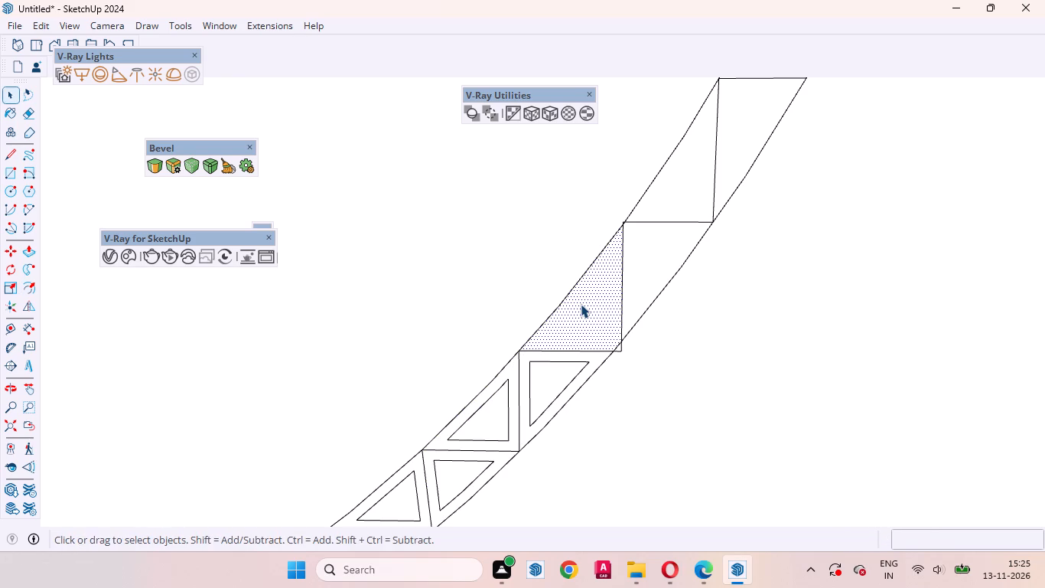
pyautogui.press('f')
pyautogui.doubleClick(575, 292)
pyautogui.press('space')
# Erase the two stray edge stubs projecting past the band's outer curve at the corner of the last inset triangle.
pyautogui.click(656, 248)
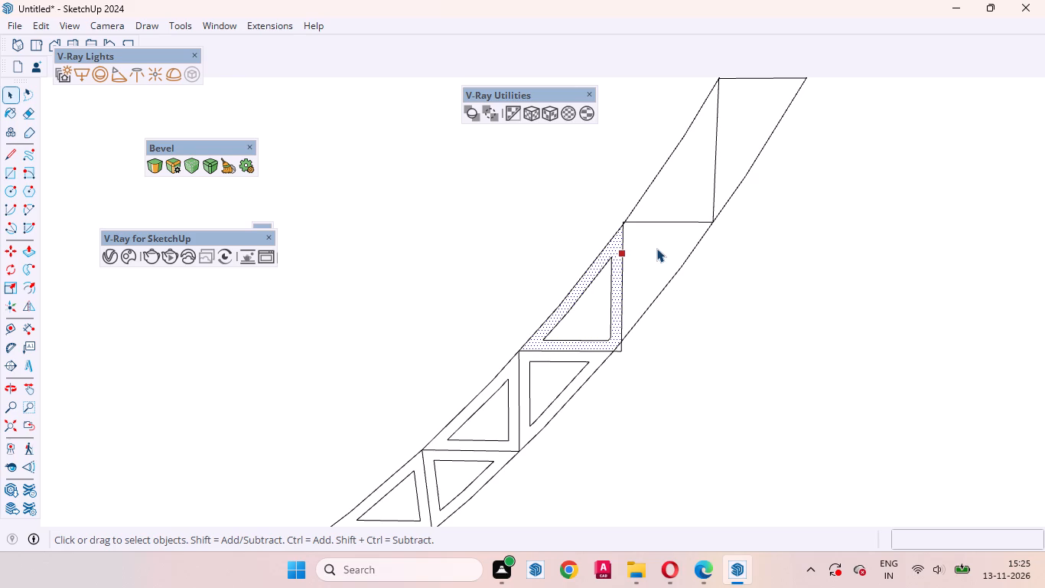
pyautogui.scroll(9, 636, 366)
pyautogui.click(617, 335)
pyautogui.rightClick(617, 335)
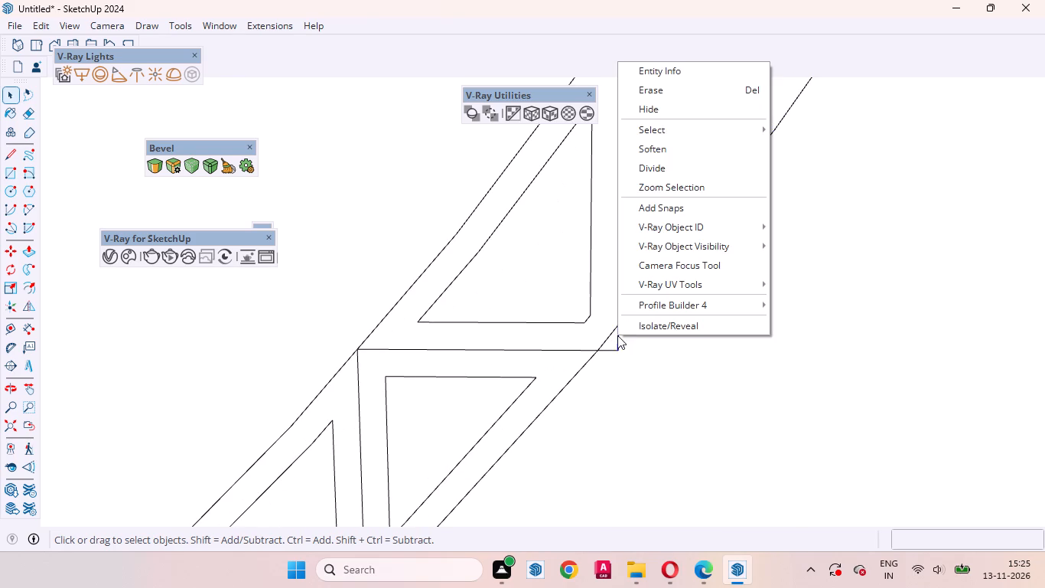
pyautogui.click(649, 90)
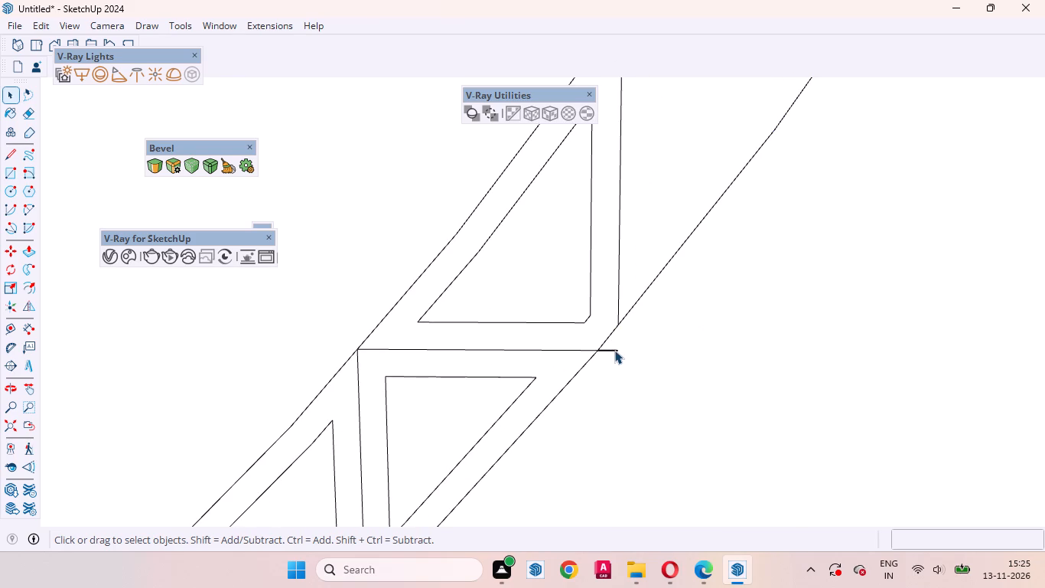
pyautogui.click(614, 350)
pyautogui.rightClick(614, 350)
pyautogui.click(649, 106)
# Offset the next three plain triangle faces above the cleaned-up corner inward by the same distance.
pyautogui.scroll(-1, 680, 482)
pyautogui.scroll(1, 680, 482)
pyautogui.scroll(-9, 680, 482)
pyautogui.click(641, 358)
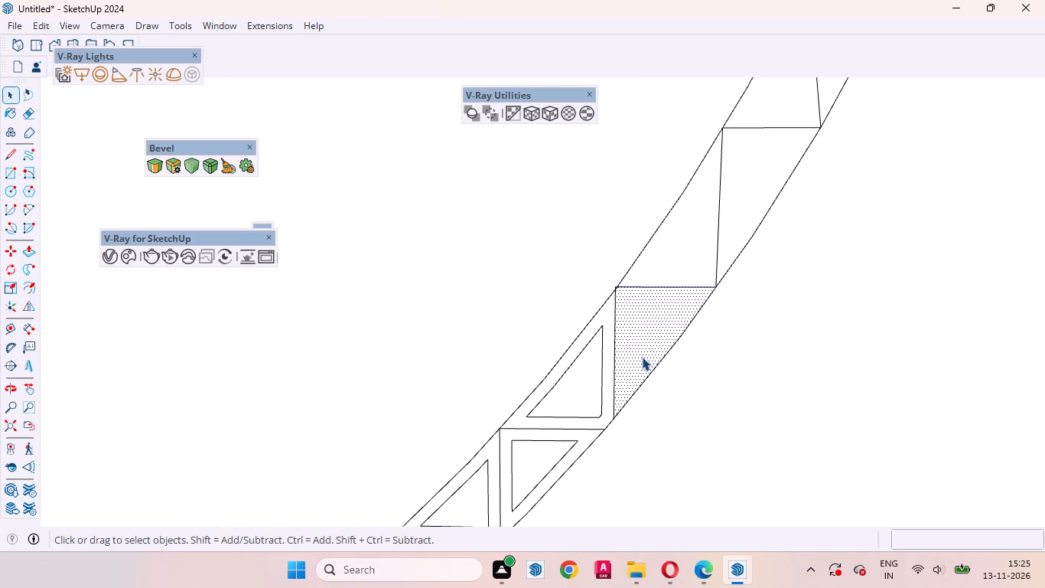
pyautogui.press('f')
pyautogui.doubleClick(627, 342)
pyautogui.press('space')
pyautogui.click(665, 246)
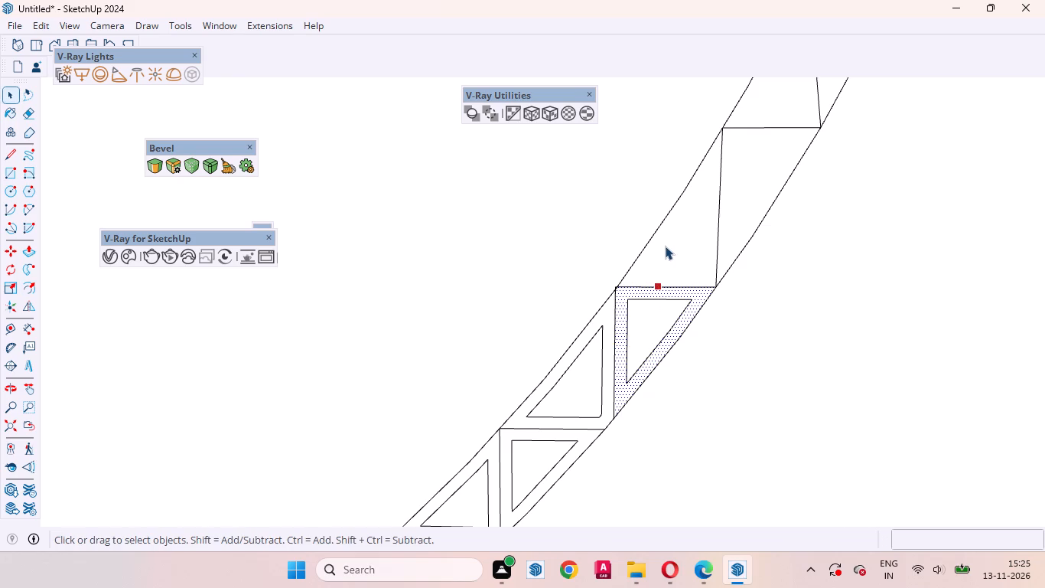
pyautogui.press('f')
pyautogui.doubleClick(659, 233)
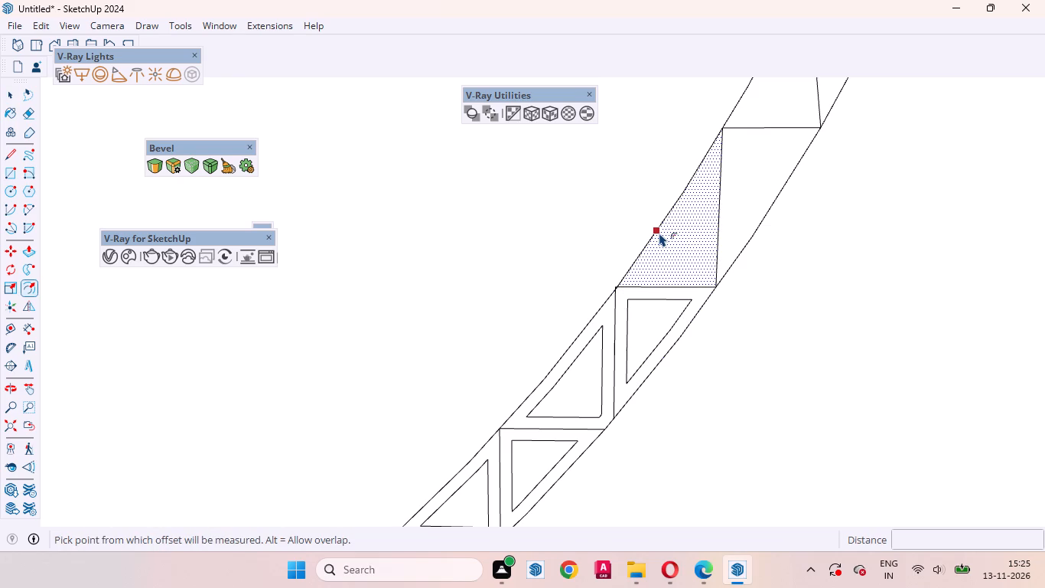
pyautogui.press('space')
pyautogui.click(756, 161)
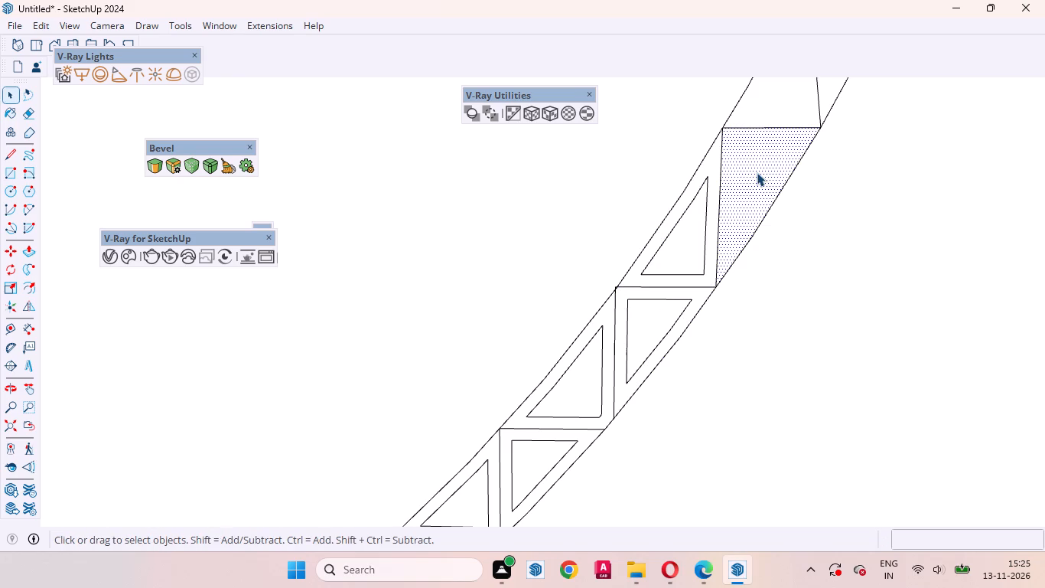
pyautogui.press('f')
pyautogui.doubleClick(751, 165)
pyautogui.press('space')
# Return to the end of the inset group and offset the next two triangle faces up the band inward by the same distance.
pyautogui.scroll(-3, 611, 367)
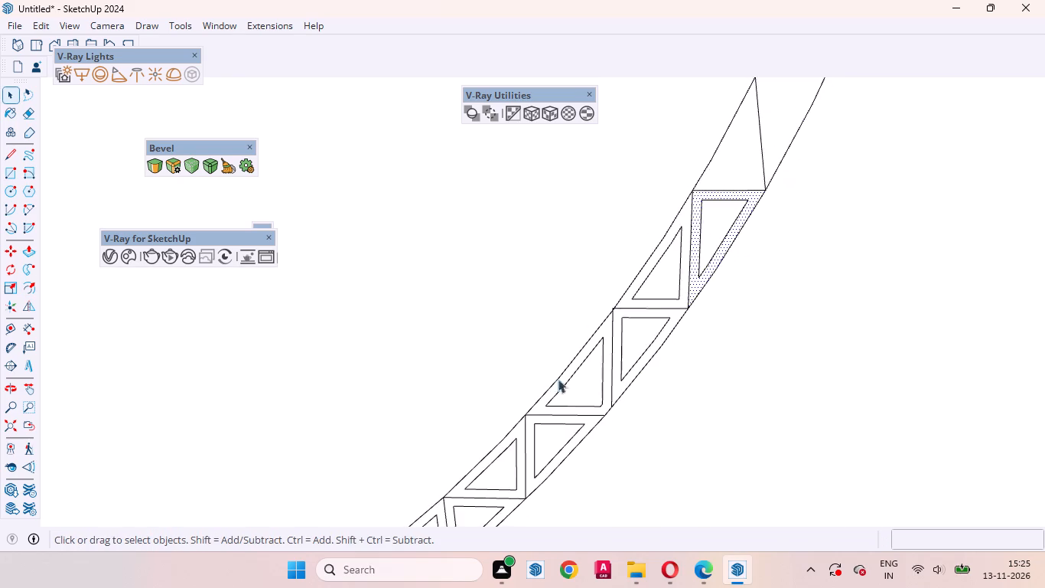
pyautogui.scroll(-20, 558, 379)
pyautogui.scroll(-3, 558, 379)
pyautogui.scroll(1, 440, 163)
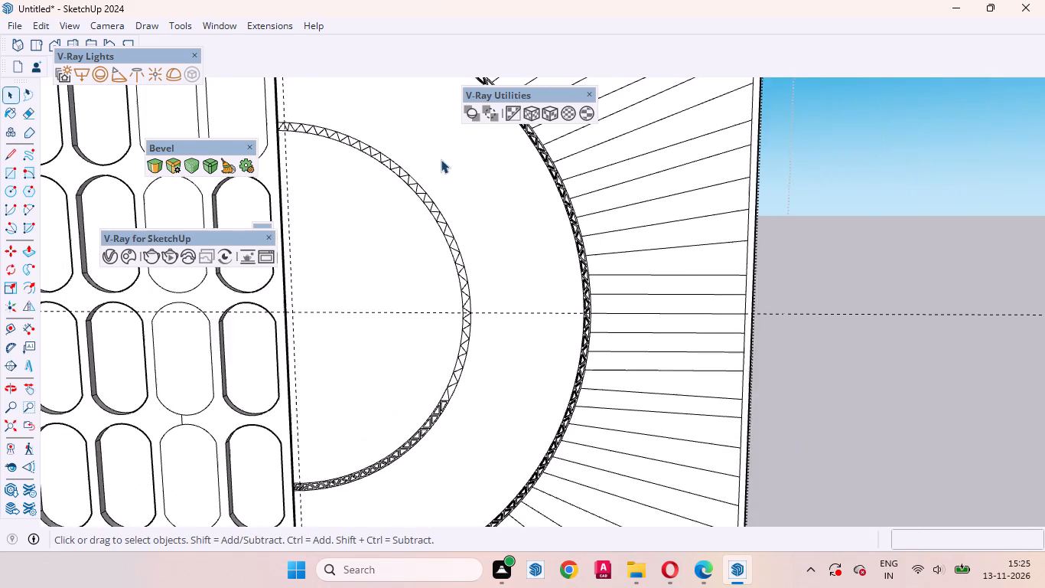
pyautogui.scroll(1, 441, 159)
pyautogui.scroll(1, 480, 389)
pyautogui.scroll(-4, 459, 281)
pyautogui.scroll(4, 438, 421)
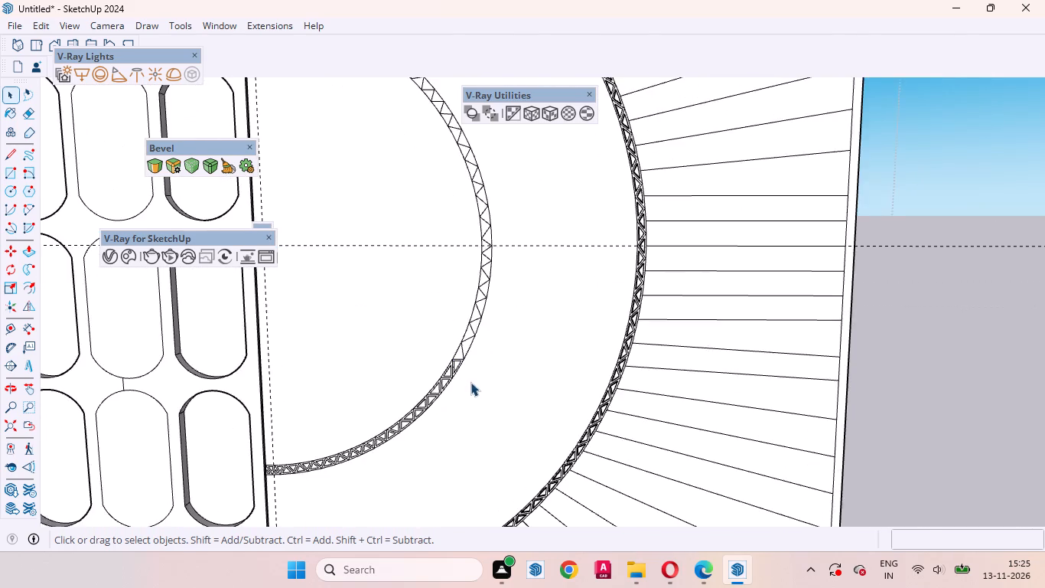
pyautogui.scroll(9, 470, 382)
pyautogui.scroll(-15, 519, 281)
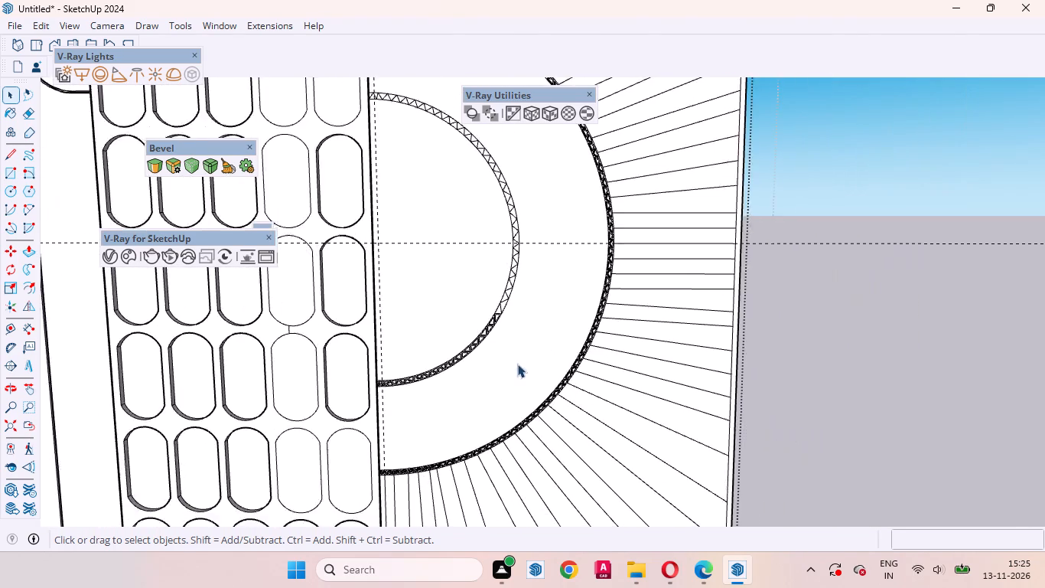
pyautogui.scroll(-5, 517, 364)
pyautogui.scroll(11, 519, 296)
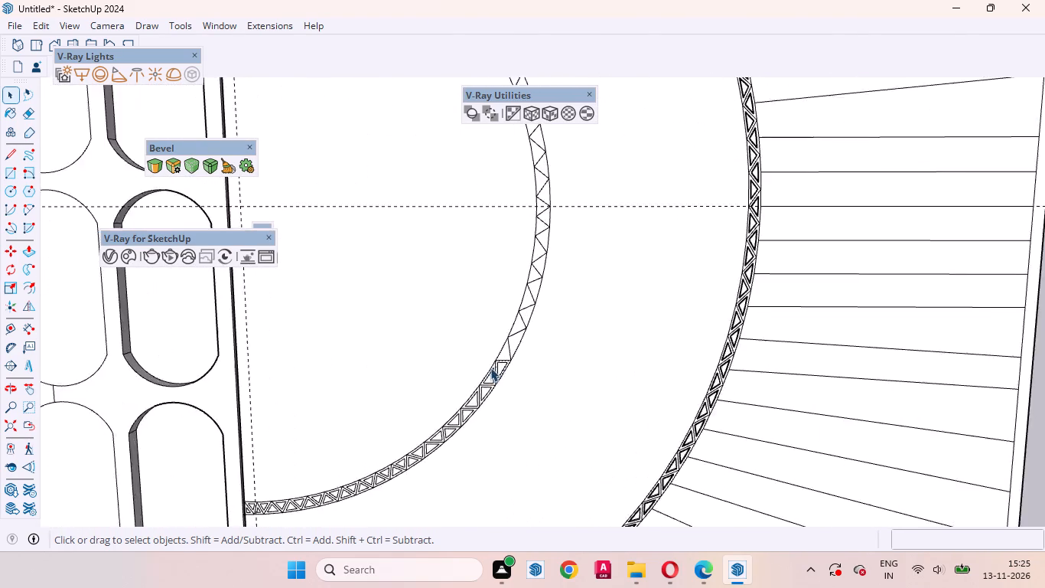
pyautogui.scroll(15, 490, 367)
pyautogui.click(490, 341)
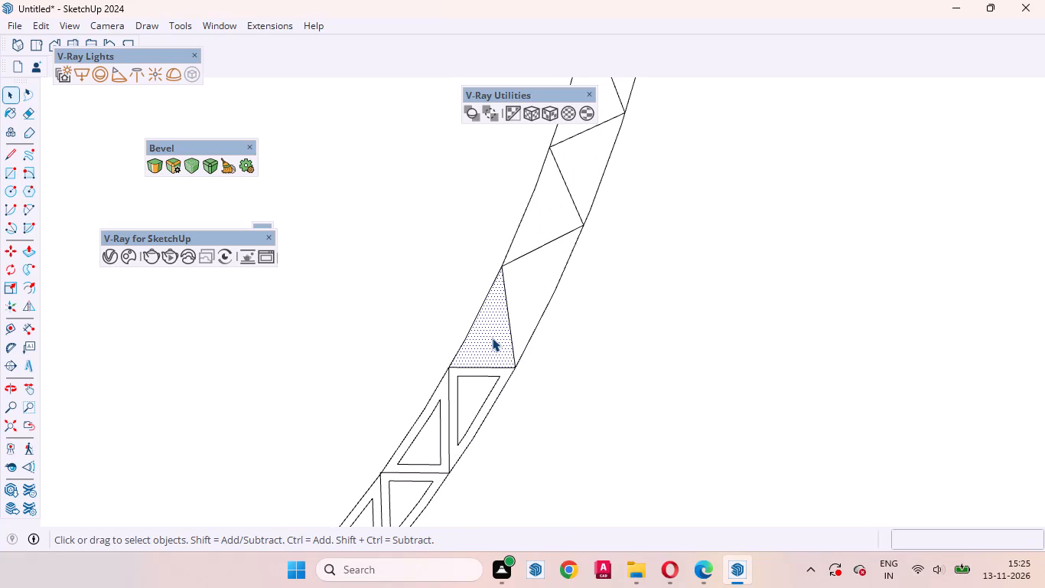
pyautogui.press('f')
pyautogui.doubleClick(485, 329)
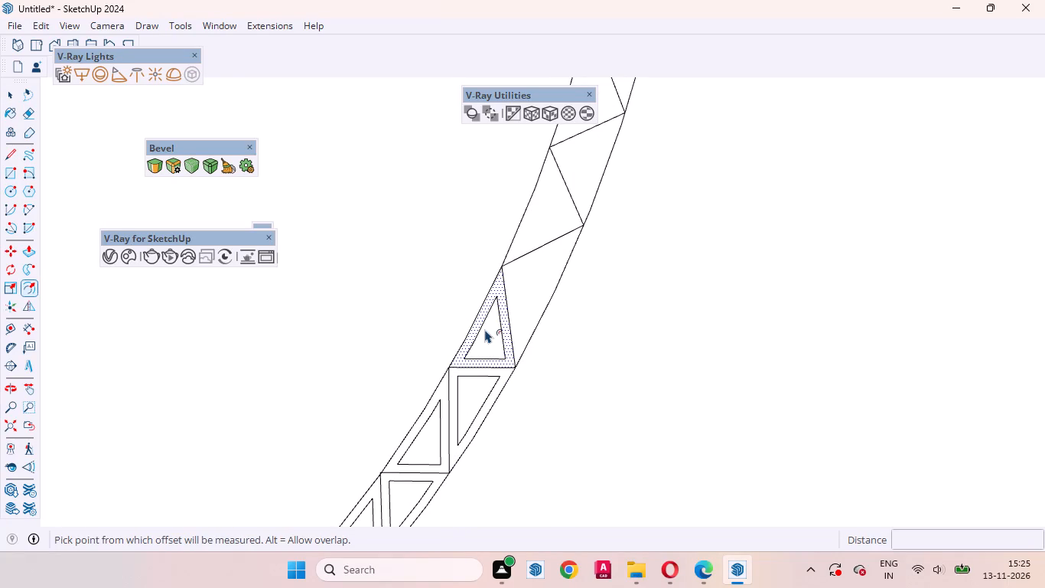
pyautogui.press('space')
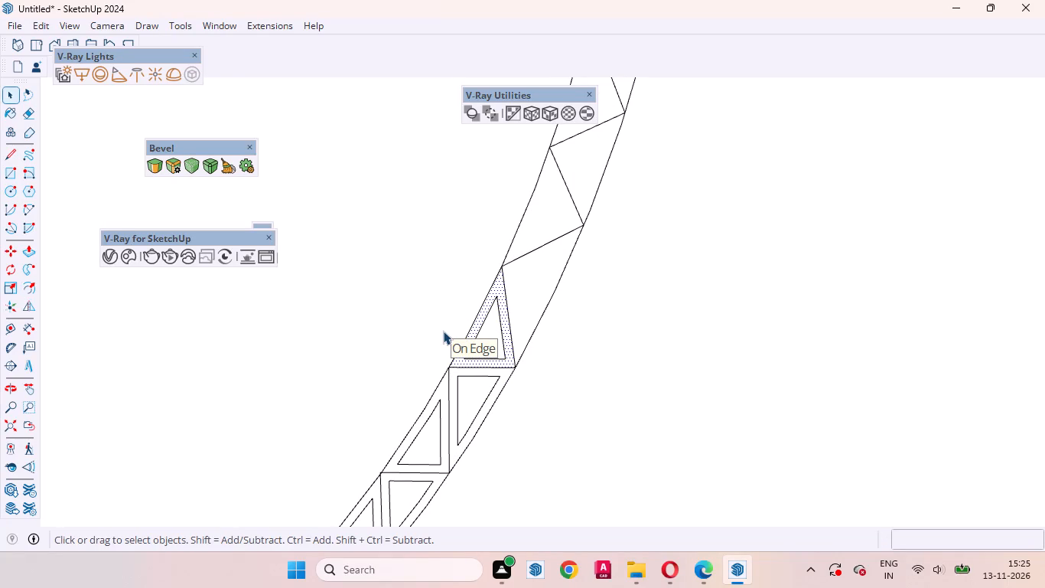
pyautogui.click(542, 296)
pyautogui.press('f')
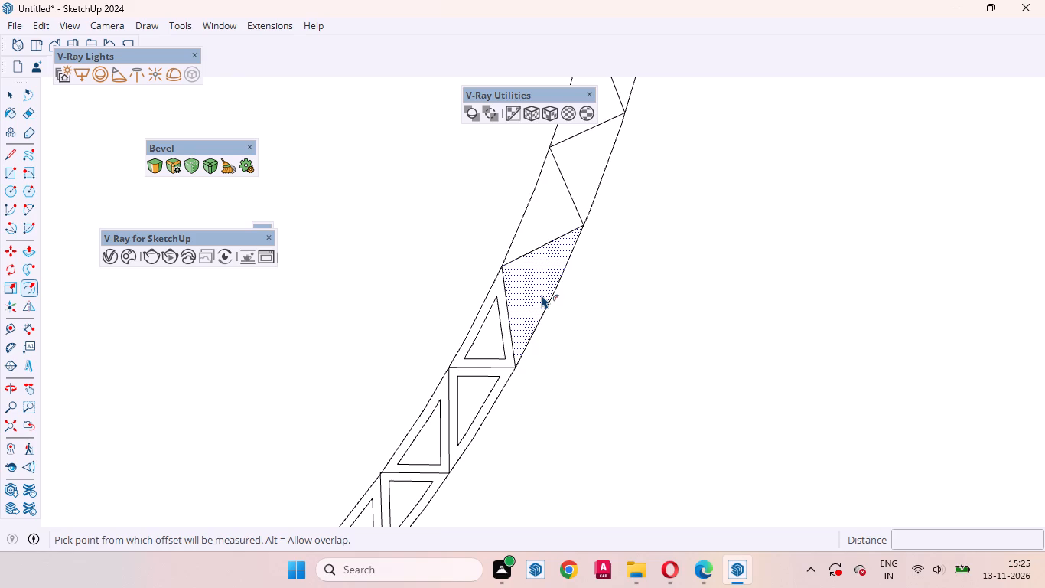
pyautogui.doubleClick(541, 296)
pyautogui.press('space')
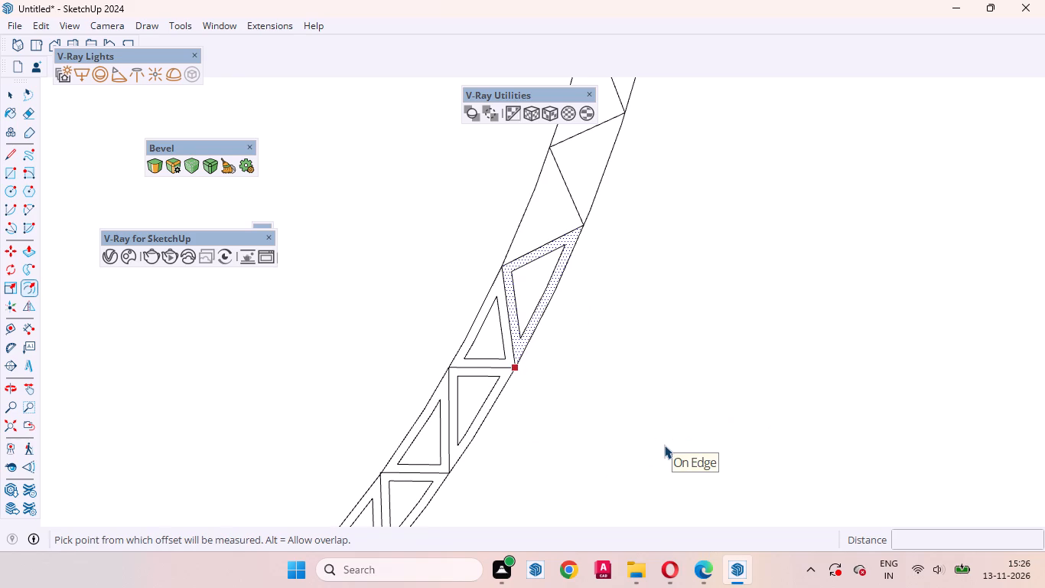
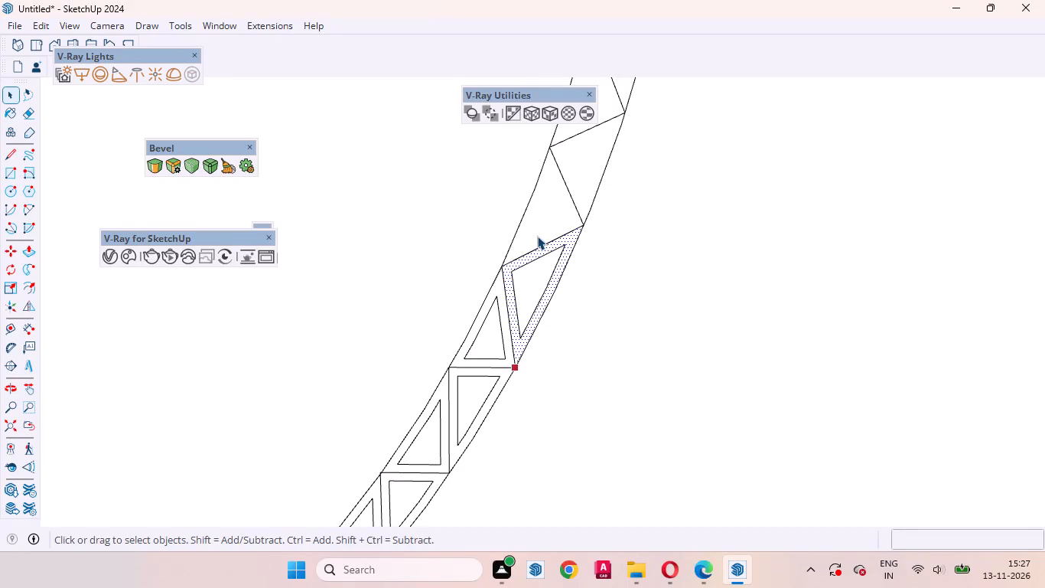
# Offset the next three plain triangle faces up the inner band inward by the same distance, starting with the one on the inner curve.
pyautogui.click(537, 236)
pyautogui.press('f')
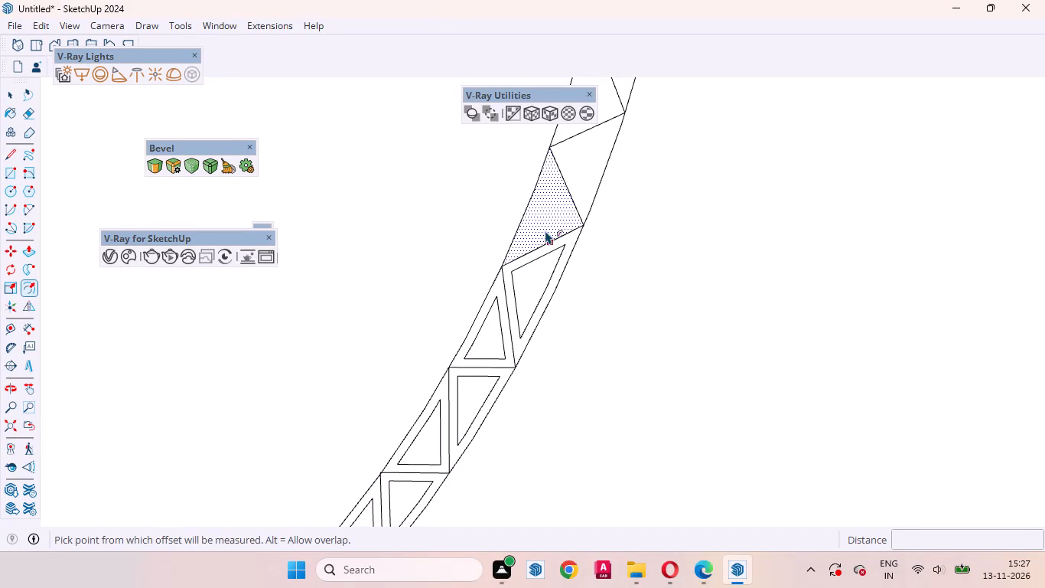
pyautogui.doubleClick(521, 210)
pyautogui.press('space')
pyautogui.scroll(-12, 536, 341)
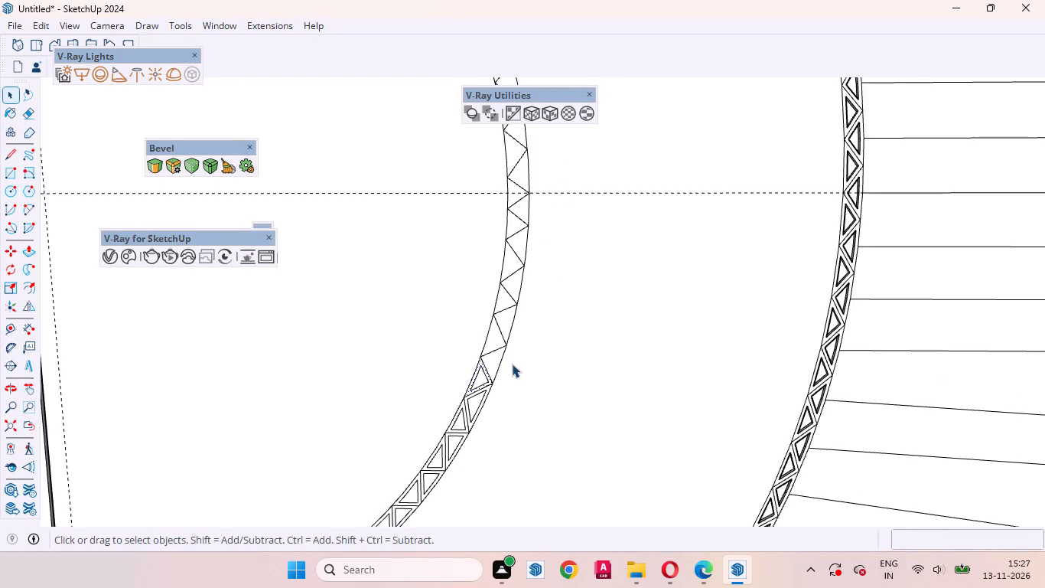
pyautogui.scroll(8, 513, 363)
pyautogui.click(492, 367)
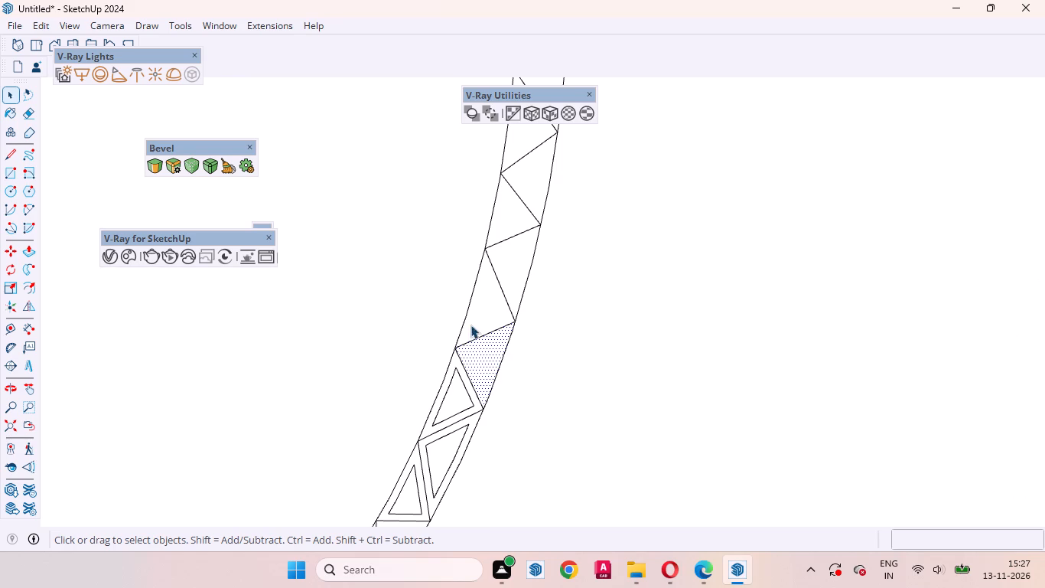
pyautogui.press('f')
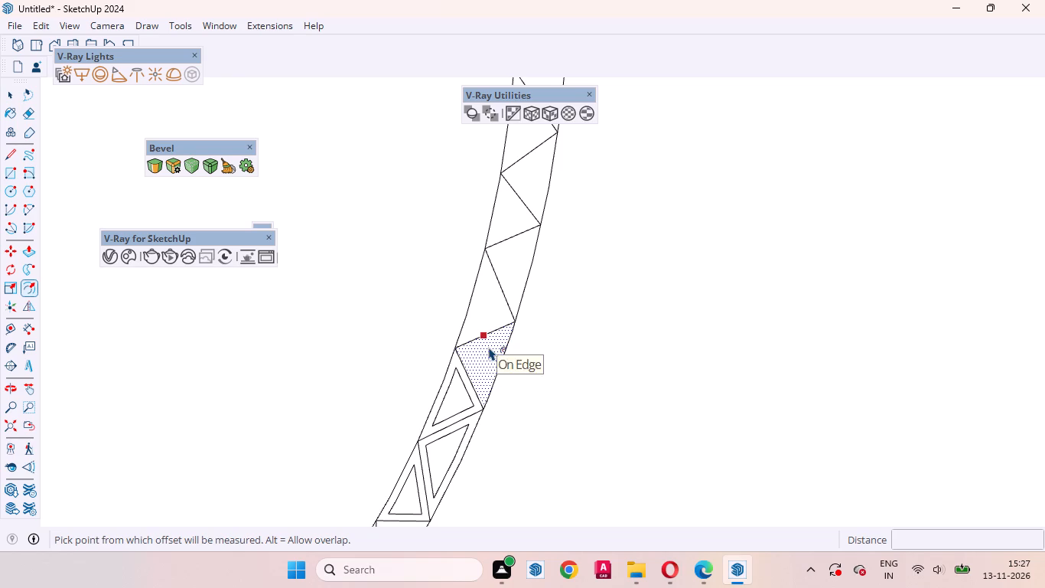
pyautogui.doubleClick(489, 347)
pyautogui.press('space')
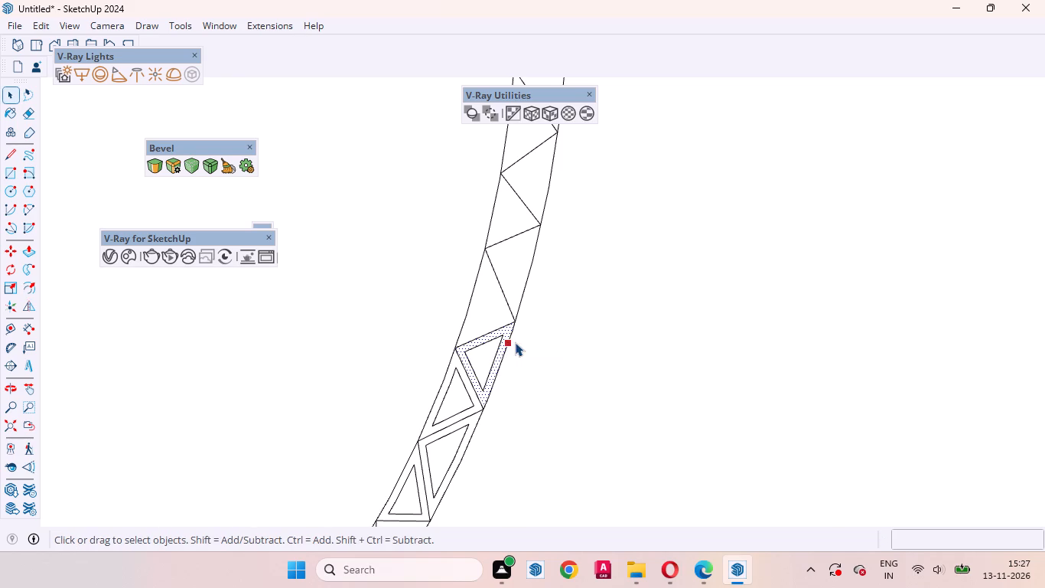
pyautogui.click(483, 292)
pyautogui.press('f')
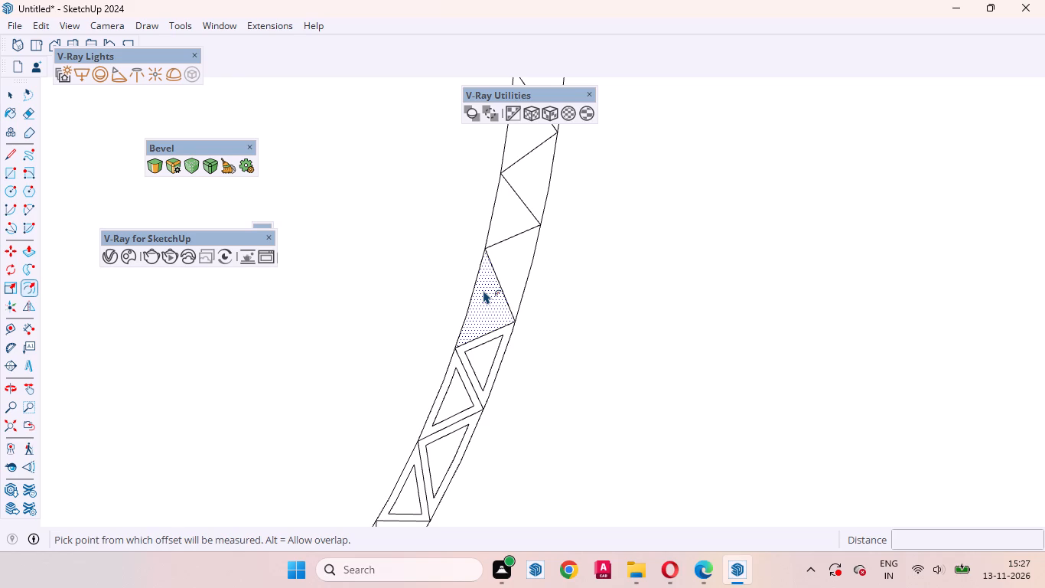
pyautogui.doubleClick(482, 290)
pyautogui.press('space')
# Inset the following two plain triangles by the same distance, first the one on the outer curve and the one above it on the inner curve.
pyautogui.click(488, 250)
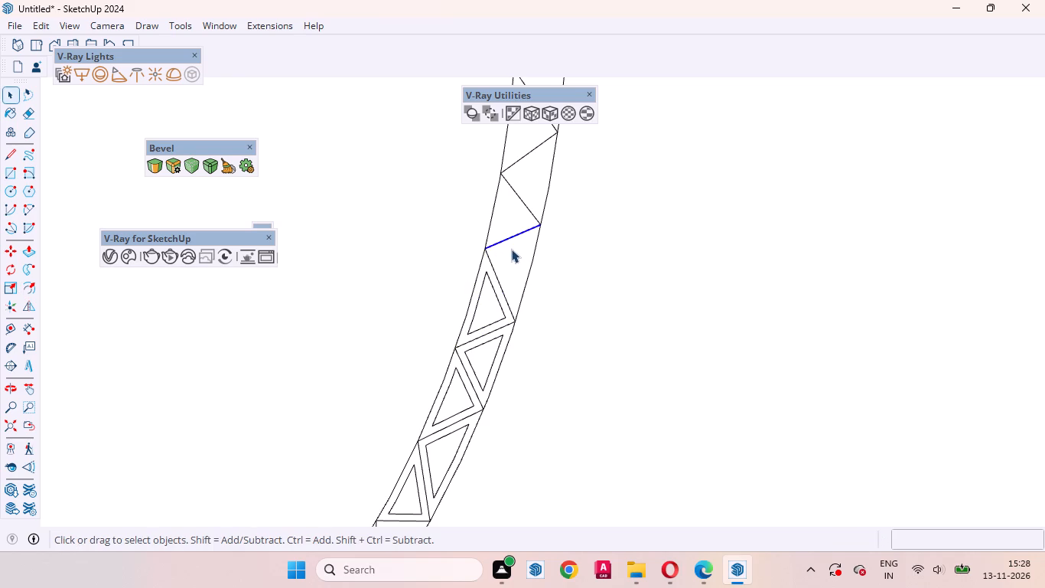
pyautogui.scroll(4, 510, 249)
pyautogui.click(519, 256)
pyautogui.moveTo(523, 268); pyautogui.dragTo(482, 320, button='middle')
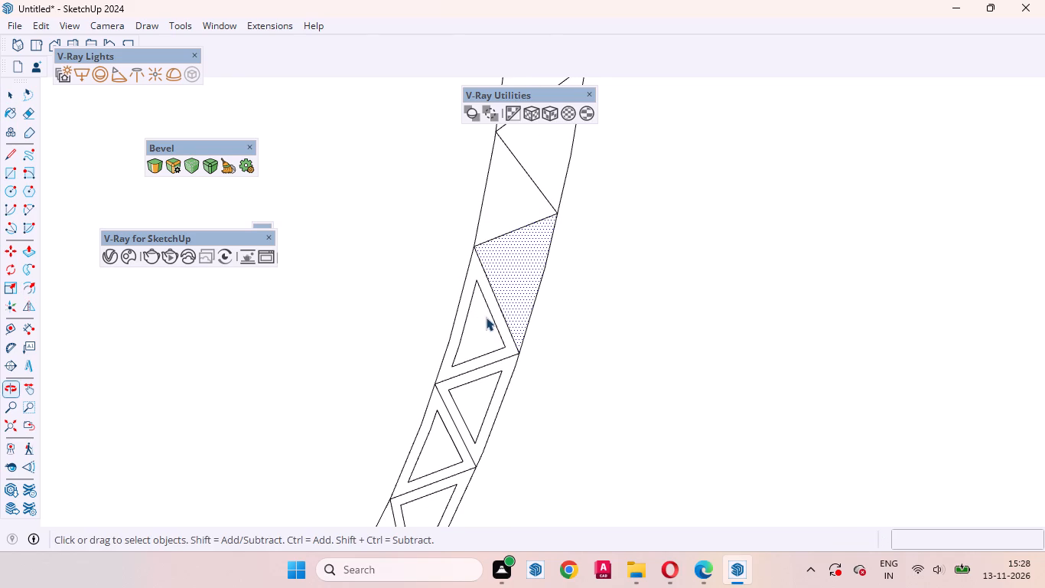
pyautogui.press('f')
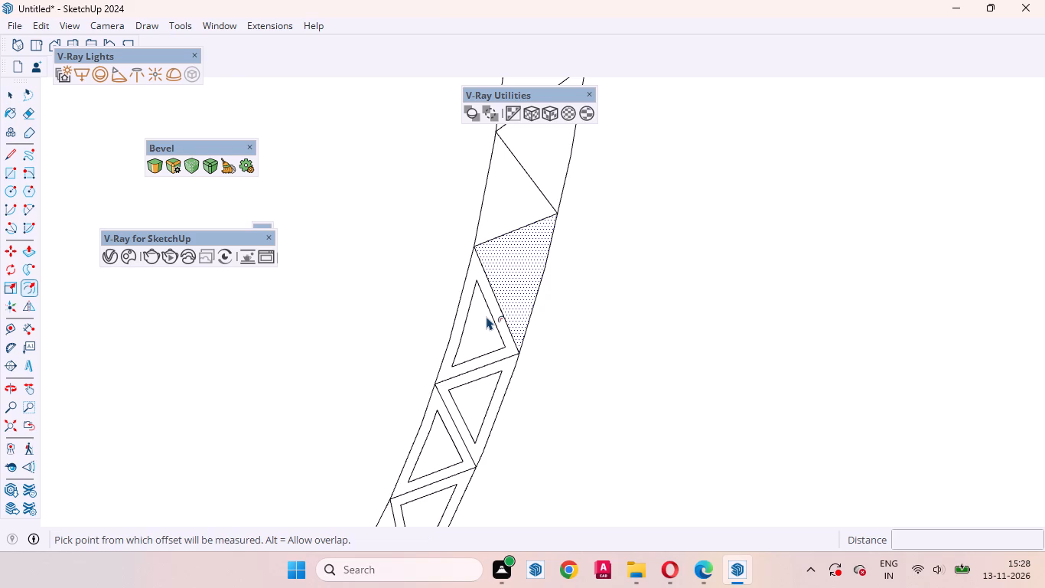
pyautogui.click(509, 279)
pyautogui.click(509, 279)
pyautogui.press('space')
pyautogui.scroll(-3, 498, 425)
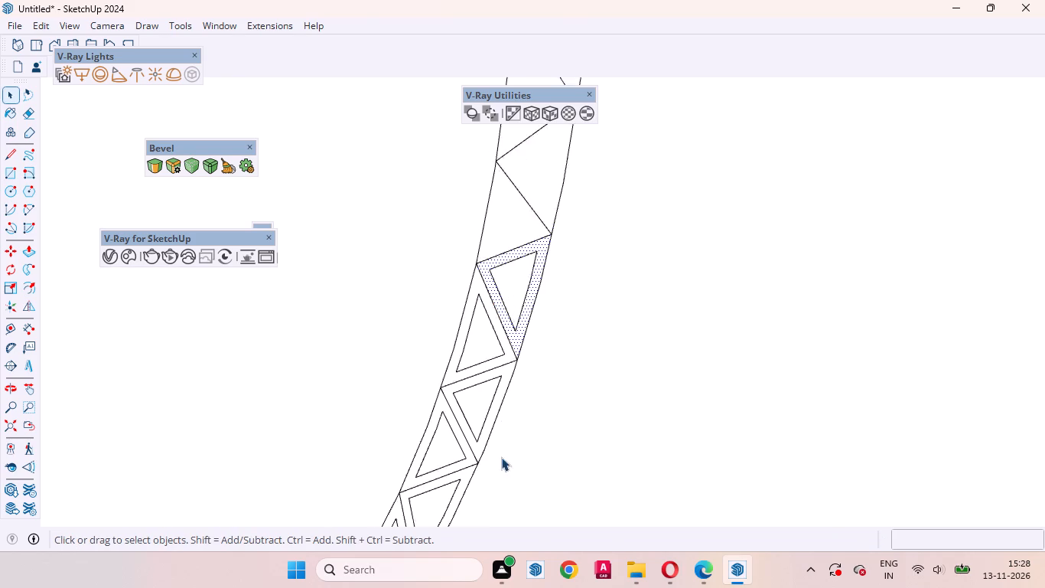
pyautogui.scroll(-4, 501, 457)
pyautogui.scroll(9, 495, 328)
pyautogui.click(500, 335)
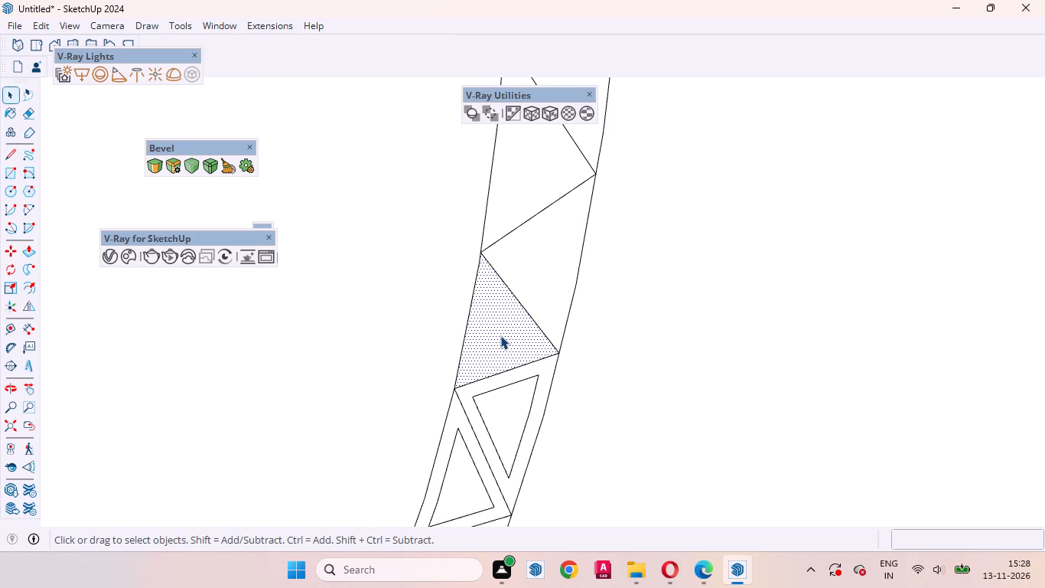
pyautogui.press('h')
pyautogui.press('BackSpace')
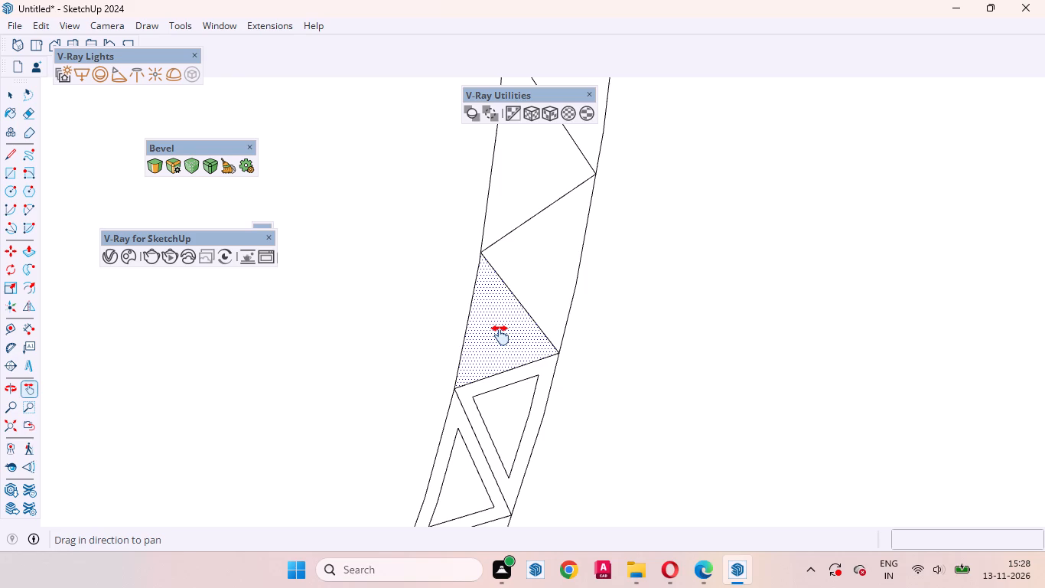
pyautogui.press('f')
pyautogui.doubleClick(511, 321)
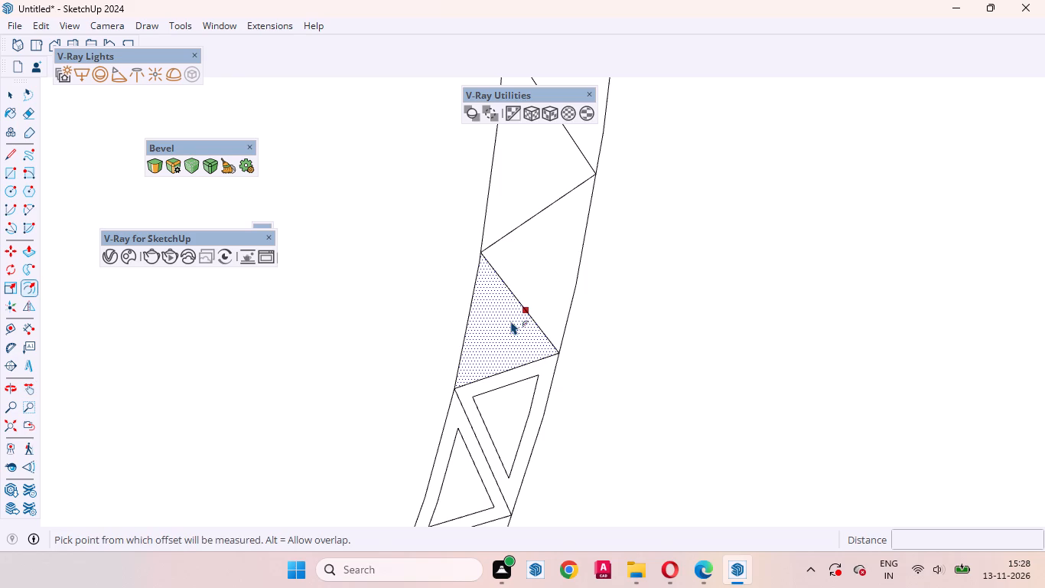
pyautogui.press('space')
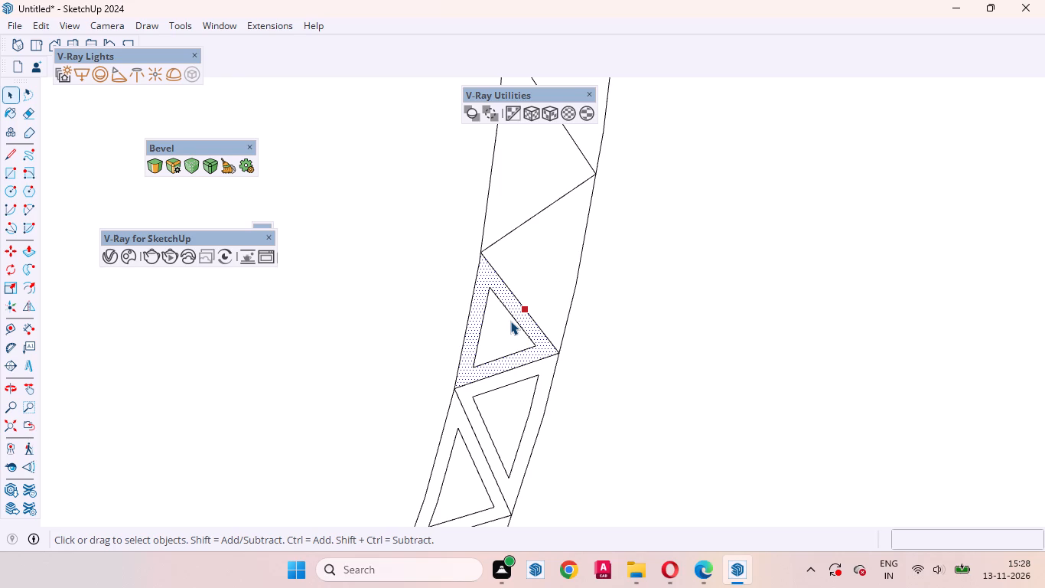
# Continue the same inset on the next two plain triangles toward the dashed horizontal guide, one on the outer curve and one on the inner.
pyautogui.scroll(-15, 555, 305)
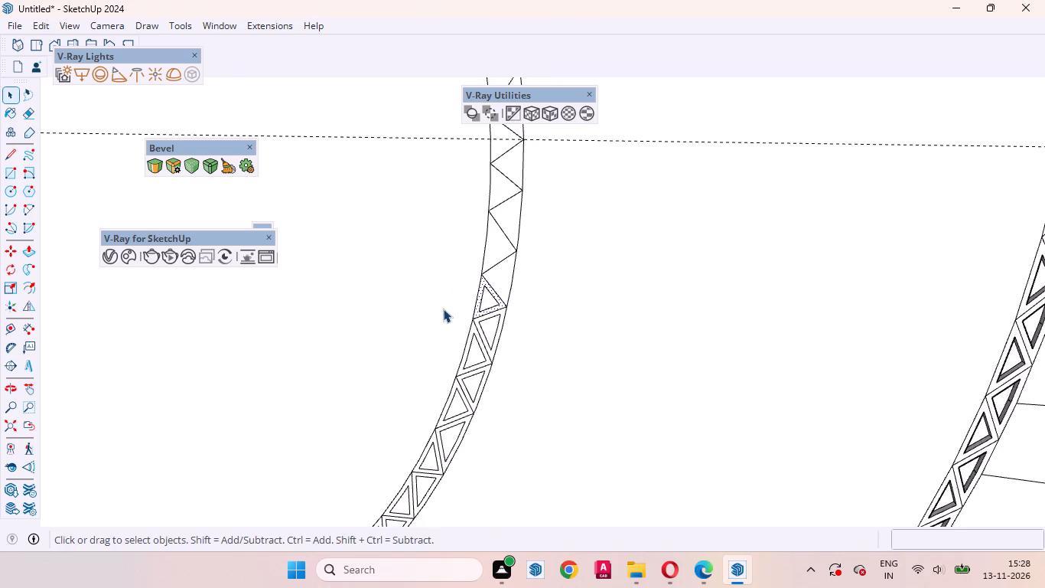
pyautogui.scroll(-10, 443, 309)
pyautogui.scroll(5, 425, 325)
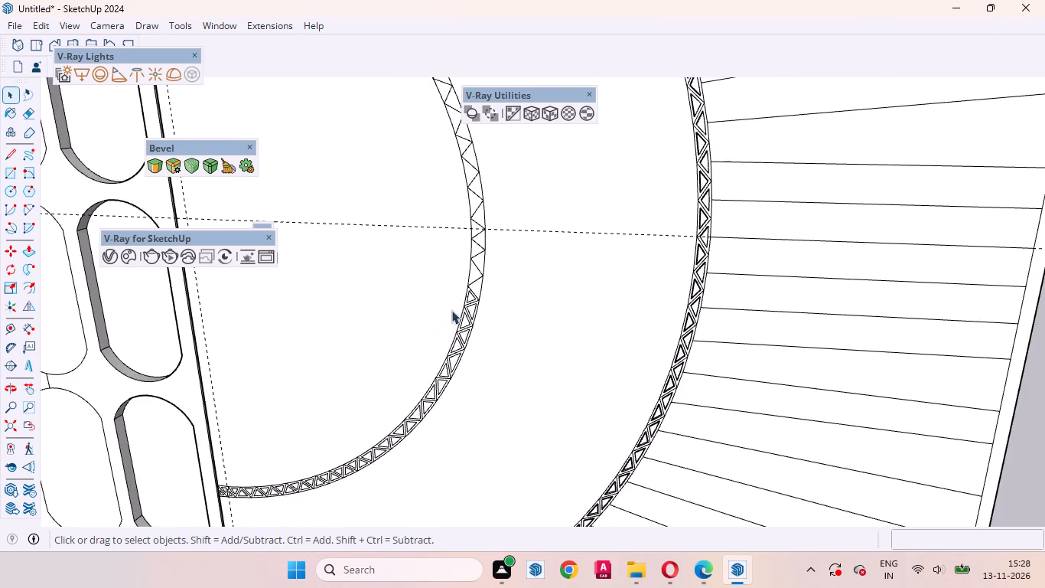
pyautogui.scroll(4, 451, 310)
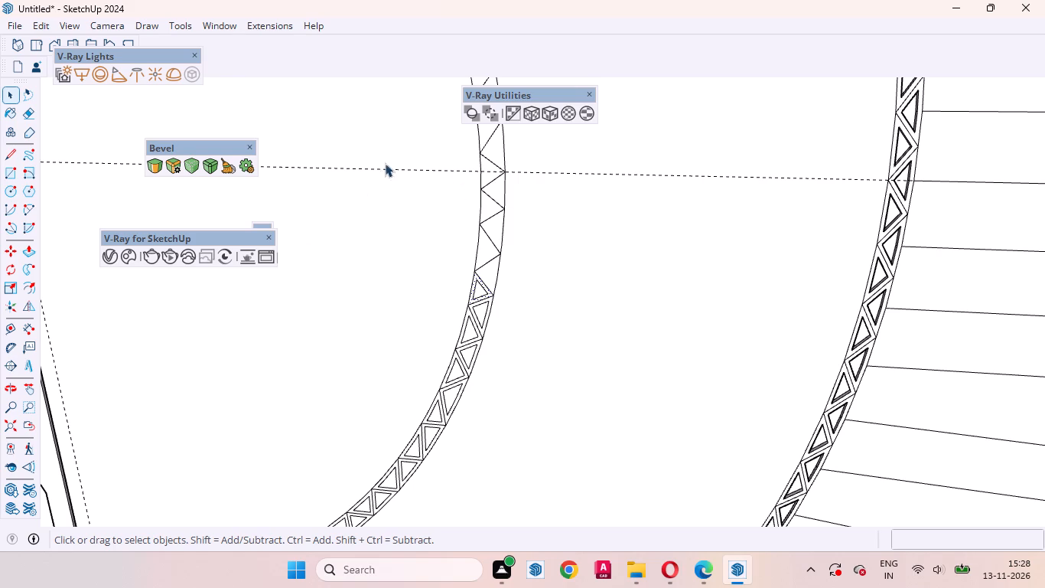
pyautogui.scroll(-2, 380, 286)
pyautogui.scroll(-4, 313, 303)
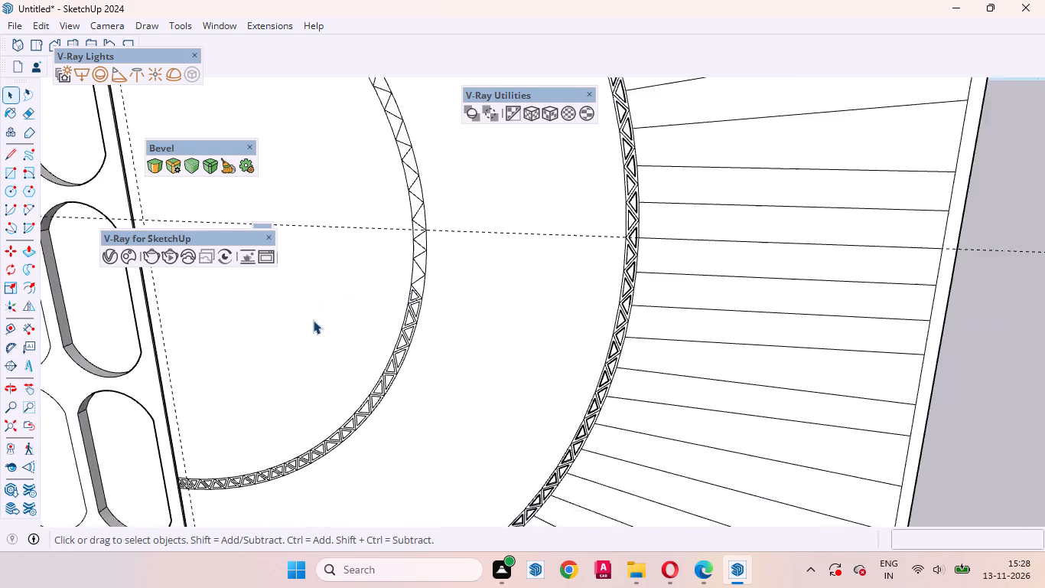
pyautogui.scroll(-1, 313, 320)
pyautogui.scroll(14, 379, 279)
pyautogui.click(438, 289)
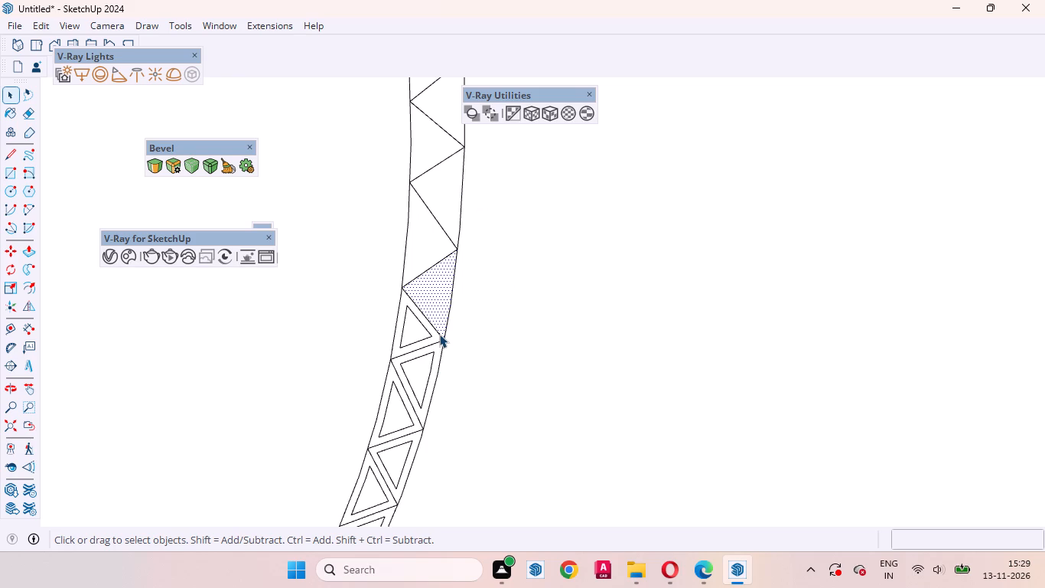
pyautogui.press('f')
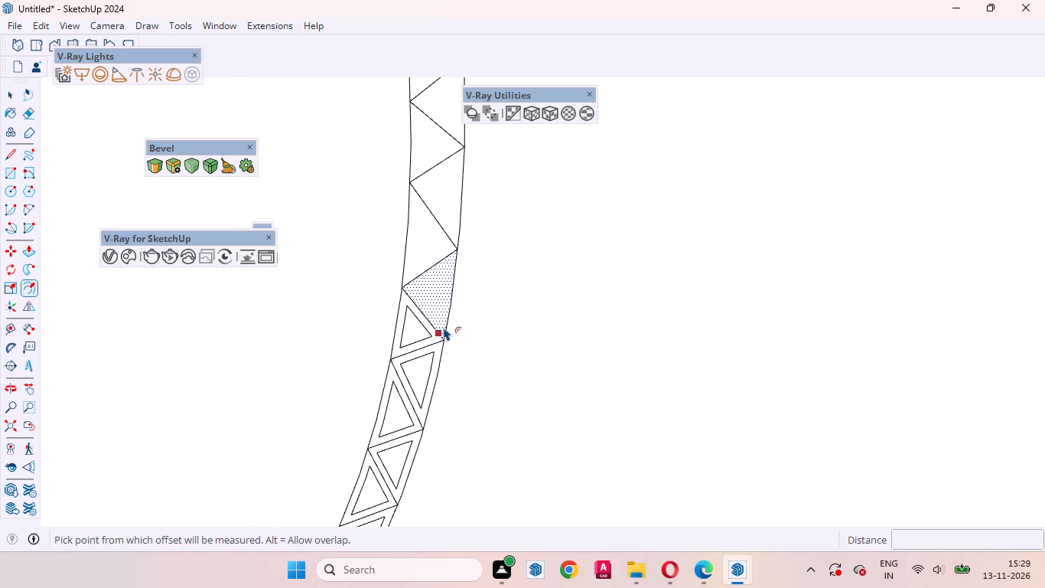
pyautogui.doubleClick(425, 276)
pyautogui.press('space')
pyautogui.click(422, 237)
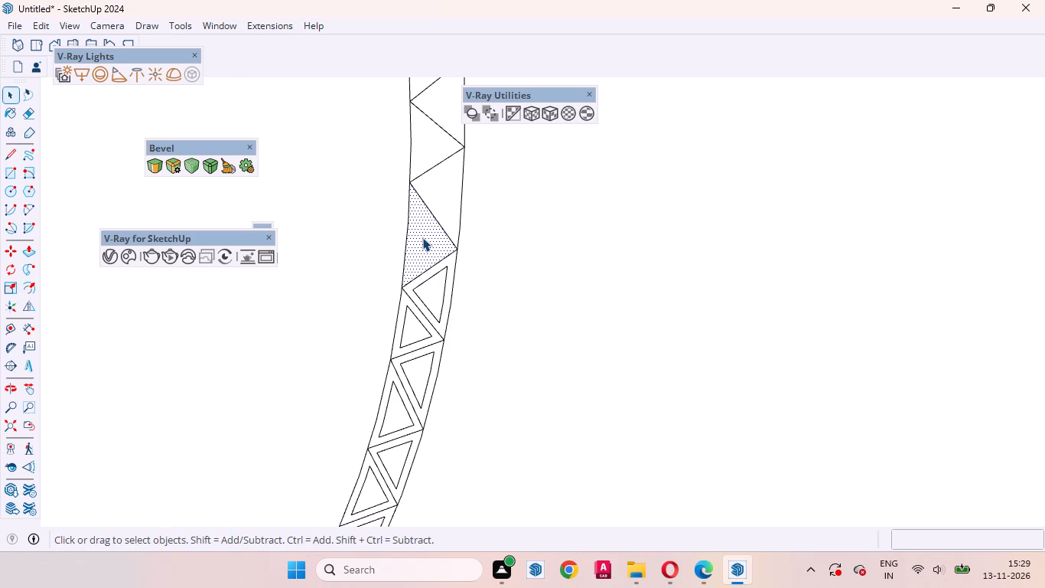
pyautogui.press('f')
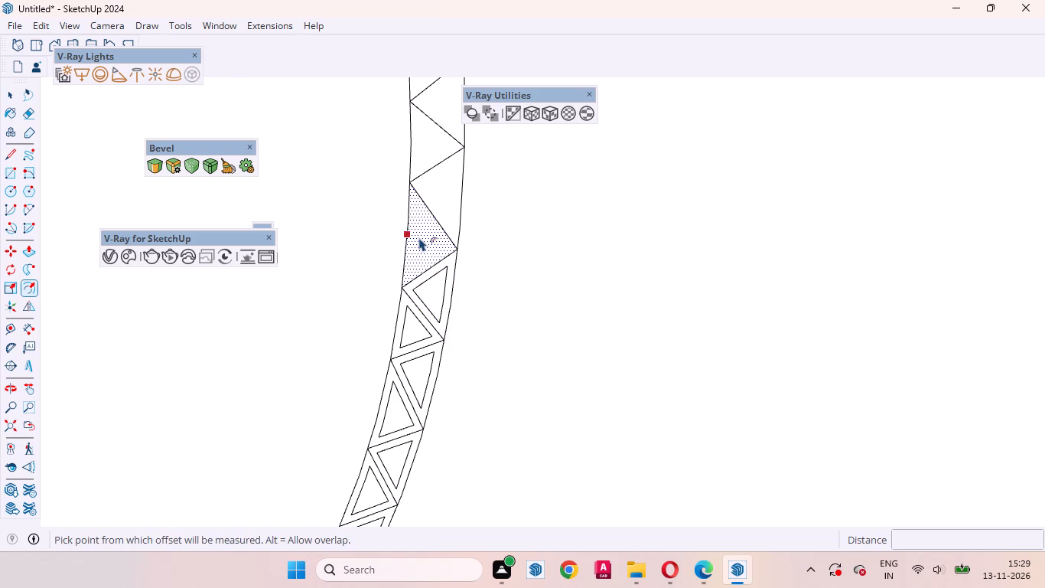
pyautogui.doubleClick(415, 237)
pyautogui.press('space')
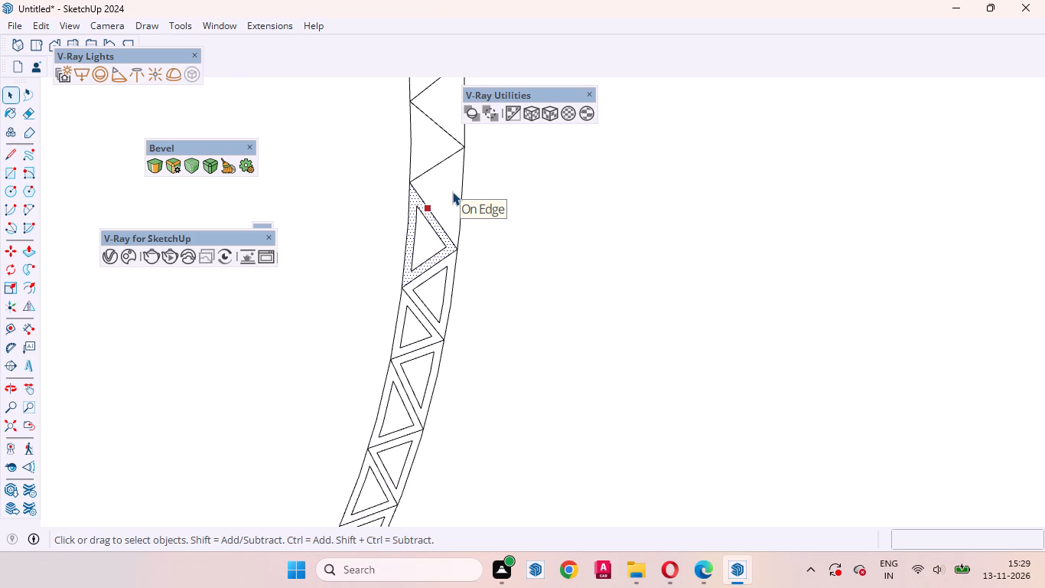
# Offset the next plain triangle face on the band's outer curve inward by the same distance.
pyautogui.click(432, 189)
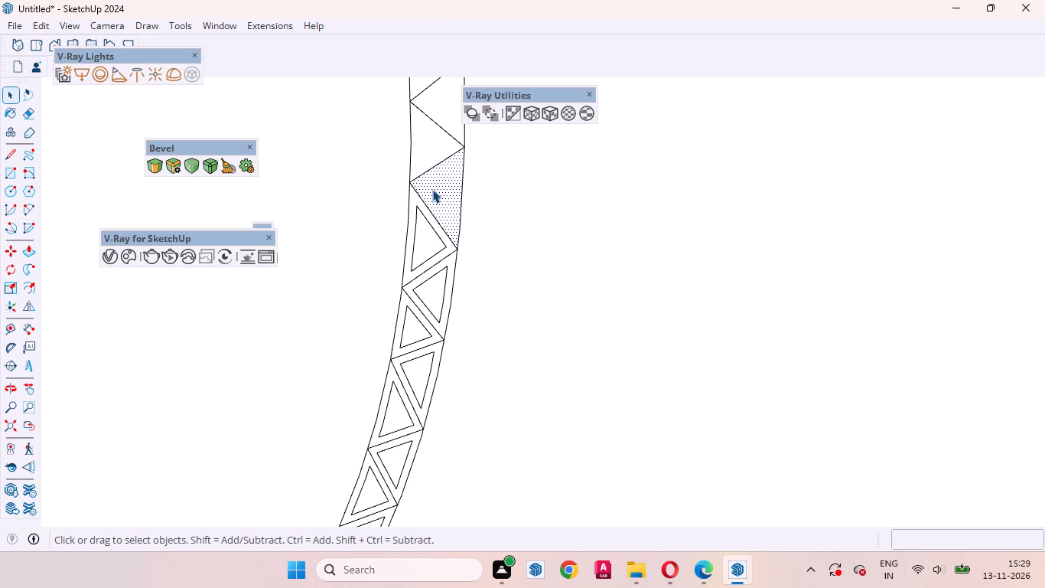
pyautogui.scroll(3, 436, 188)
pyautogui.press('f')
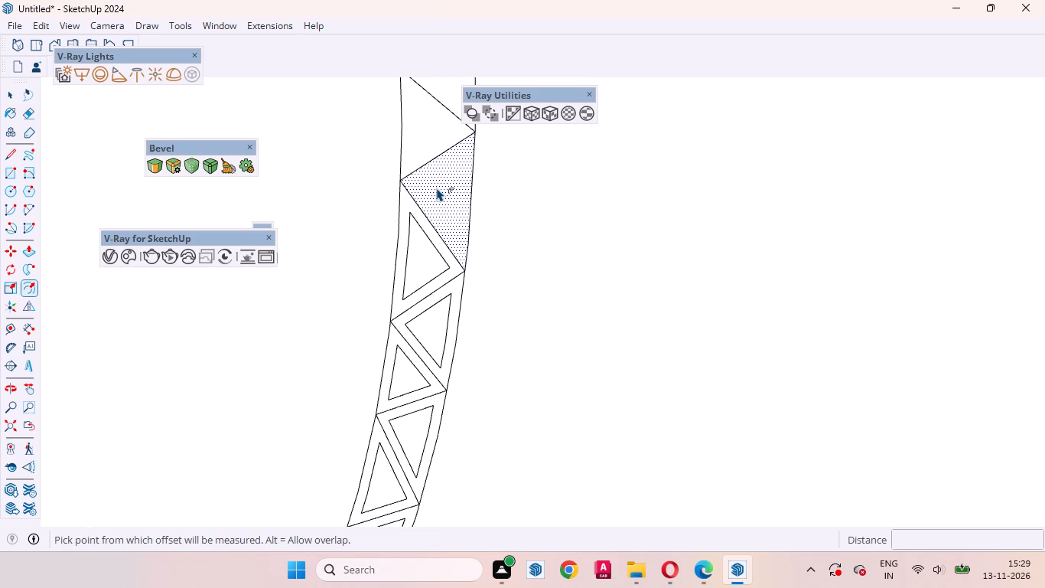
pyautogui.scroll(6, 409, 184)
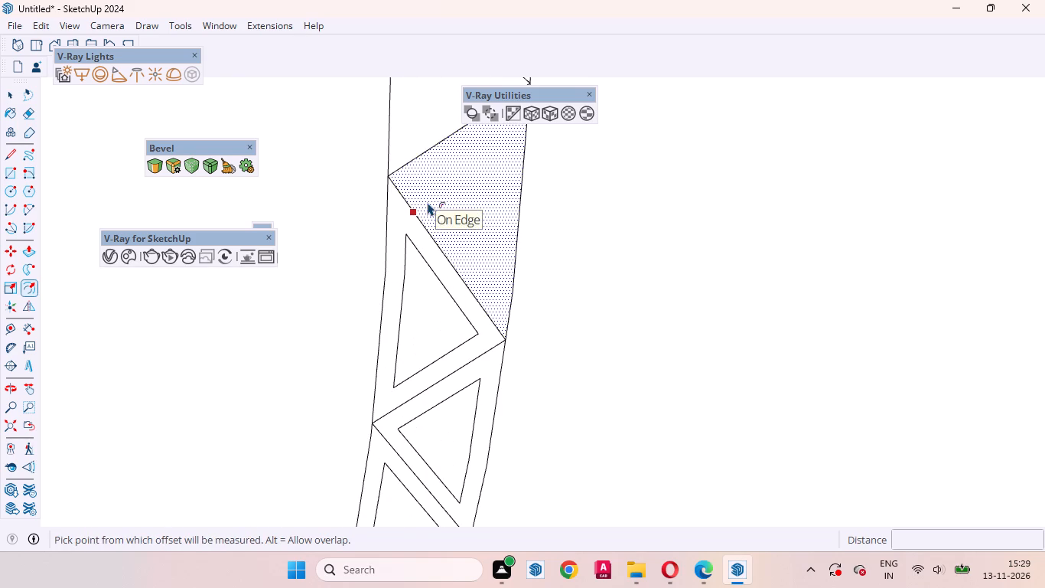
pyautogui.doubleClick(428, 202)
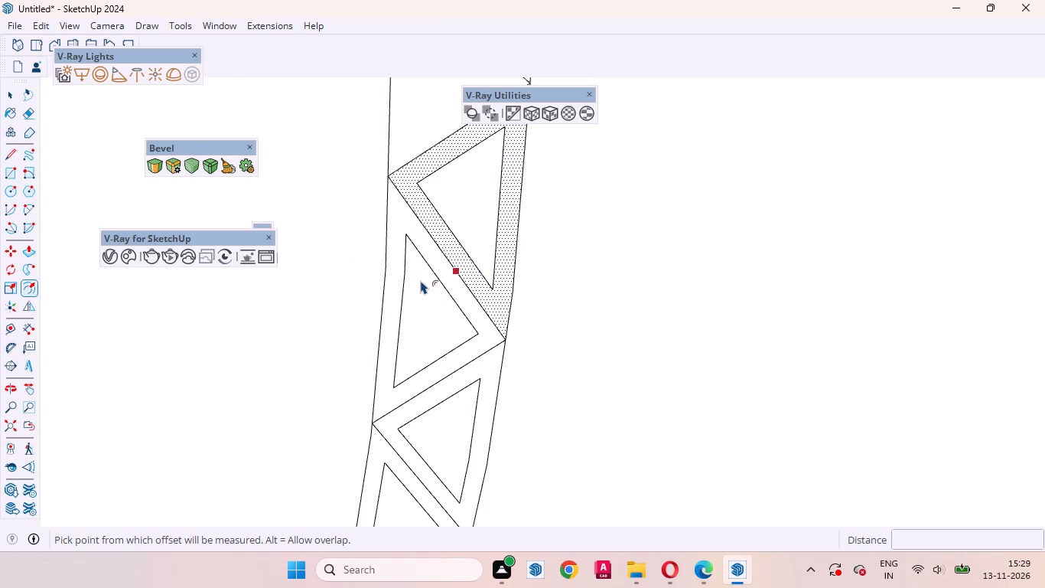
# Offset the next plain triangle face on the inner band's inner curve, below the dashed guide, inward by the same distance.
pyautogui.scroll(-6, 448, 367)
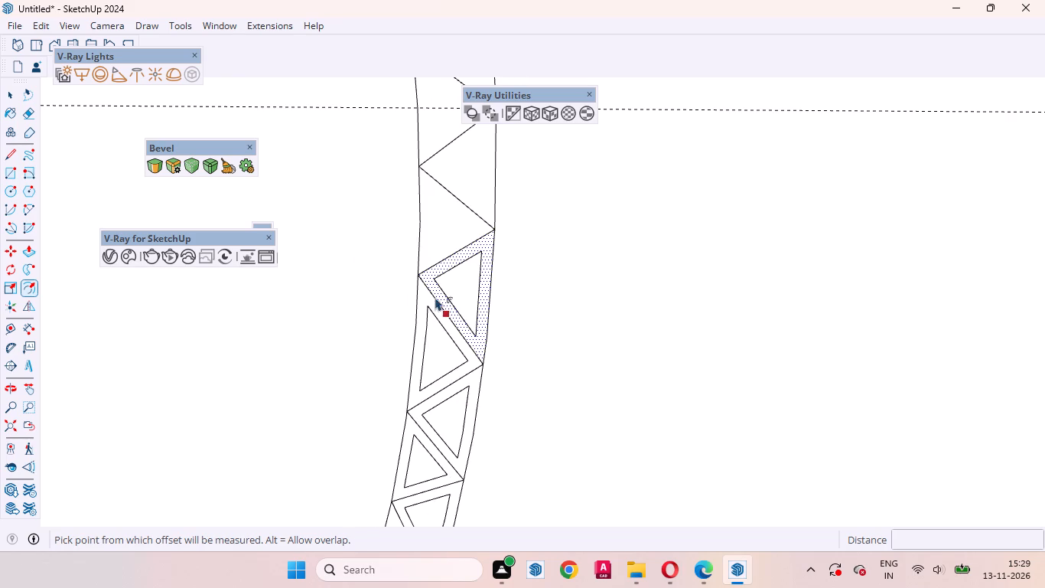
pyautogui.press('space')
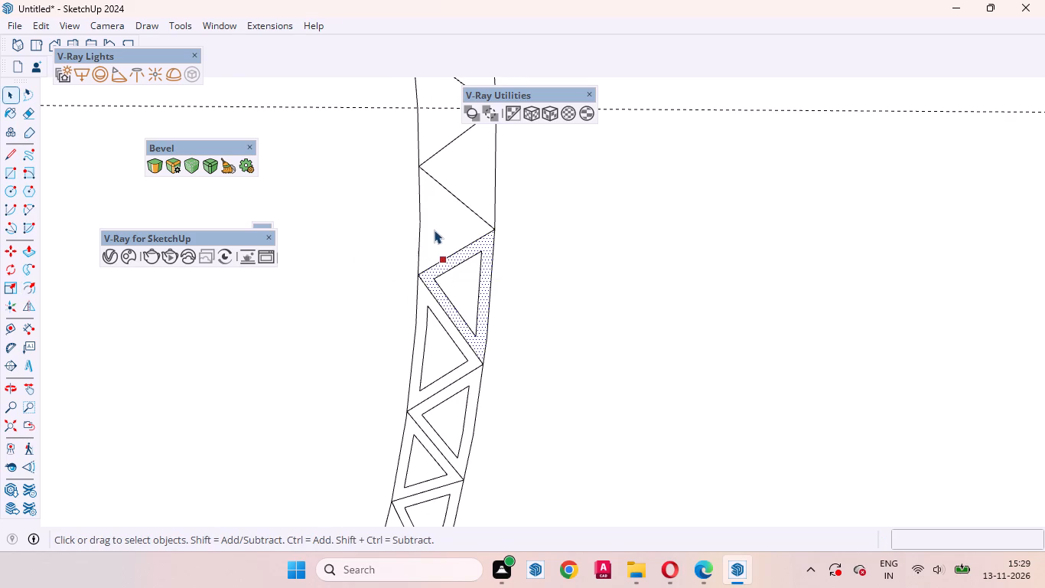
pyautogui.click(435, 225)
pyautogui.scroll(6, 444, 219)
pyautogui.moveTo(473, 250); pyautogui.dragTo(441, 264, button='middle')
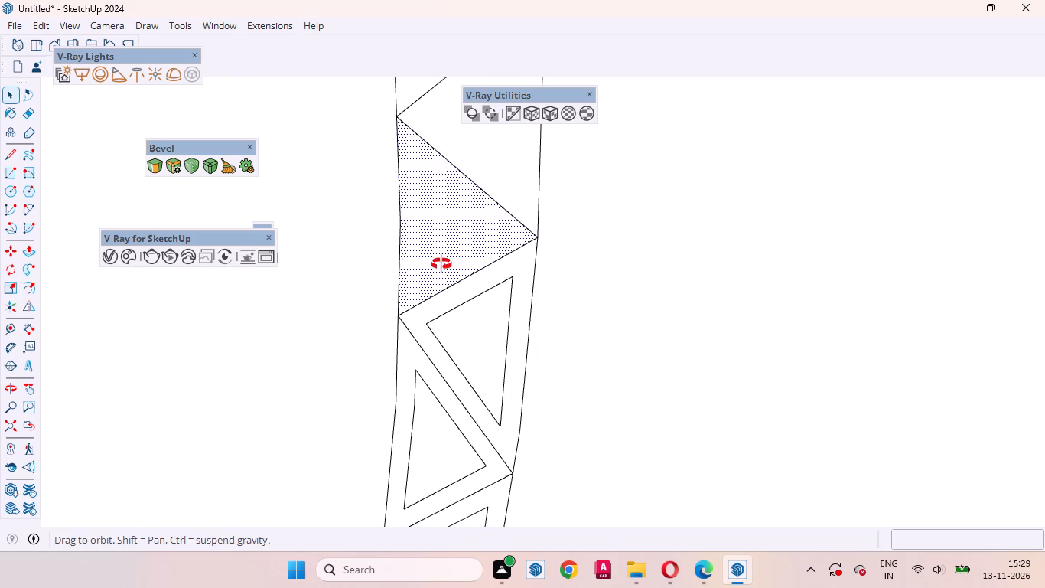
pyautogui.moveTo(441, 264); pyautogui.dragTo(425, 266, button='middle')
pyautogui.scroll(-3, 454, 341)
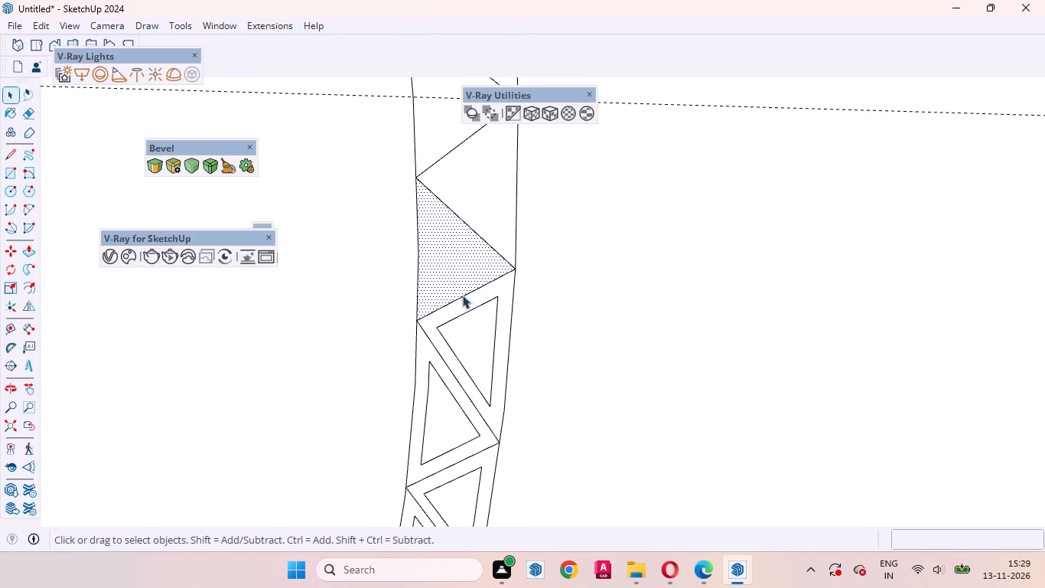
pyautogui.scroll(6, 470, 185)
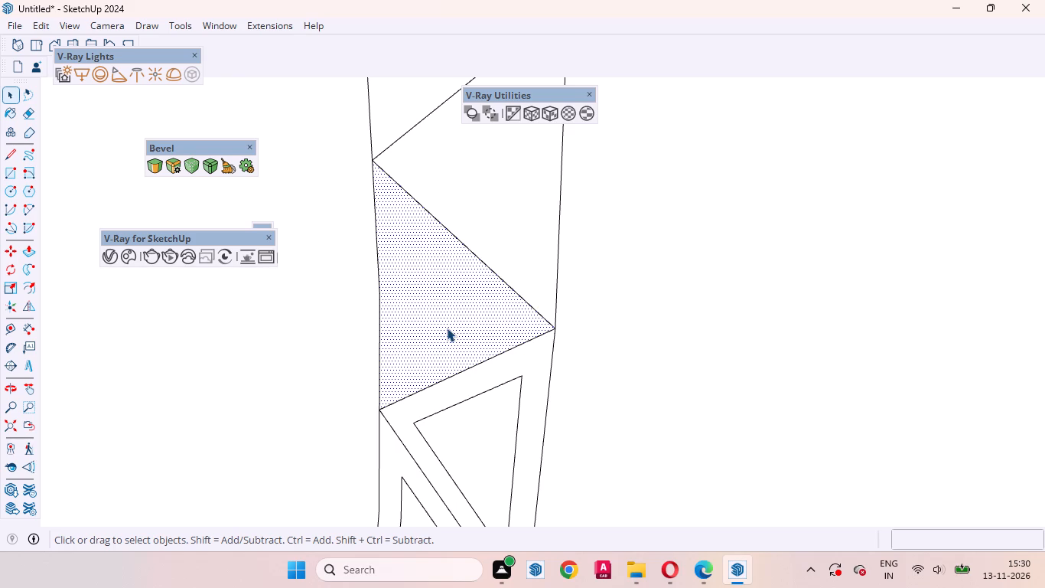
pyautogui.press('f')
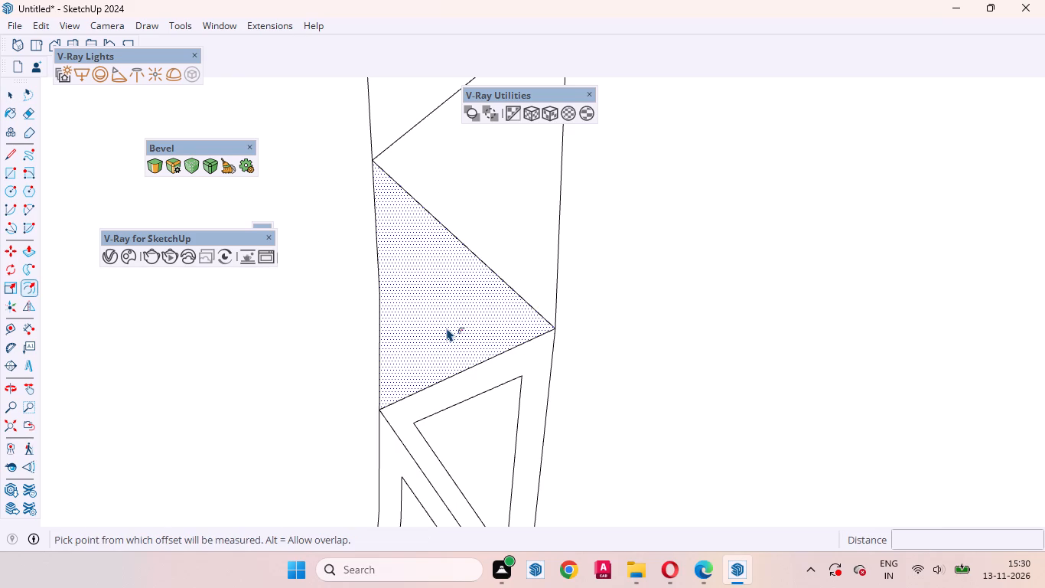
pyautogui.doubleClick(417, 305)
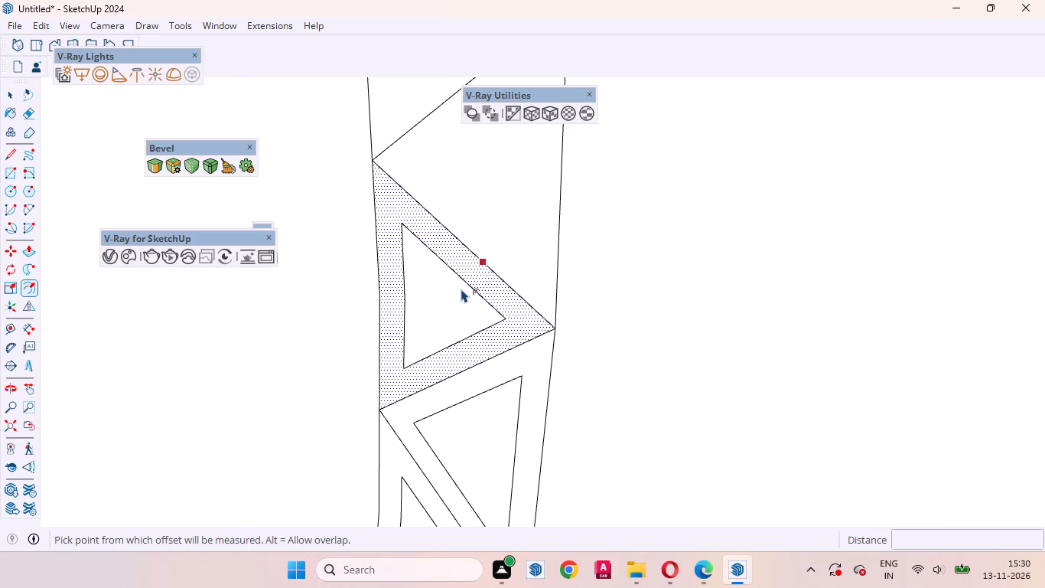
pyautogui.press('space')
# Inset the next two plain triangles by the same distance: the outer-curve one just below the dashed guide, then the inner-curve one the guide crosses.
pyautogui.scroll(-2, 343, 424)
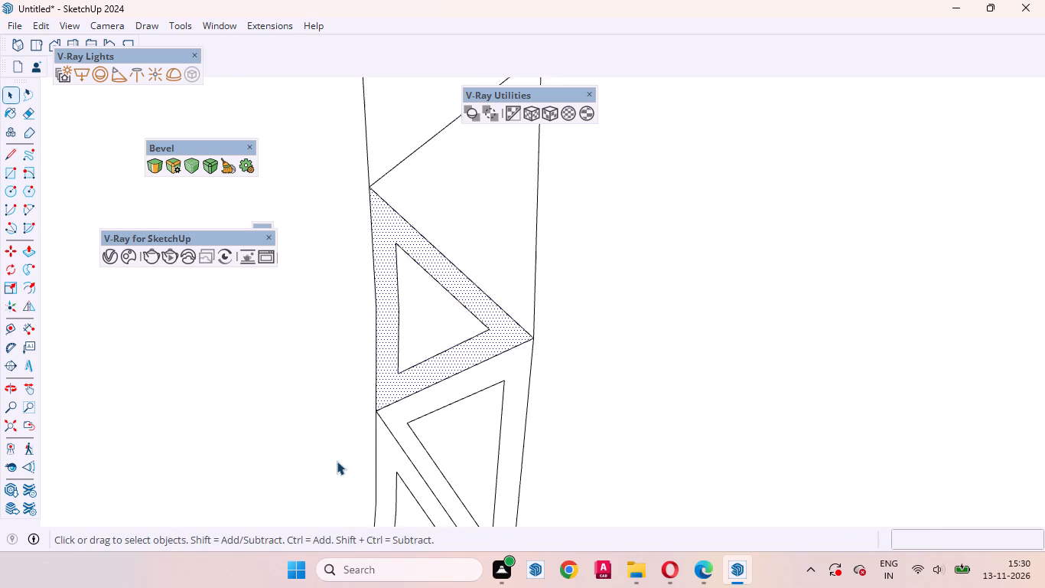
pyautogui.scroll(-5, 337, 461)
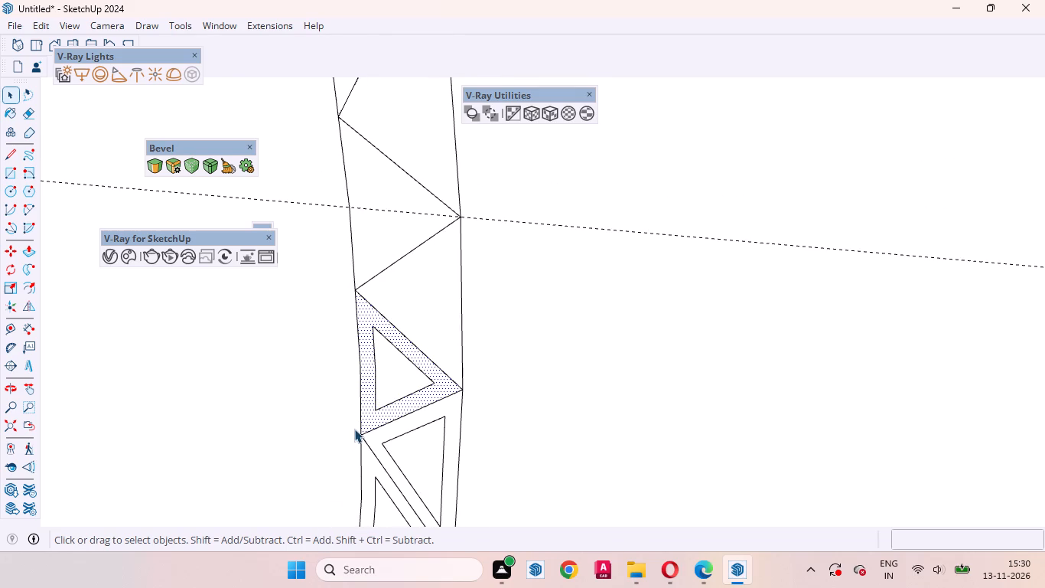
pyautogui.click(434, 311)
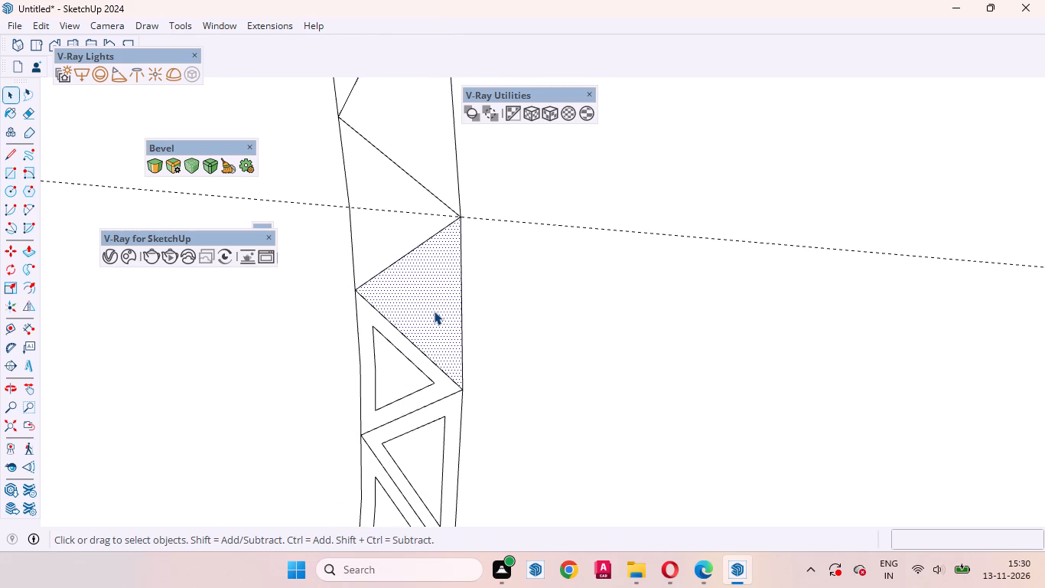
pyautogui.press('f')
pyautogui.doubleClick(419, 316)
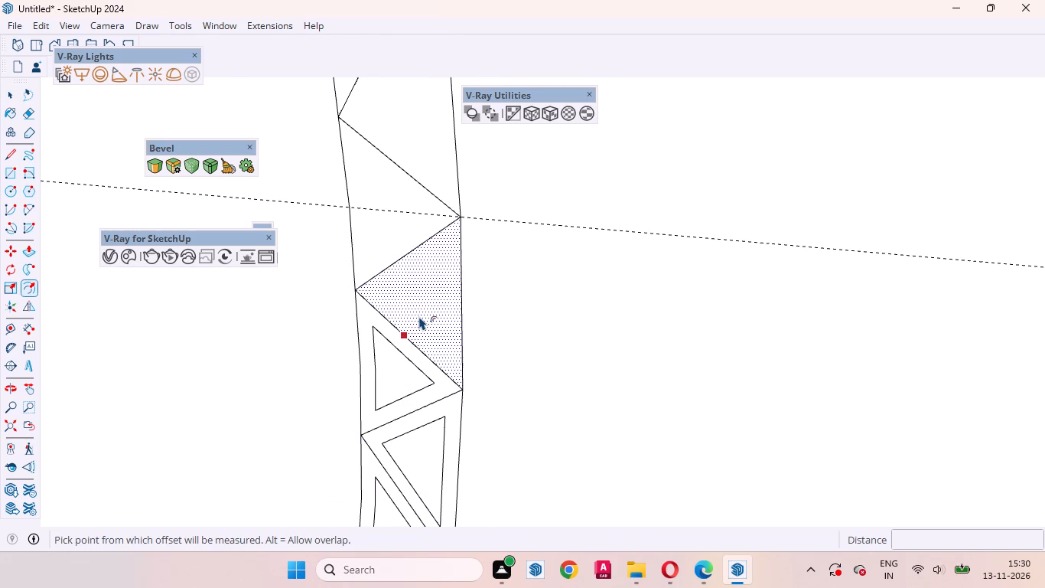
pyautogui.press('space')
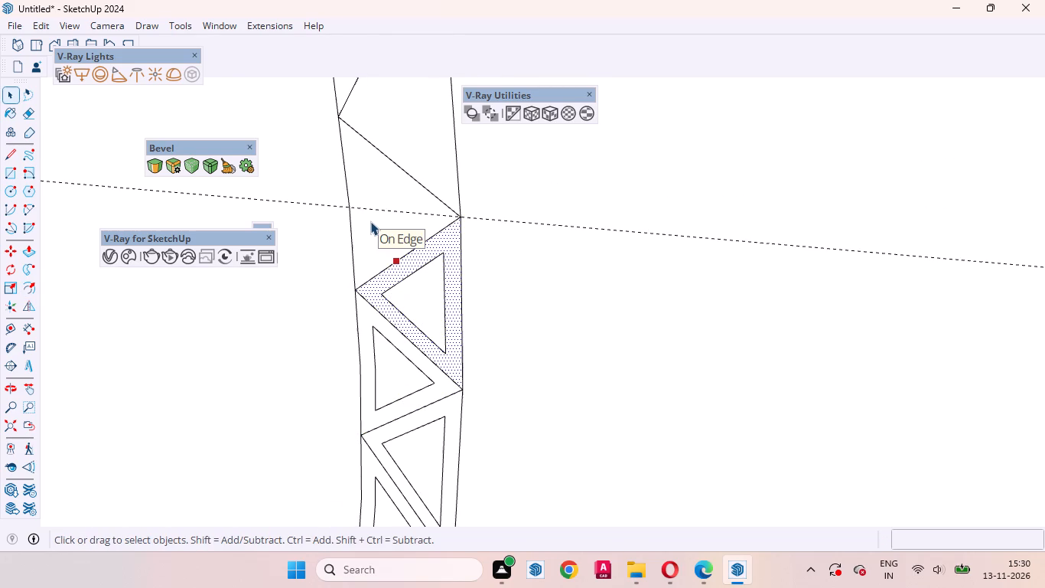
pyautogui.click(383, 203)
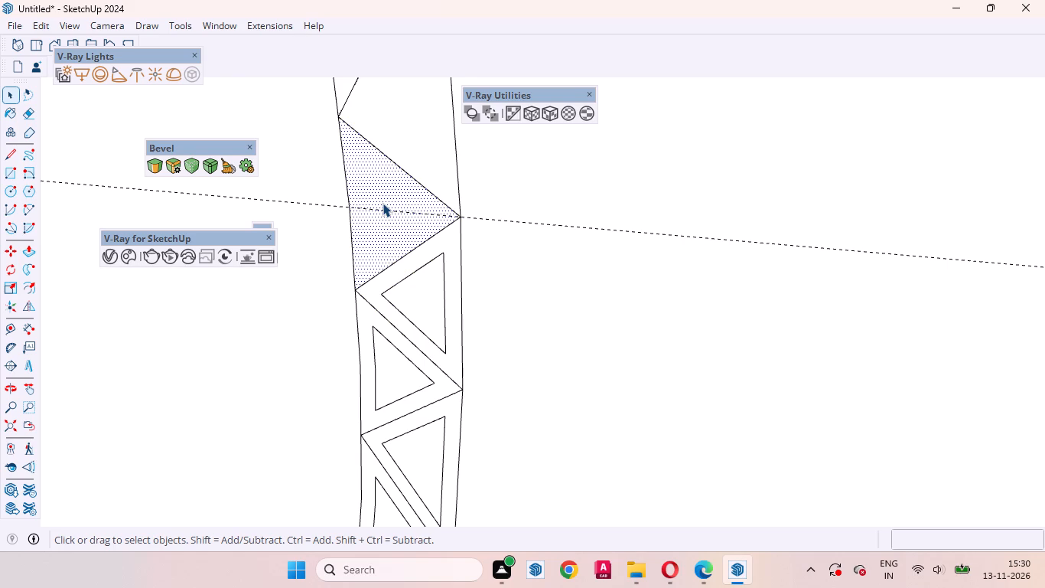
pyautogui.press('f')
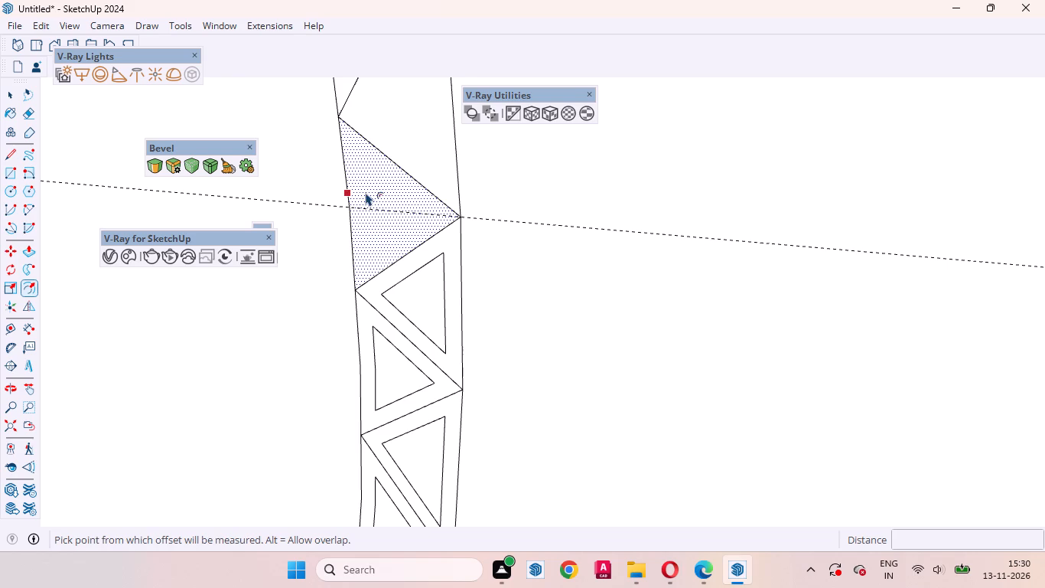
pyautogui.doubleClick(366, 191)
pyautogui.press('space')
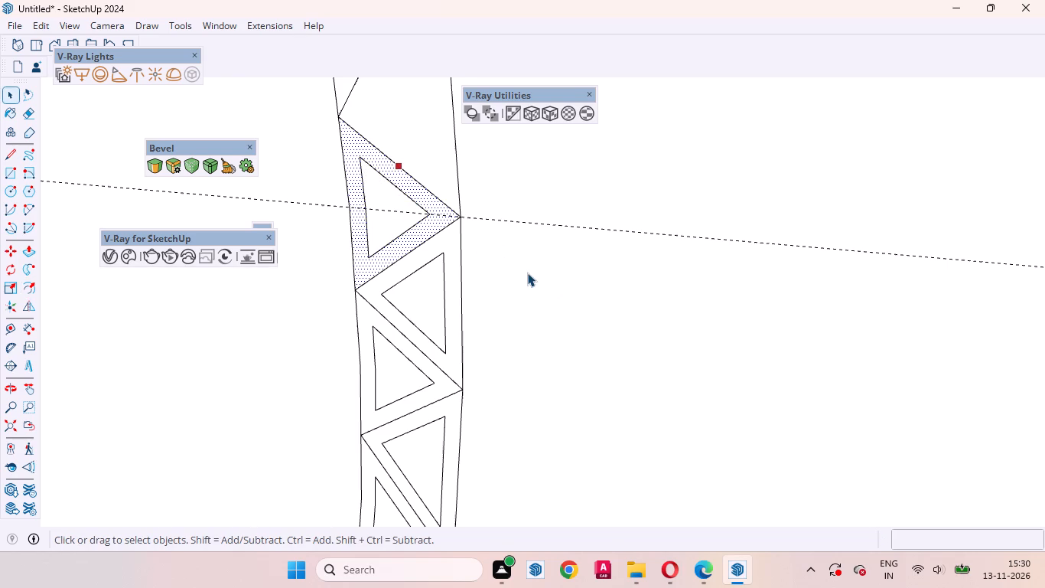
# Offset the first two plain triangles above the dashed guide inward by the same distance, the outer-curve one first, then the inner-curve one.
pyautogui.scroll(-5, 452, 354)
pyautogui.click(436, 227)
pyautogui.scroll(1, 431, 212)
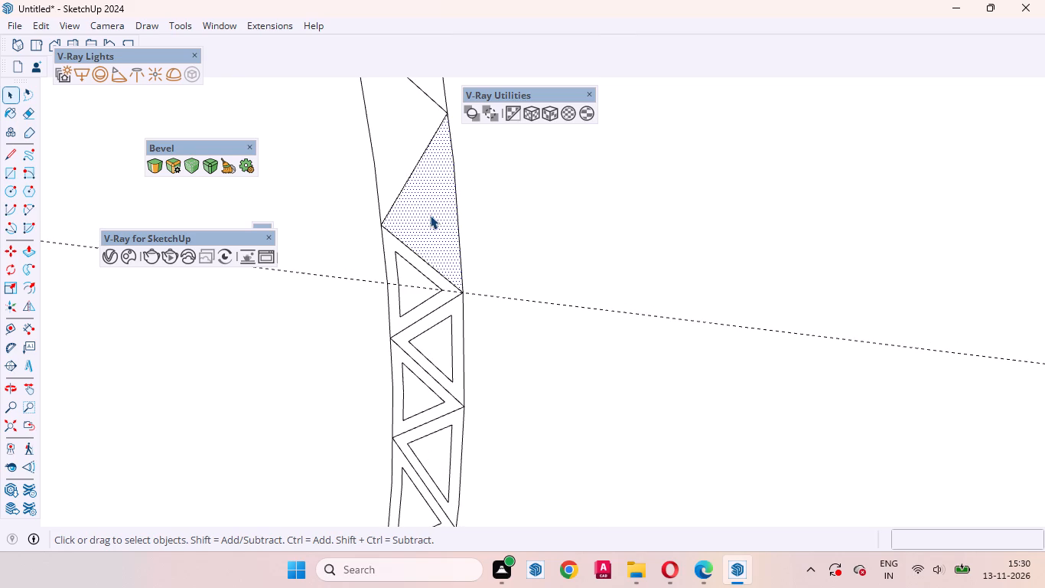
pyautogui.press('f')
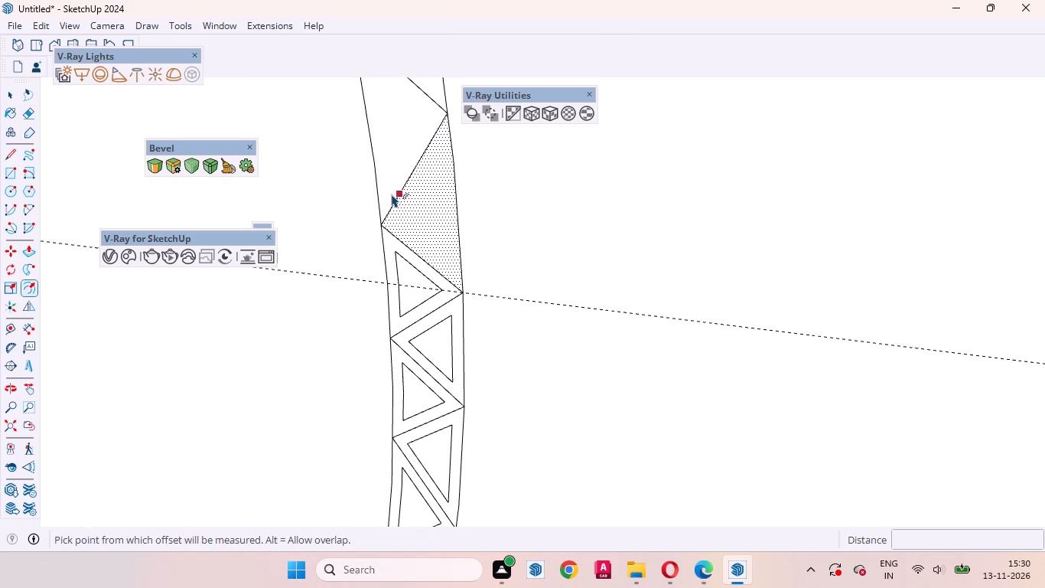
pyautogui.scroll(1, 392, 190)
pyautogui.doubleClick(399, 189)
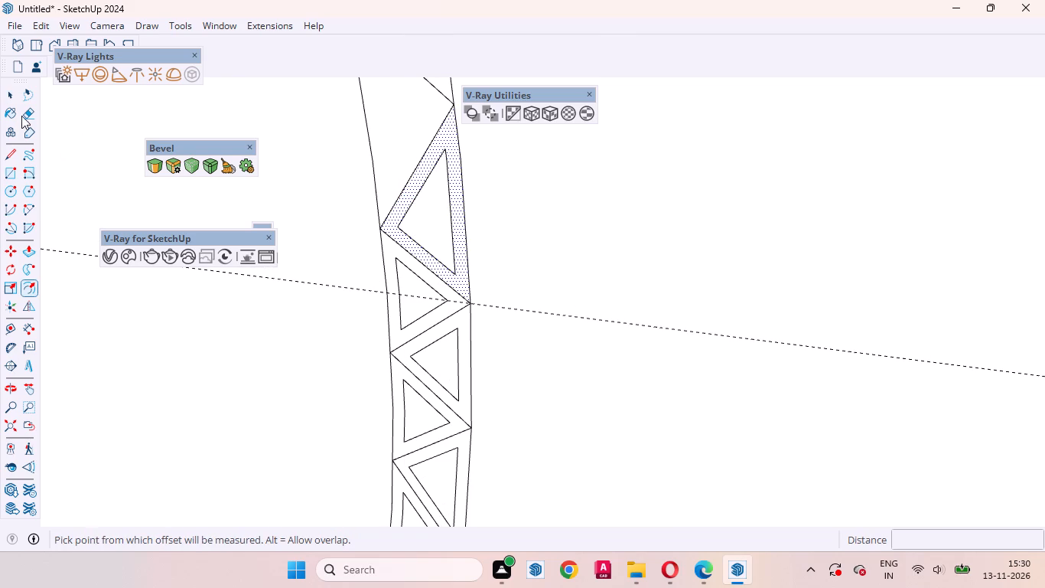
pyautogui.click(8, 90)
pyautogui.click(386, 129)
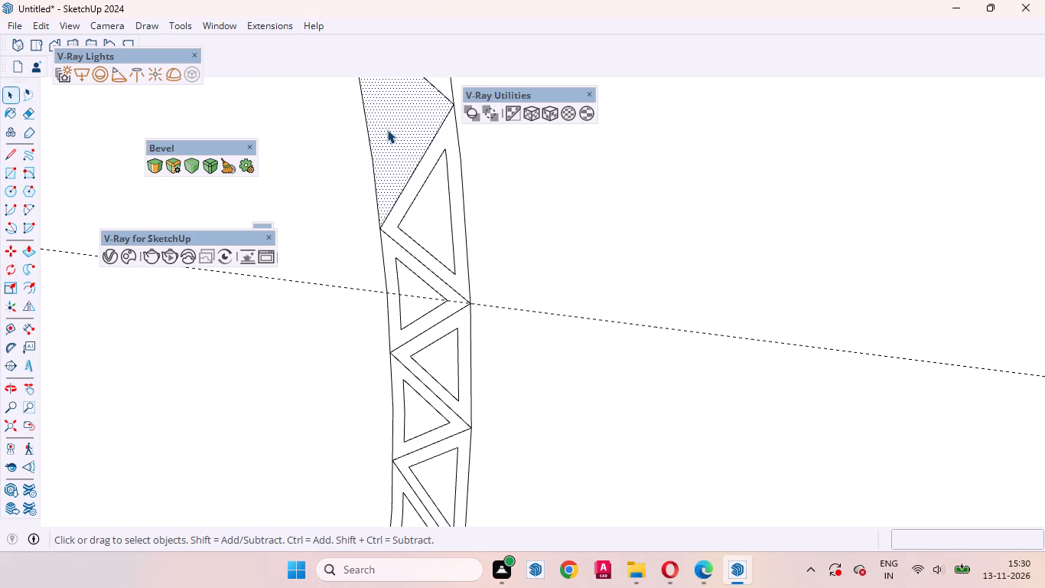
pyautogui.press('f')
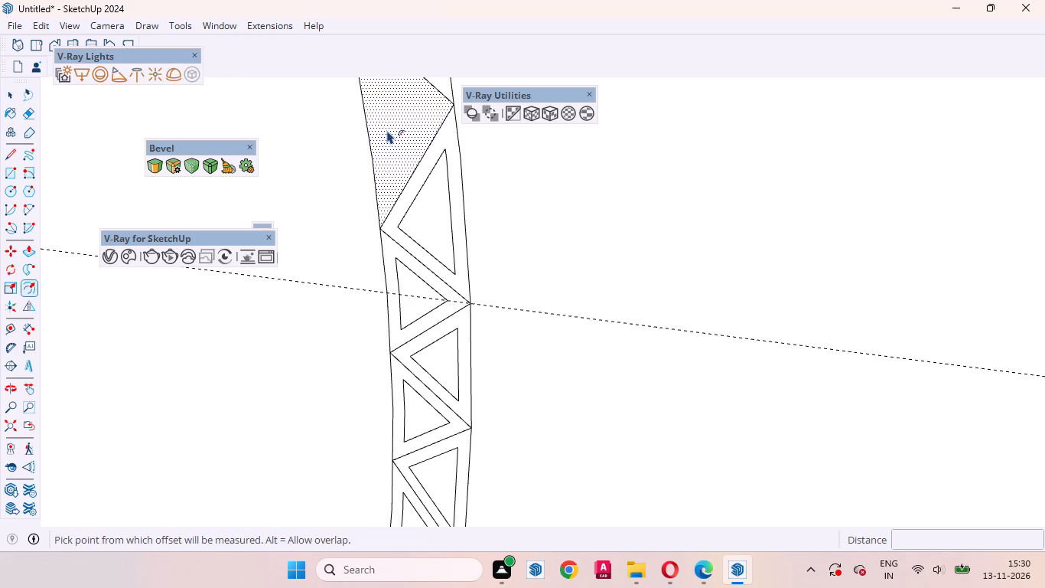
pyautogui.doubleClick(379, 127)
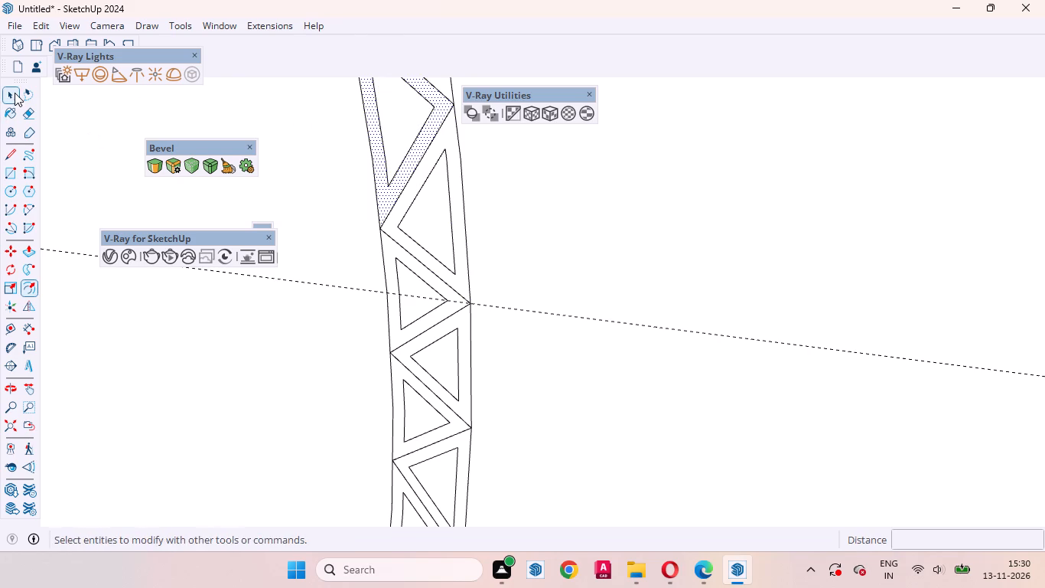
pyautogui.click(15, 93)
# Repeat the same inset on the following two plain triangles up the band, first on the outer curve, then on the inner curve.
pyautogui.scroll(-10, 392, 407)
pyautogui.scroll(3, 390, 305)
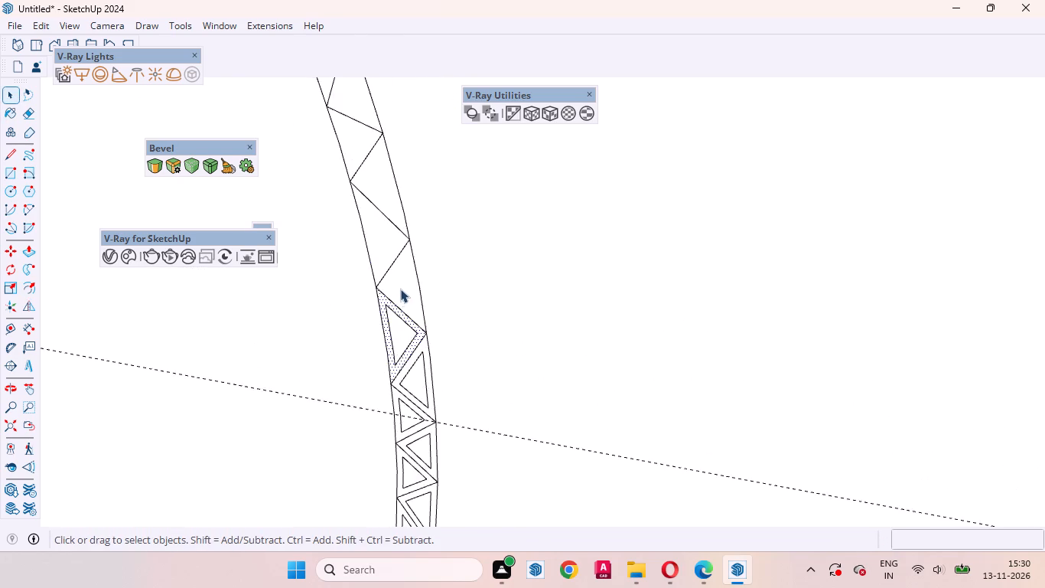
pyautogui.scroll(7, 400, 289)
pyautogui.click(405, 292)
pyautogui.press('f')
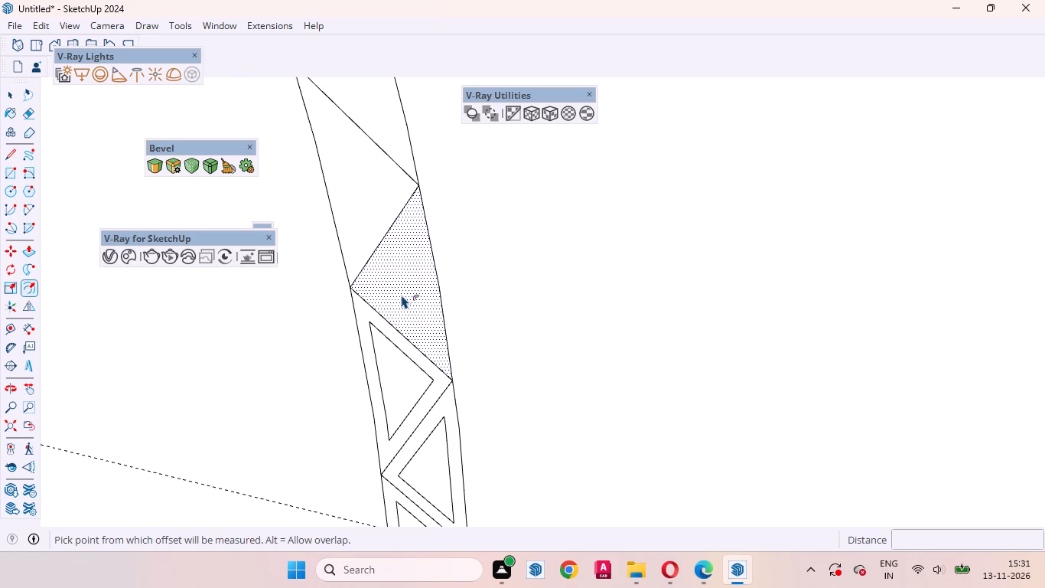
pyautogui.press('f')
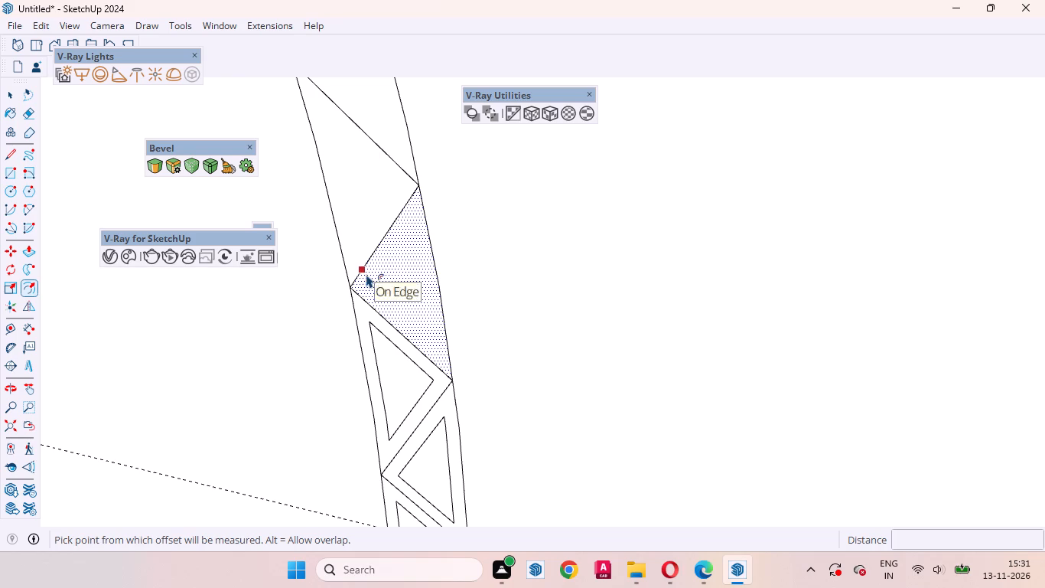
pyautogui.doubleClick(366, 274)
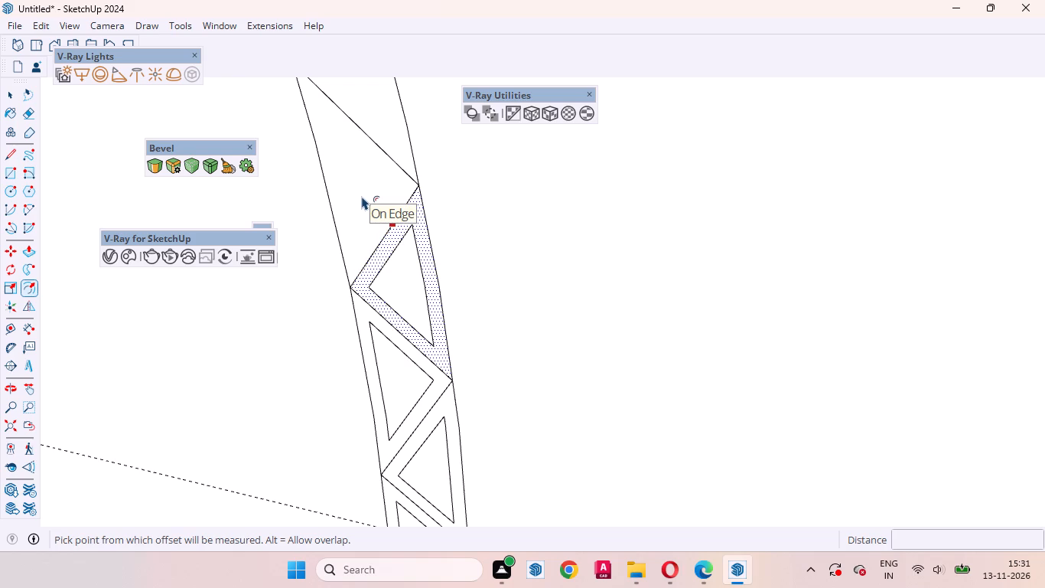
pyautogui.press('space')
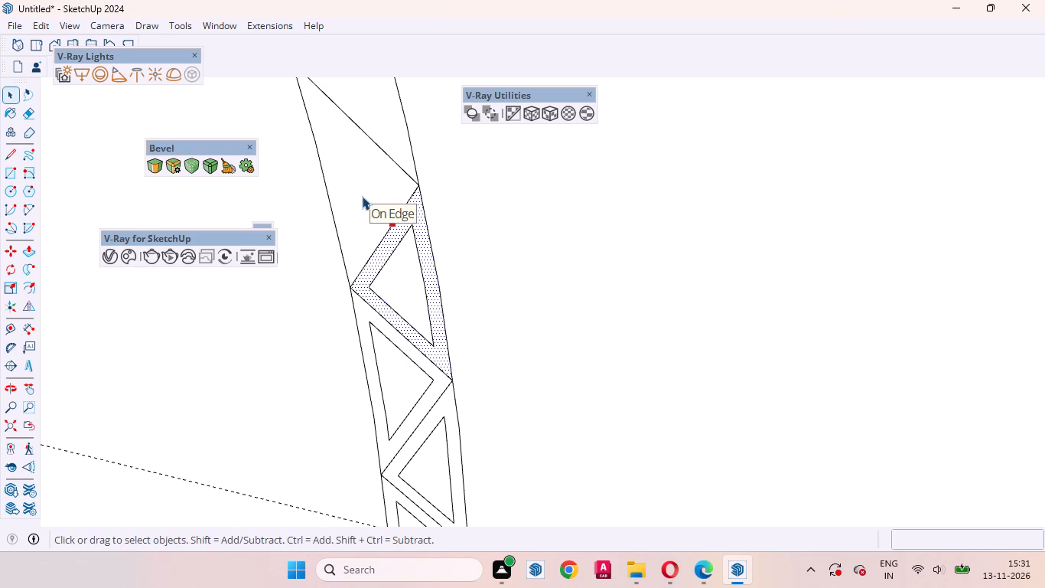
pyautogui.click(373, 174)
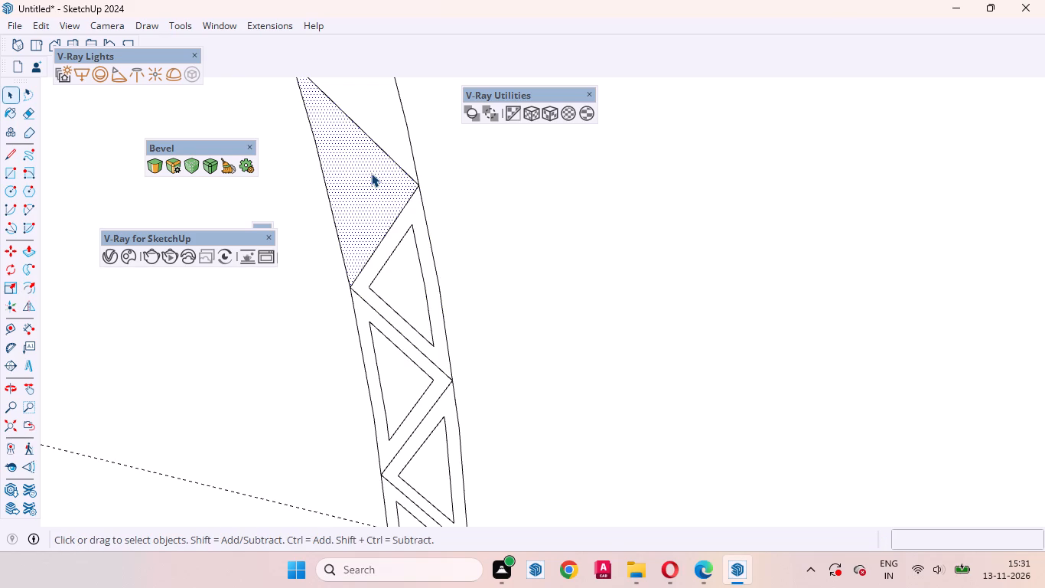
pyautogui.press('f')
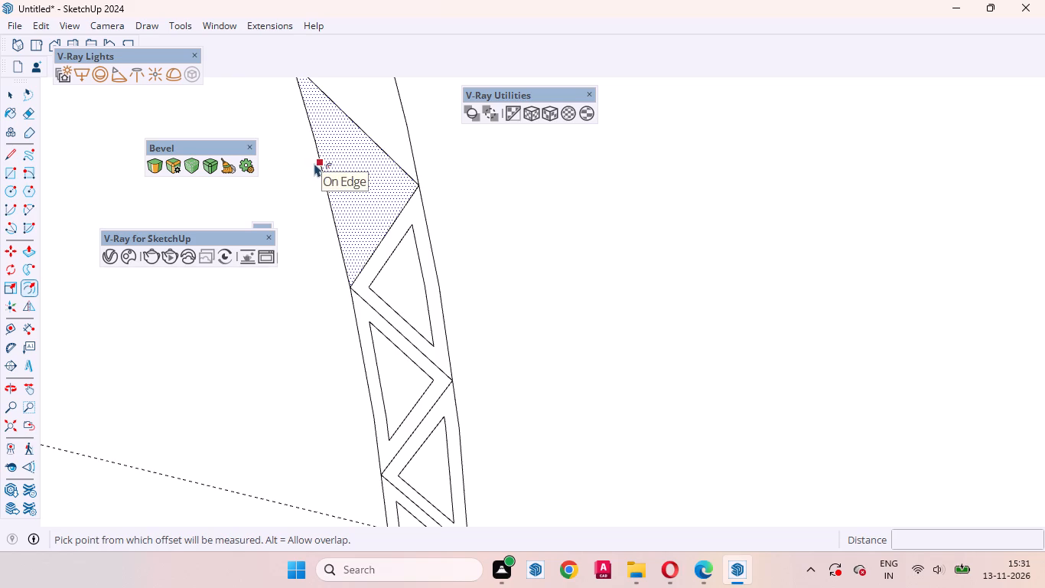
pyautogui.doubleClick(318, 164)
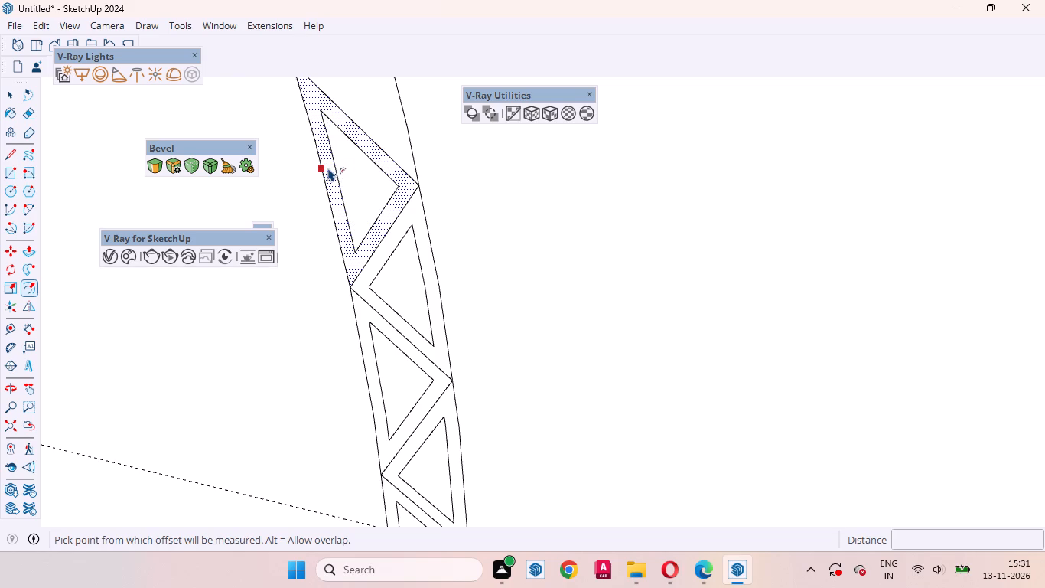
pyautogui.press('space')
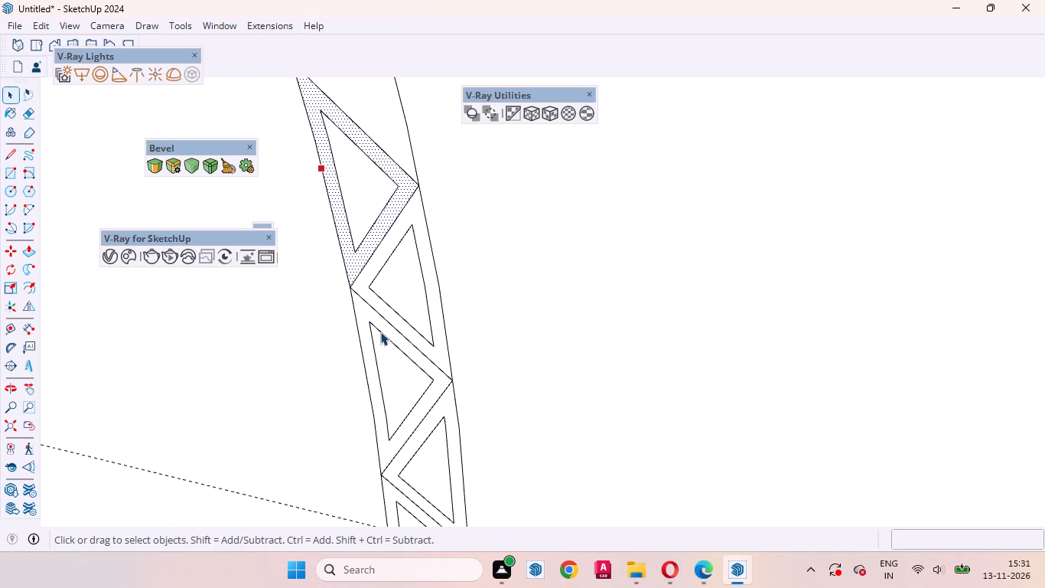
# Offset the next two plain triangles up the inner band inward by the same distance, first on the outer curve, then on the inner curve.
pyautogui.scroll(-13, 398, 439)
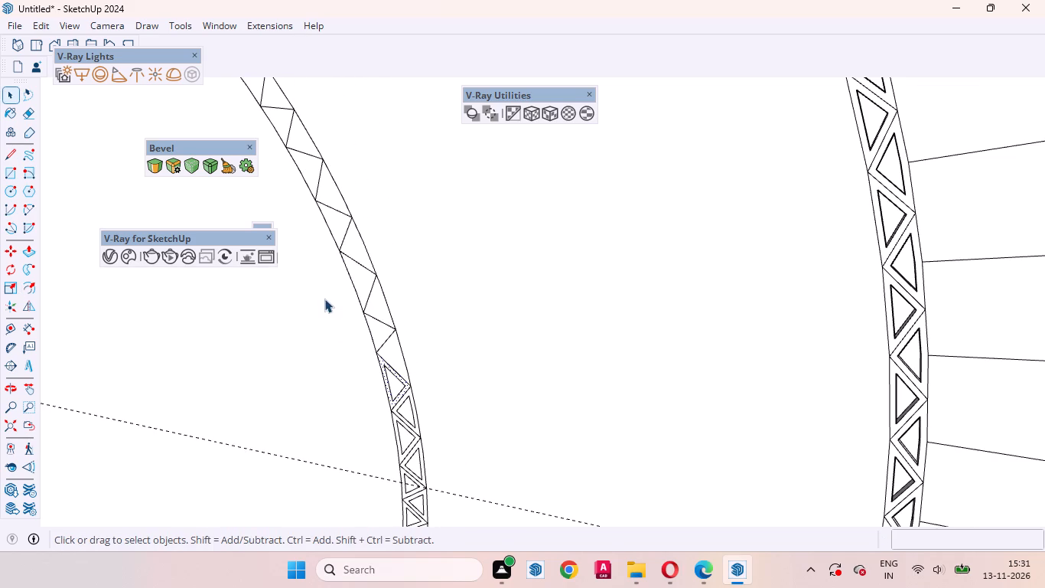
pyautogui.scroll(8, 392, 311)
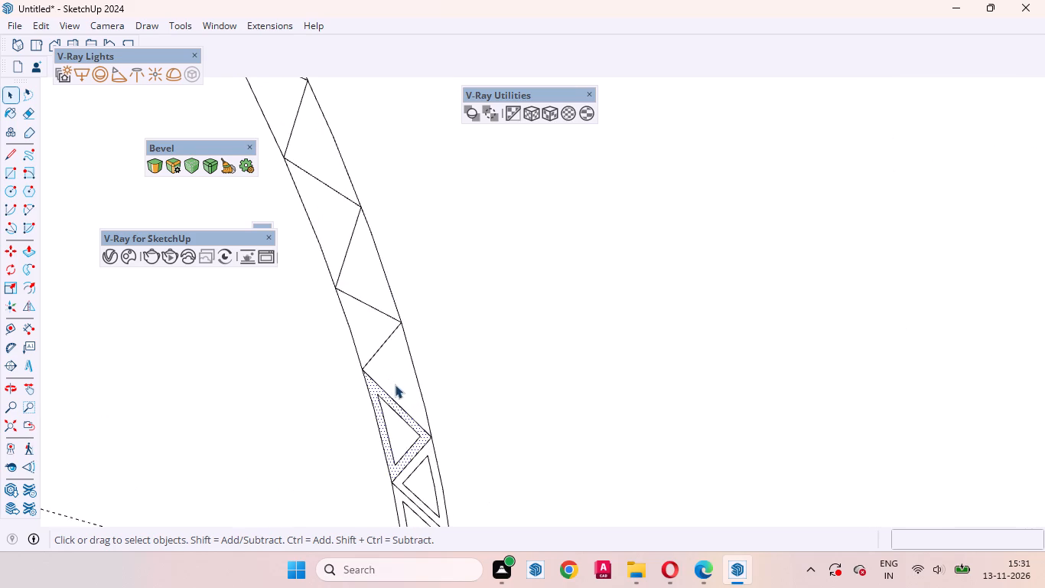
pyautogui.scroll(2, 395, 384)
pyautogui.click(400, 364)
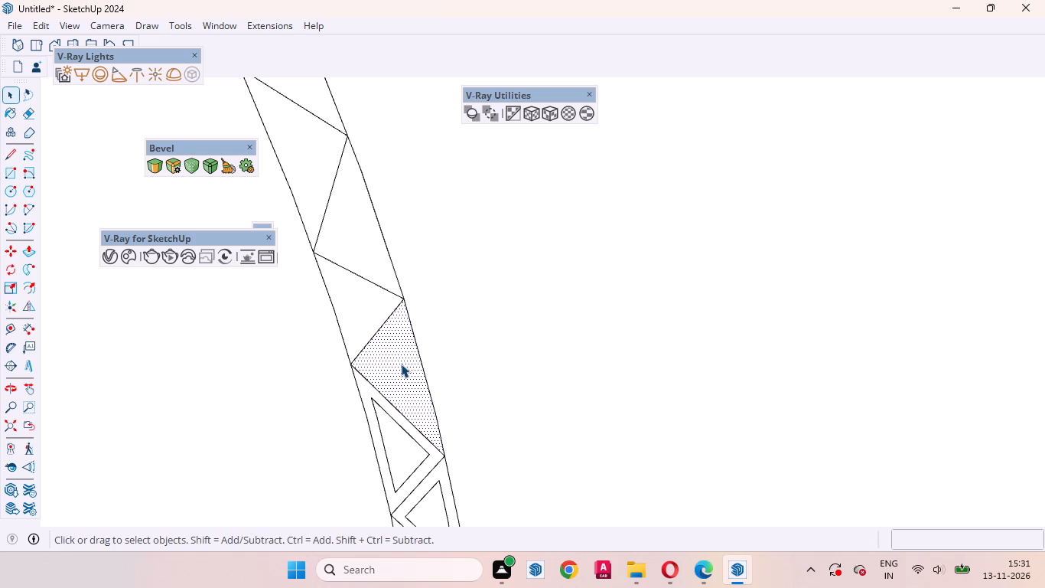
pyautogui.press('f')
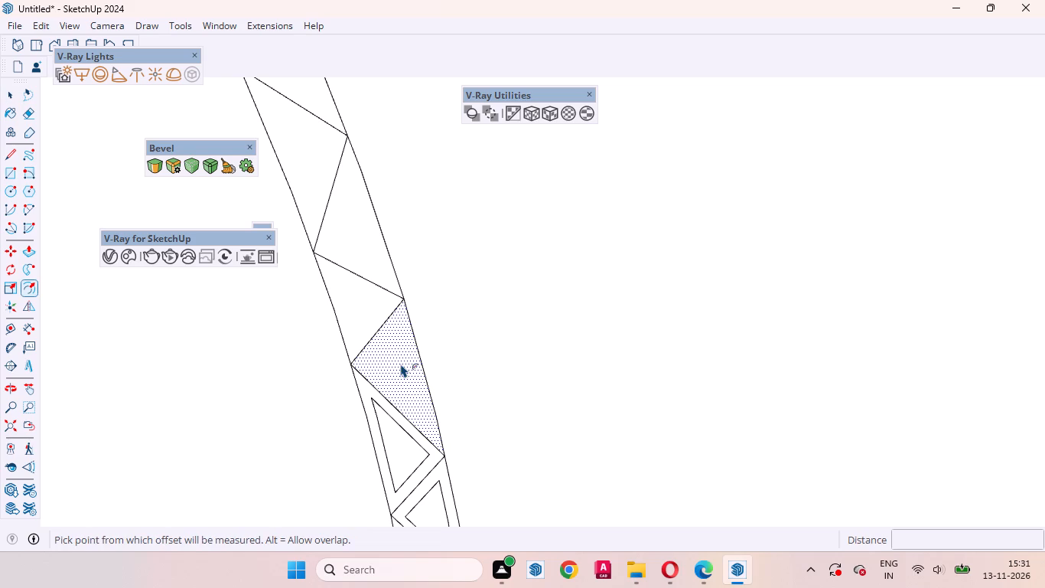
pyautogui.doubleClick(375, 351)
pyautogui.press('space')
pyautogui.click(353, 313)
pyautogui.scroll(3, 351, 293)
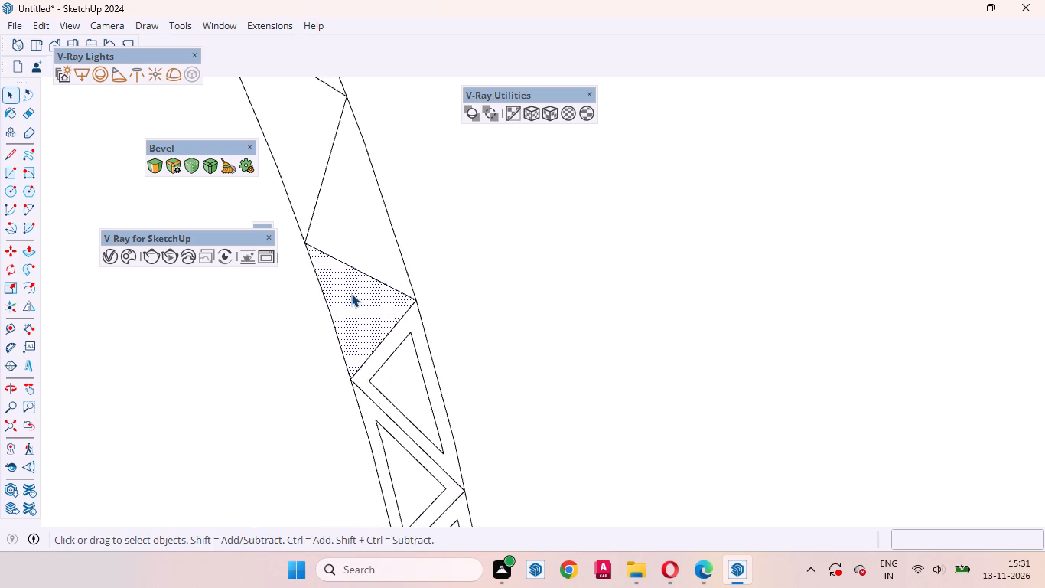
pyautogui.scroll(1, 351, 293)
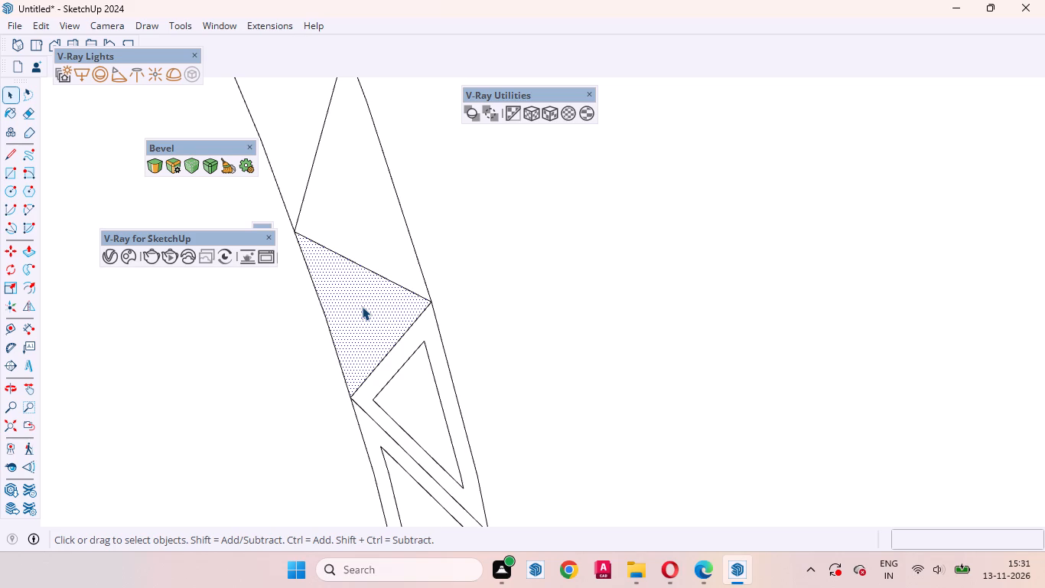
pyautogui.press('f')
pyautogui.doubleClick(346, 307)
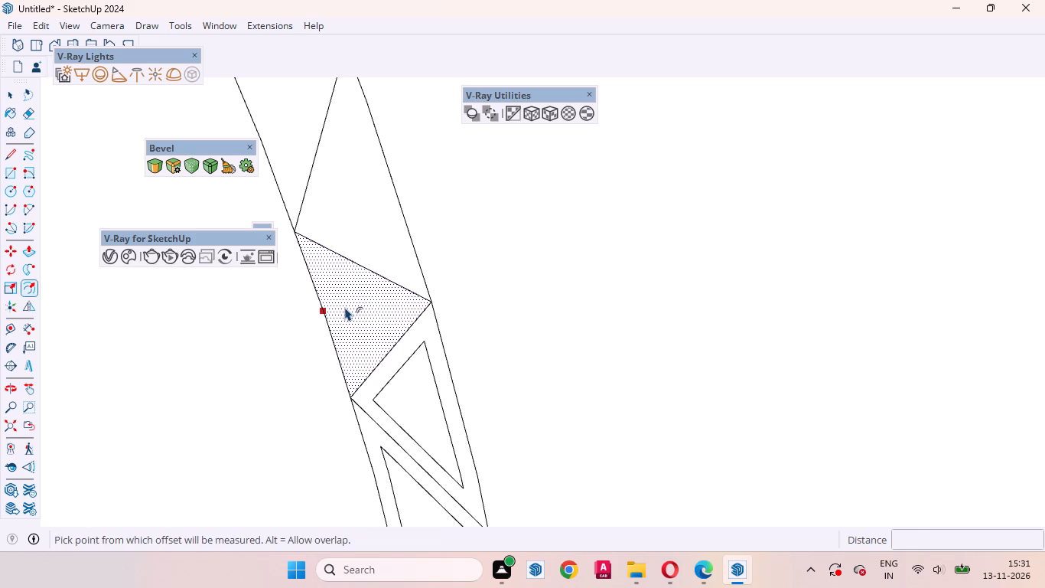
pyautogui.press('space')
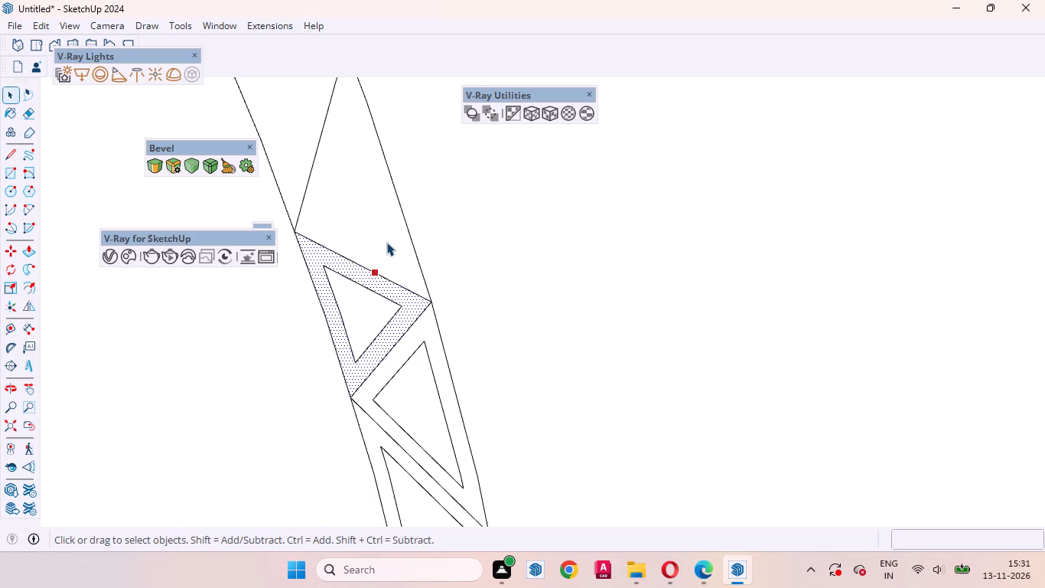
# Inset the following pair of plain triangles up the band by the same distance, the outer-curve one first, then the inner-curve one.
pyautogui.scroll(3, 343, 193)
pyautogui.click(349, 202)
pyautogui.scroll(-6, 549, 354)
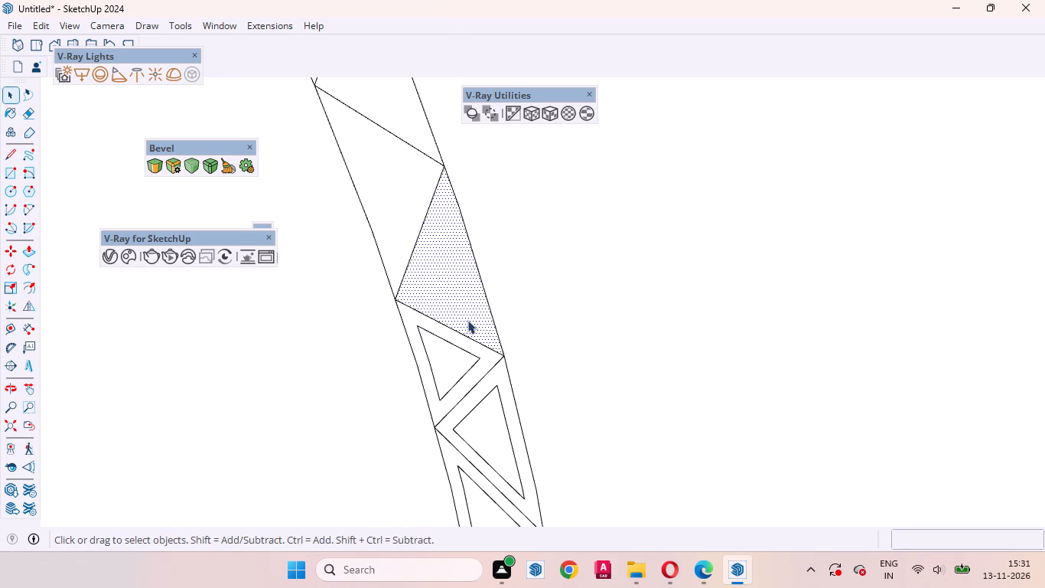
pyautogui.press('f')
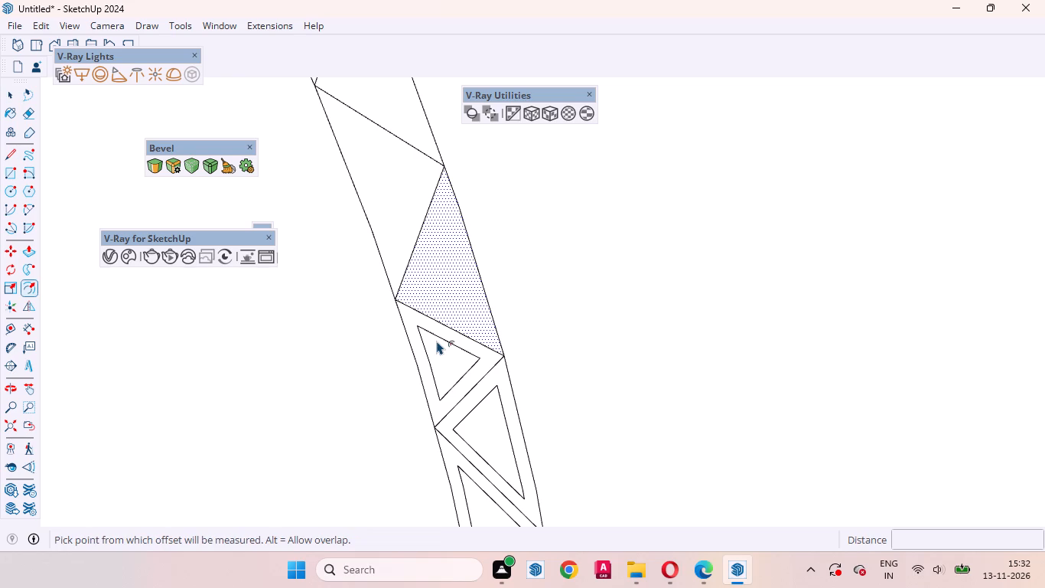
pyautogui.doubleClick(418, 250)
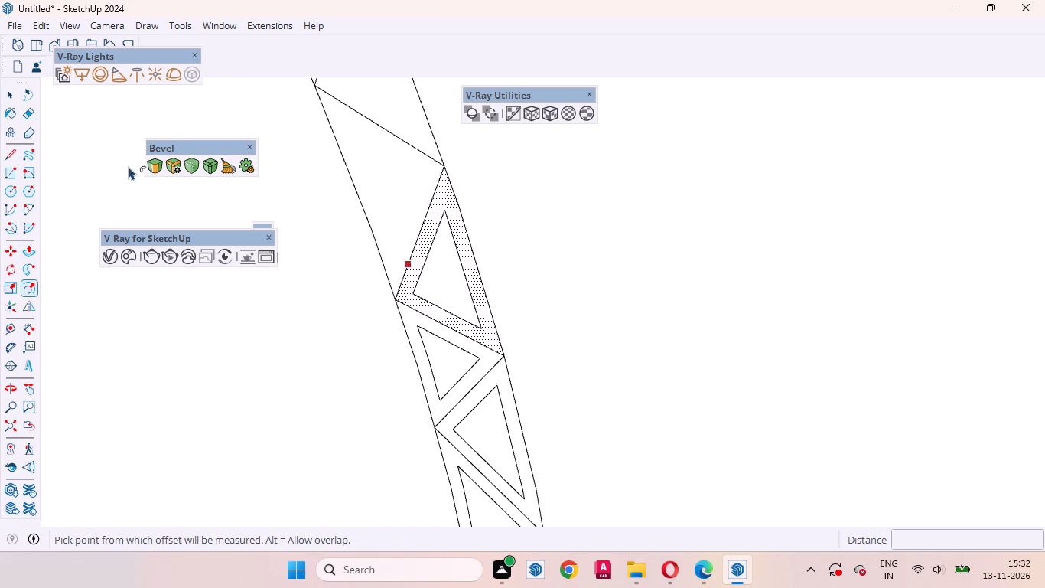
pyautogui.click(2, 93)
pyautogui.click(388, 187)
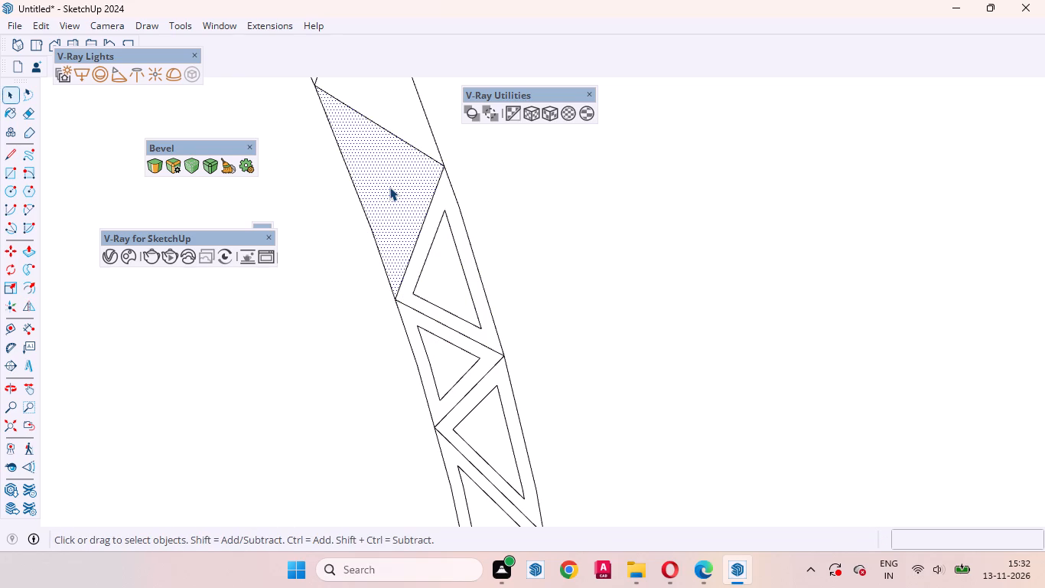
pyautogui.press('f')
pyautogui.doubleClick(383, 183)
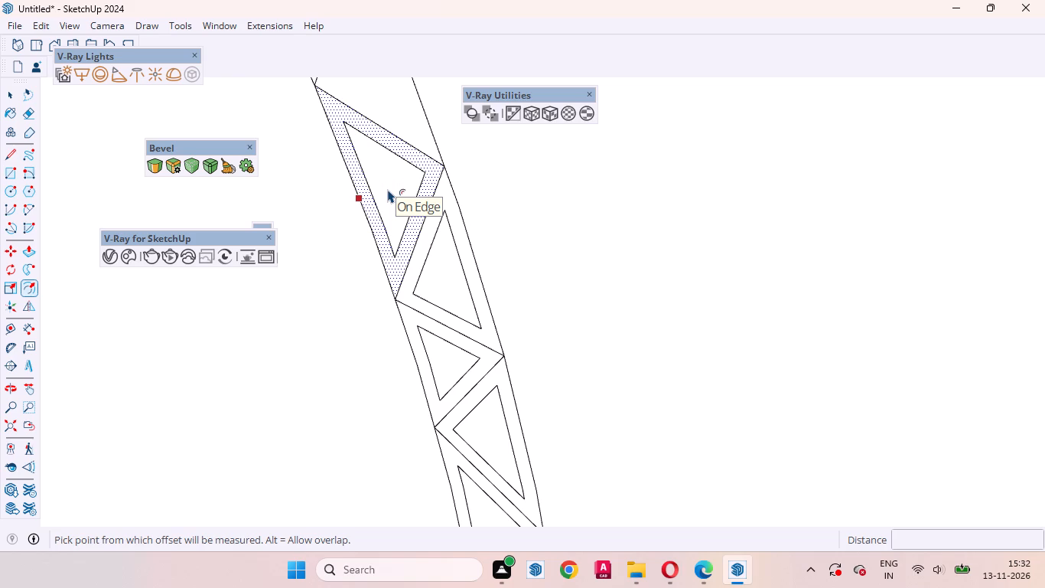
pyautogui.press('space')
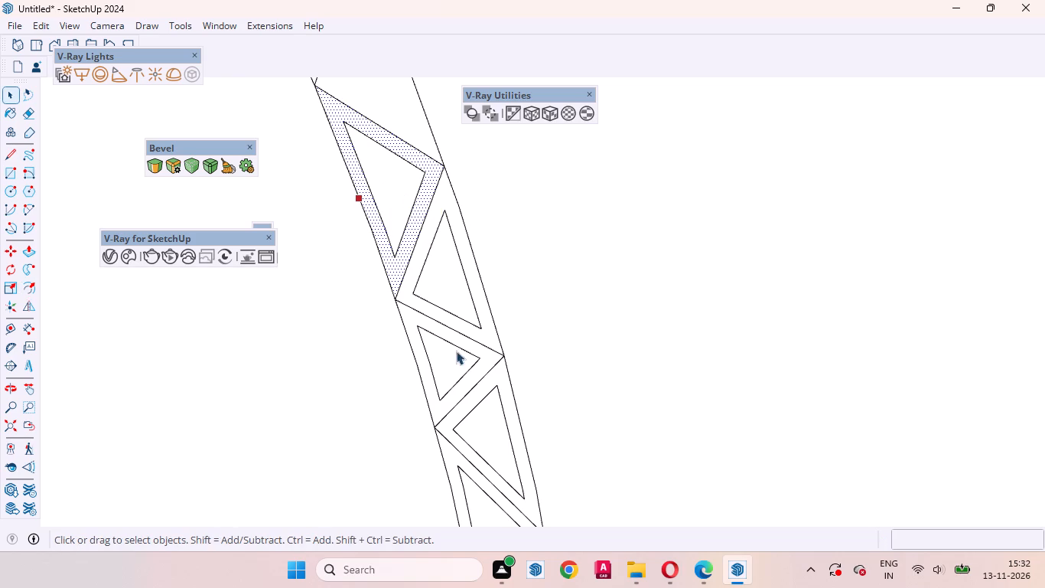
# Repeat the same inward offset on the next outer-curve triangle and the plain inner-curve triangle directly above it.
pyautogui.scroll(-5, 457, 392)
pyautogui.click(415, 211)
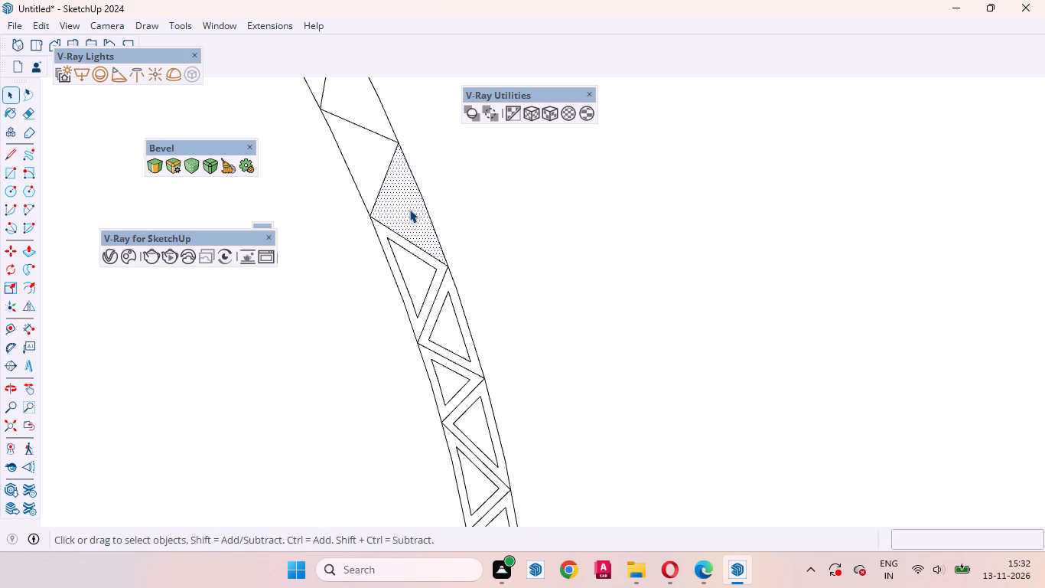
pyautogui.press('f')
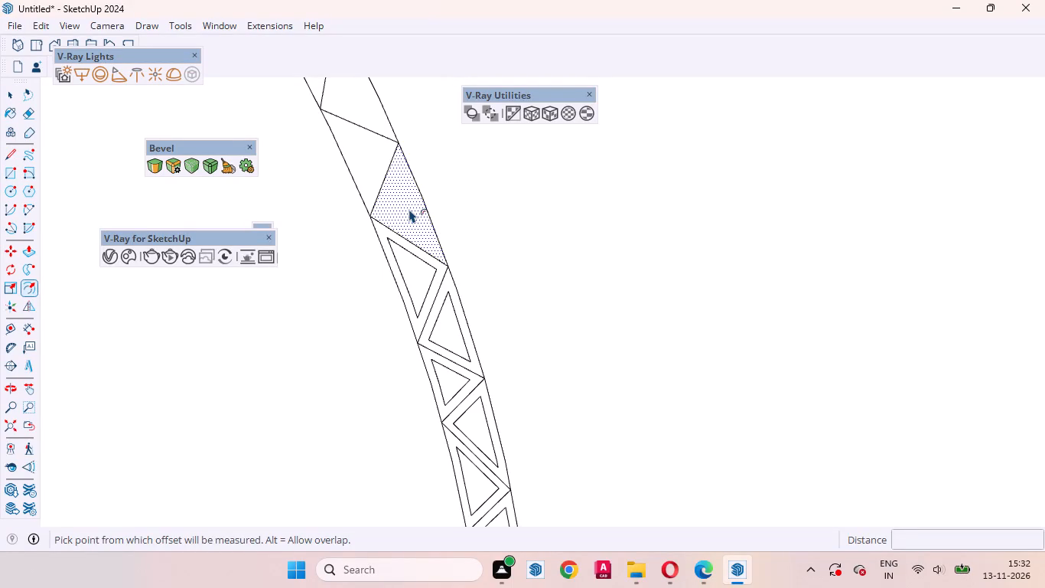
pyautogui.doubleClick(406, 215)
pyautogui.press('space')
pyautogui.scroll(-3, 480, 387)
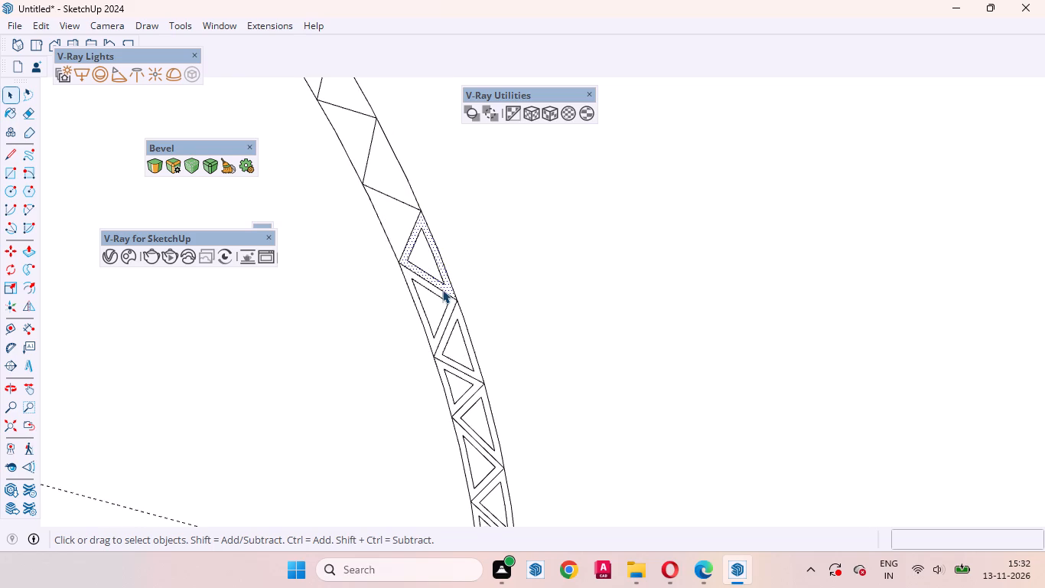
pyautogui.scroll(8, 396, 158)
pyautogui.click(398, 253)
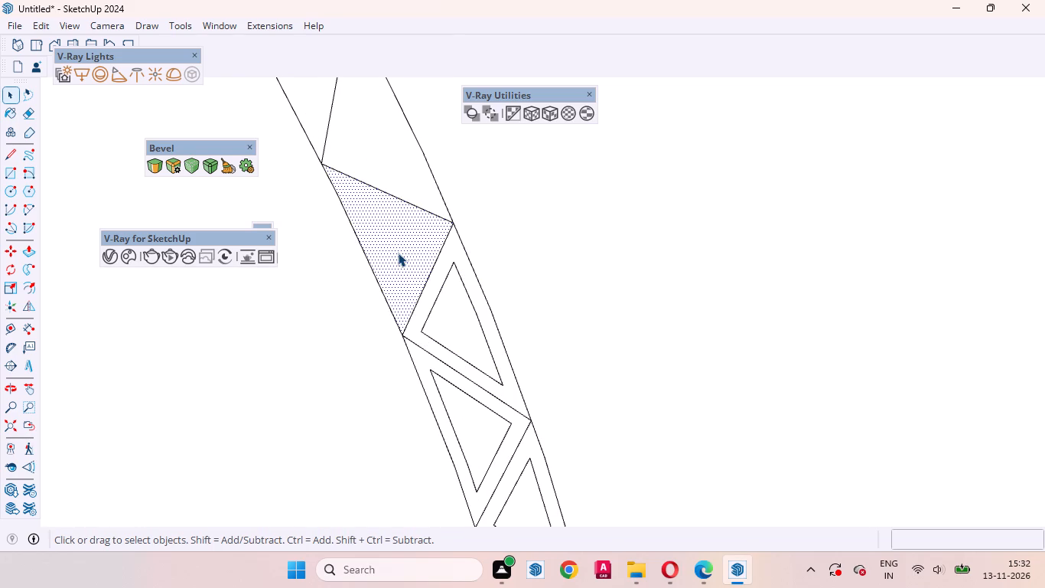
pyautogui.press('f')
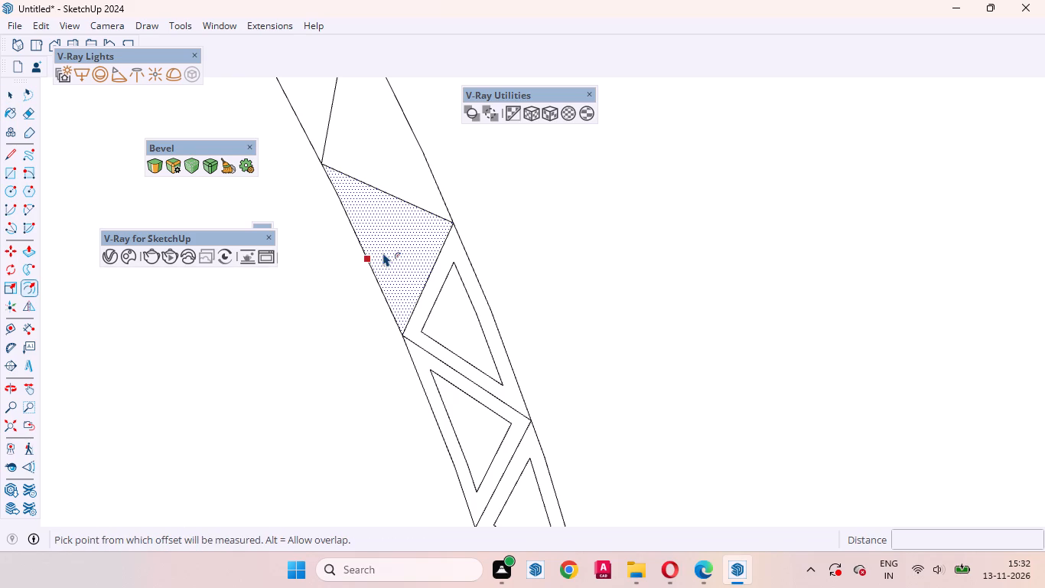
pyautogui.doubleClick(383, 253)
pyautogui.press('space')
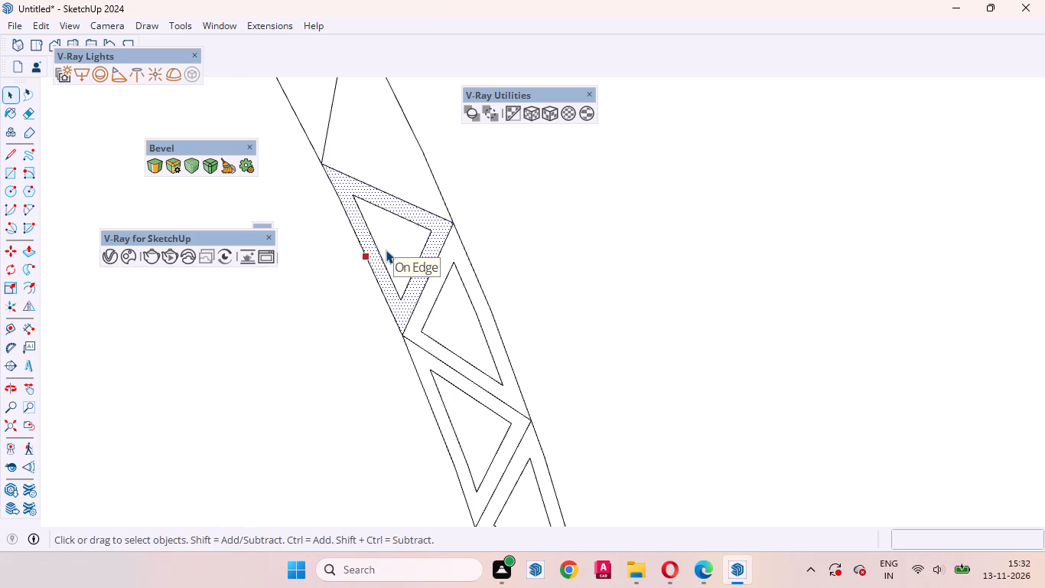
# Offset the next two plain triangle faces further up the band inward by the same distance, outer curve first, then inner curve.
pyautogui.scroll(-3, 434, 419)
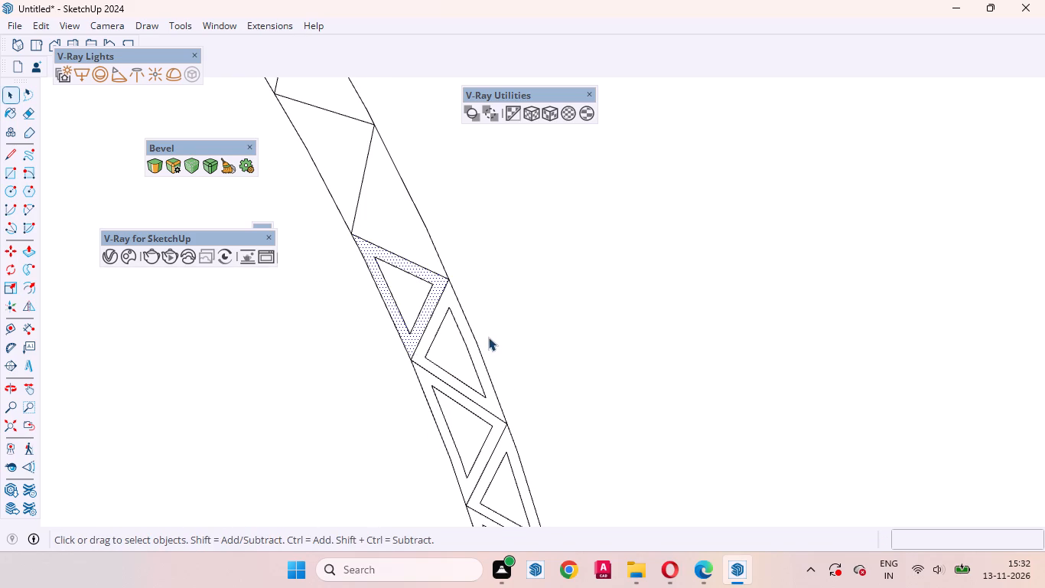
pyautogui.scroll(3, 361, 206)
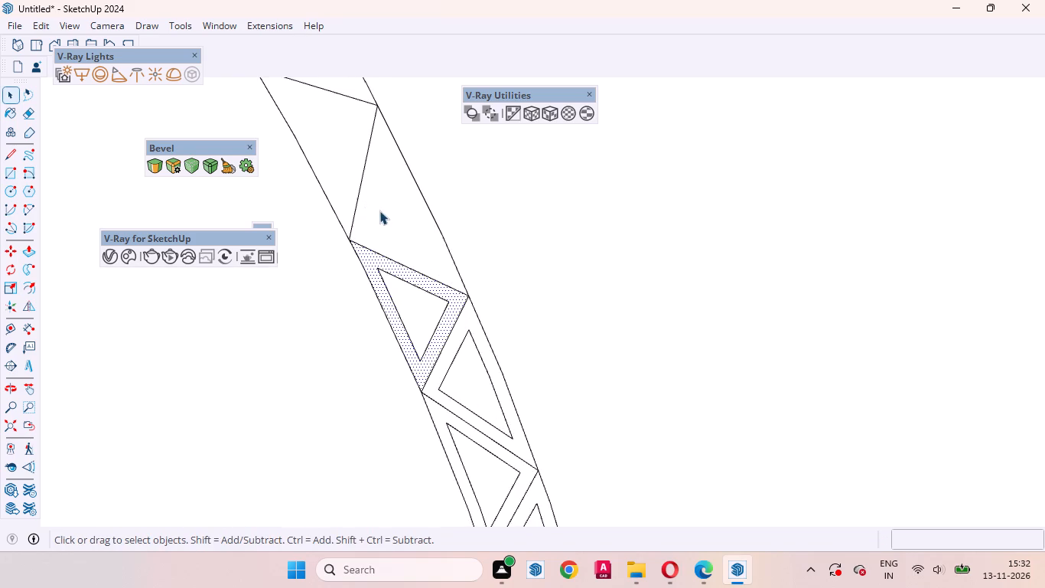
pyautogui.scroll(2, 379, 211)
pyautogui.click(413, 226)
pyautogui.press('f')
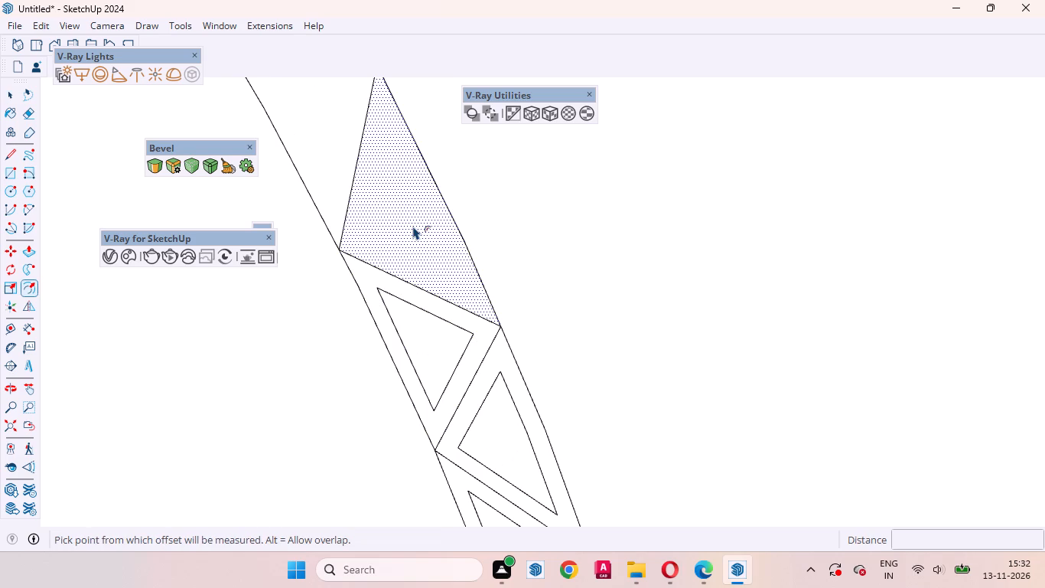
pyautogui.doubleClick(385, 215)
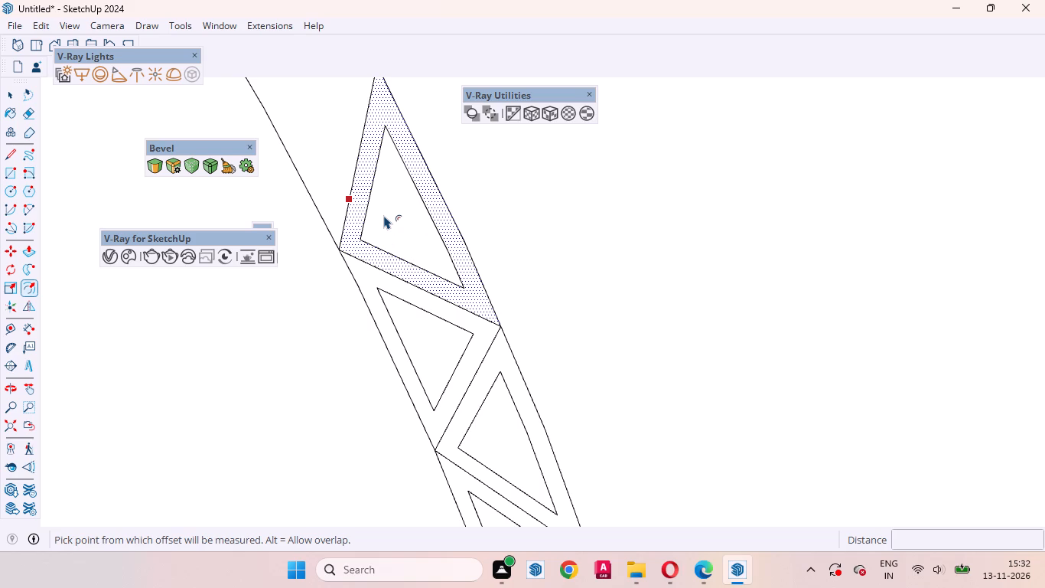
pyautogui.press('f')
pyautogui.press('space')
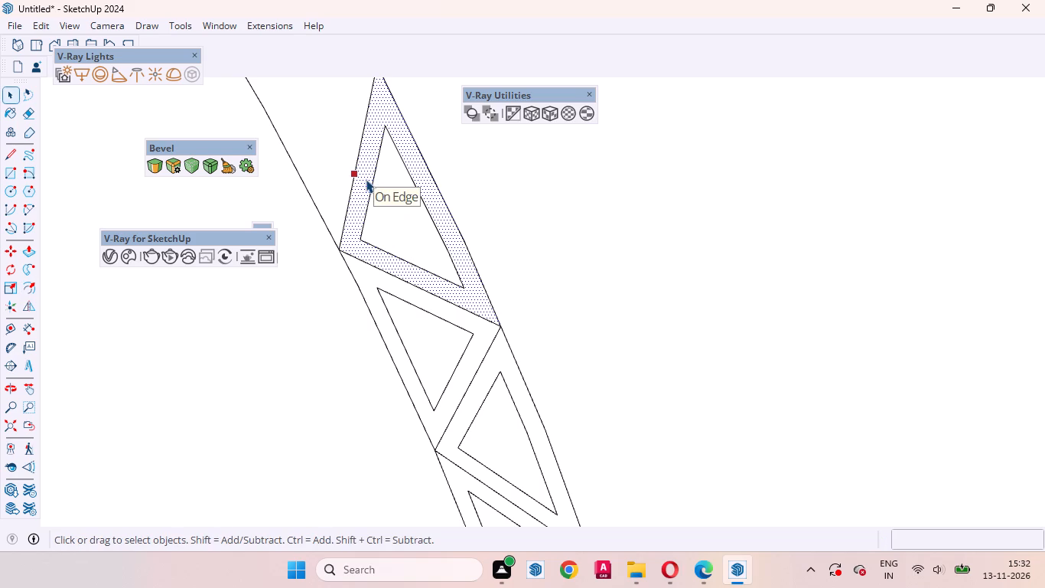
pyautogui.scroll(-6, 521, 299)
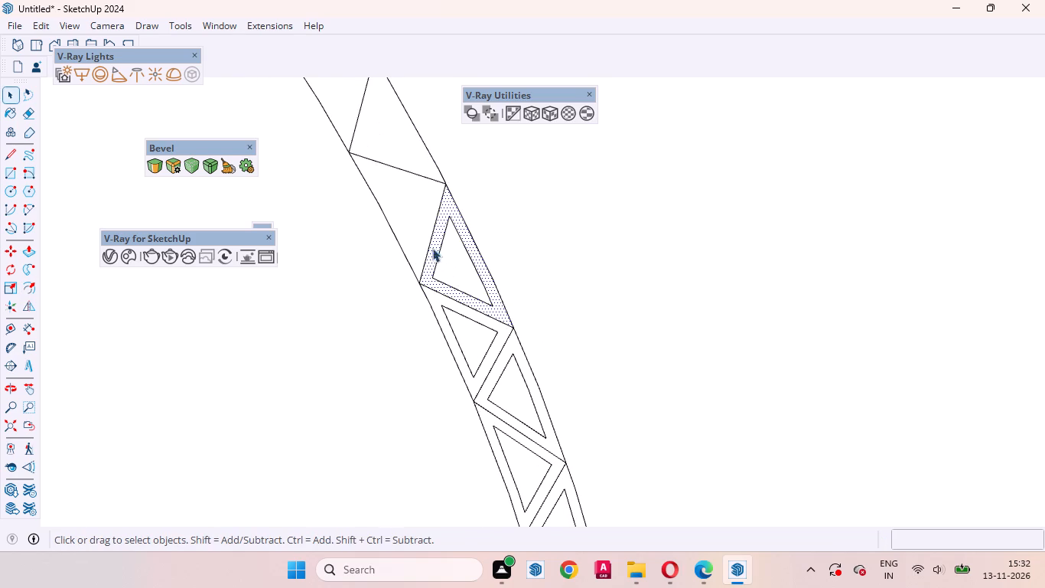
pyautogui.click(400, 213)
pyautogui.scroll(9, 412, 209)
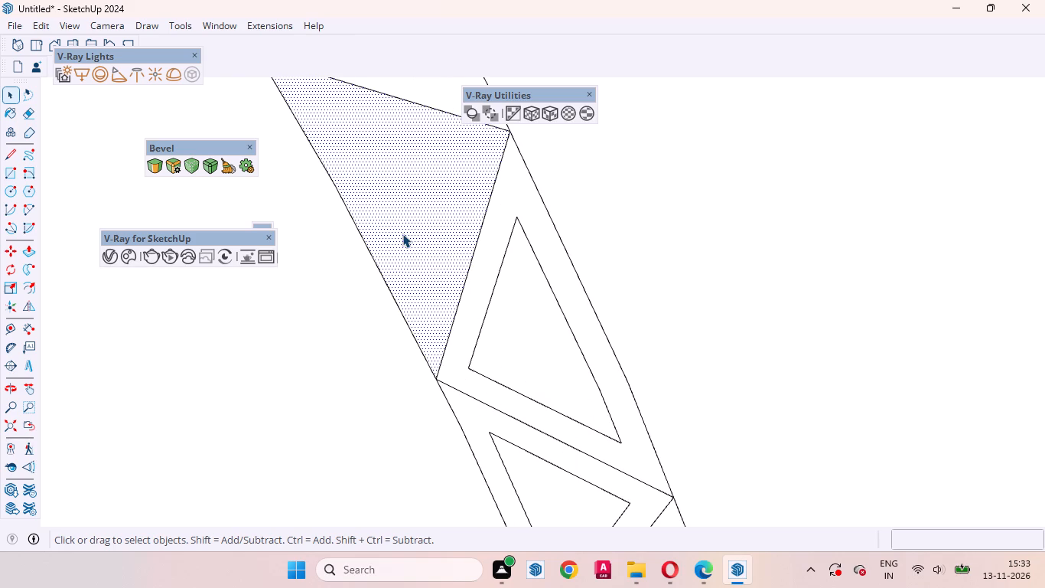
pyautogui.press('f')
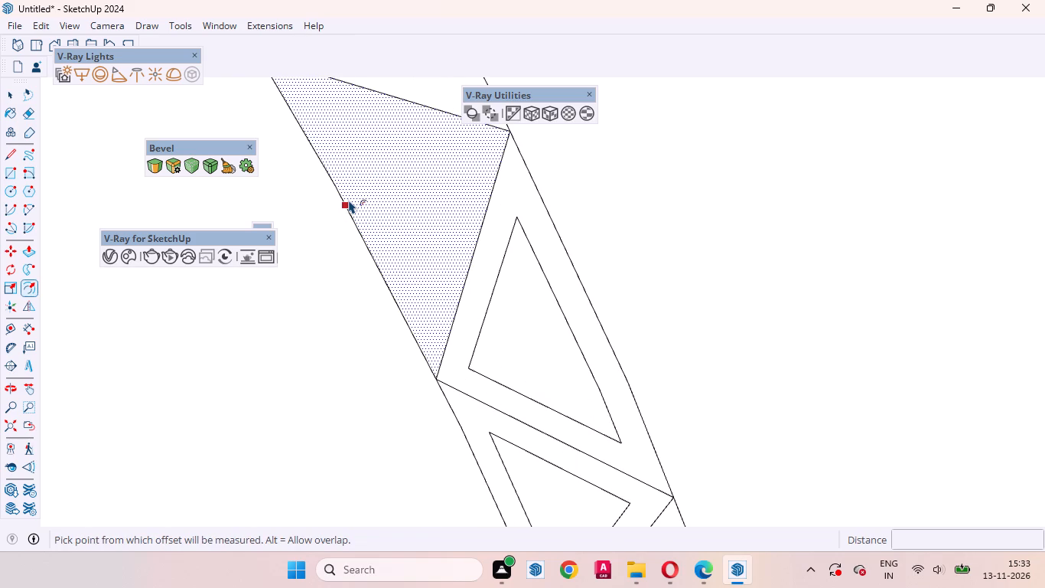
pyautogui.doubleClick(349, 200)
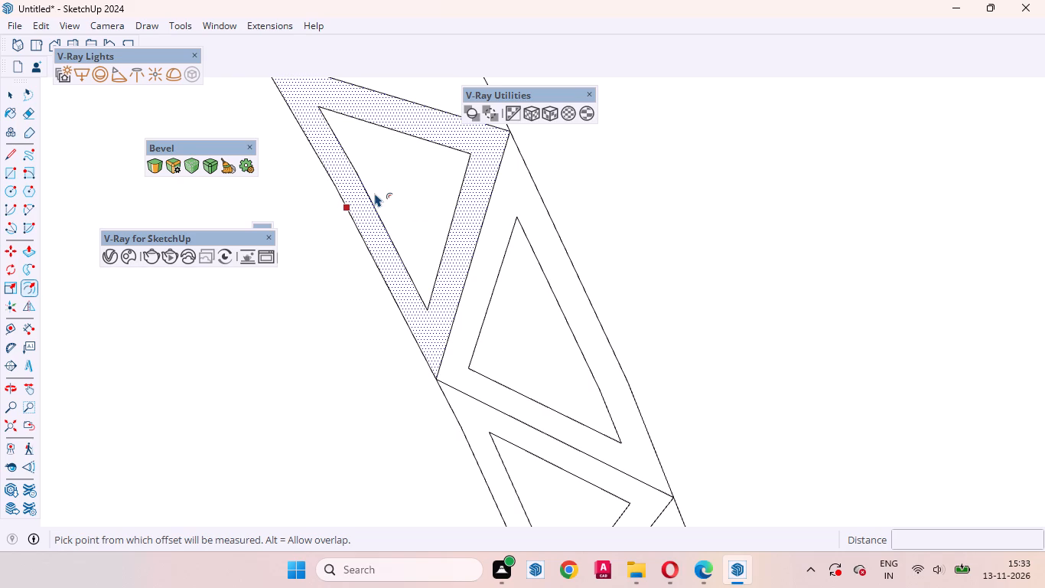
pyautogui.press('space')
# Offset the next two plain triangles up the inner band inward by the same distance, outer-curve one first, then the inner-curve one.
pyautogui.scroll(-2, 453, 387)
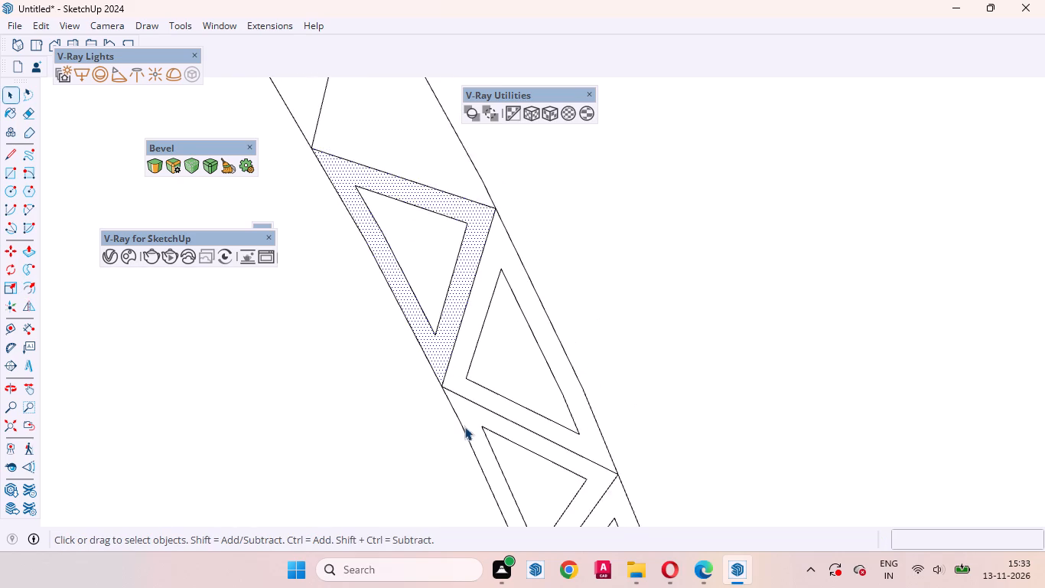
pyautogui.scroll(-3, 464, 426)
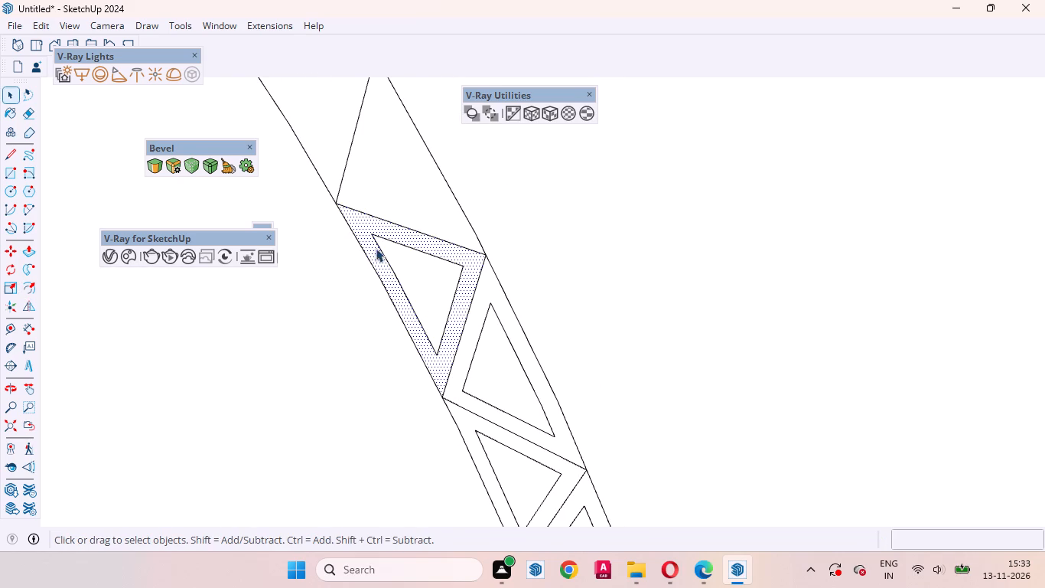
pyautogui.scroll(-3, 461, 369)
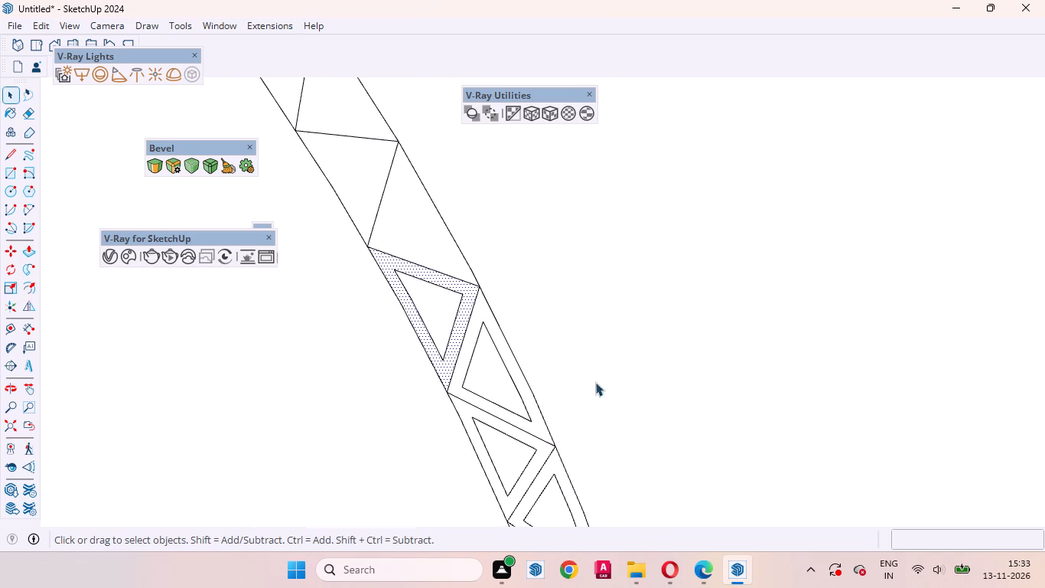
pyautogui.scroll(-2, 657, 431)
pyautogui.scroll(3, 369, 158)
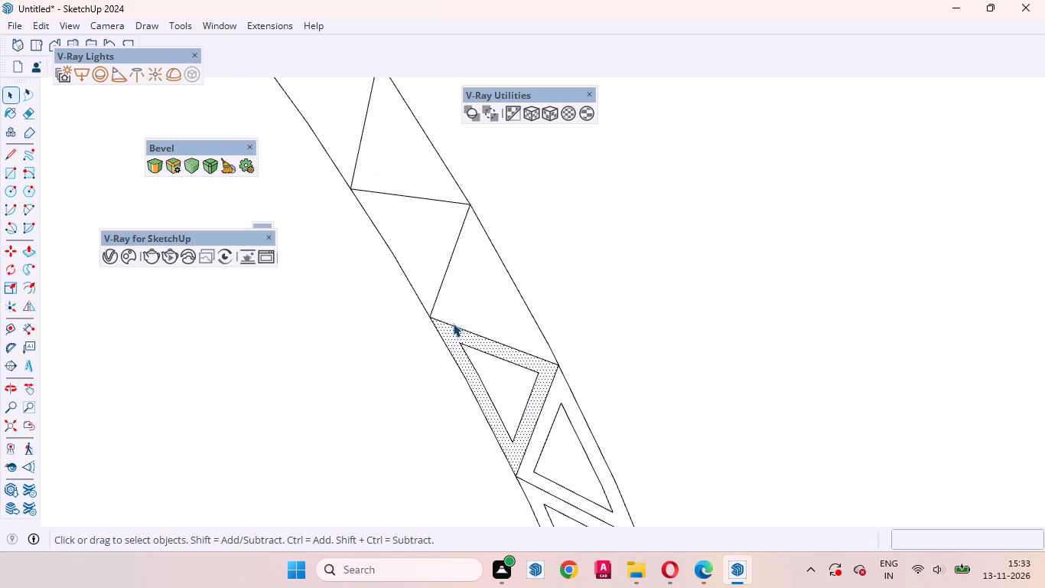
pyautogui.click(483, 305)
pyautogui.press('f')
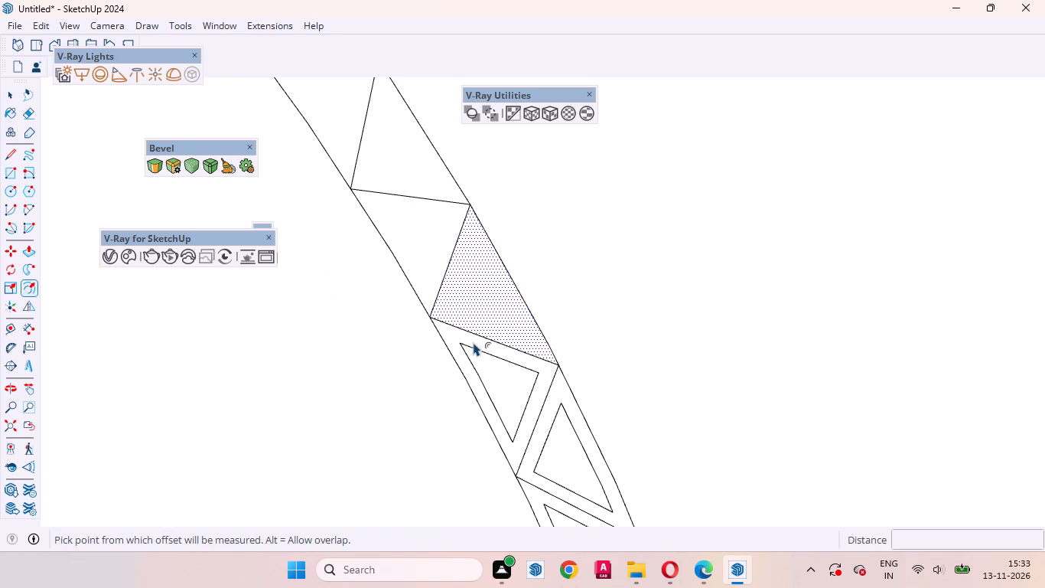
pyautogui.doubleClick(474, 308)
pyautogui.press('space')
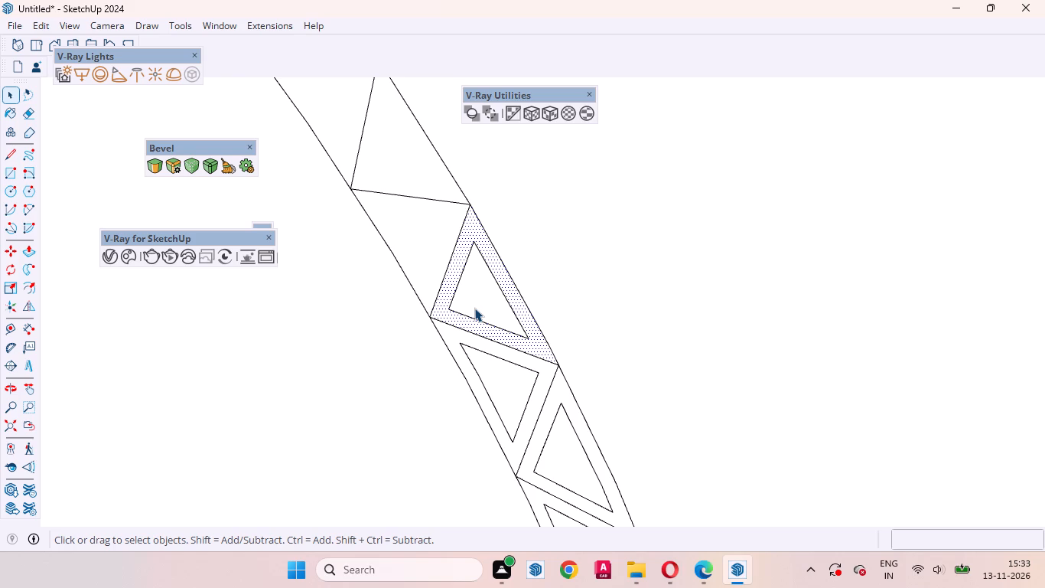
pyautogui.click(430, 250)
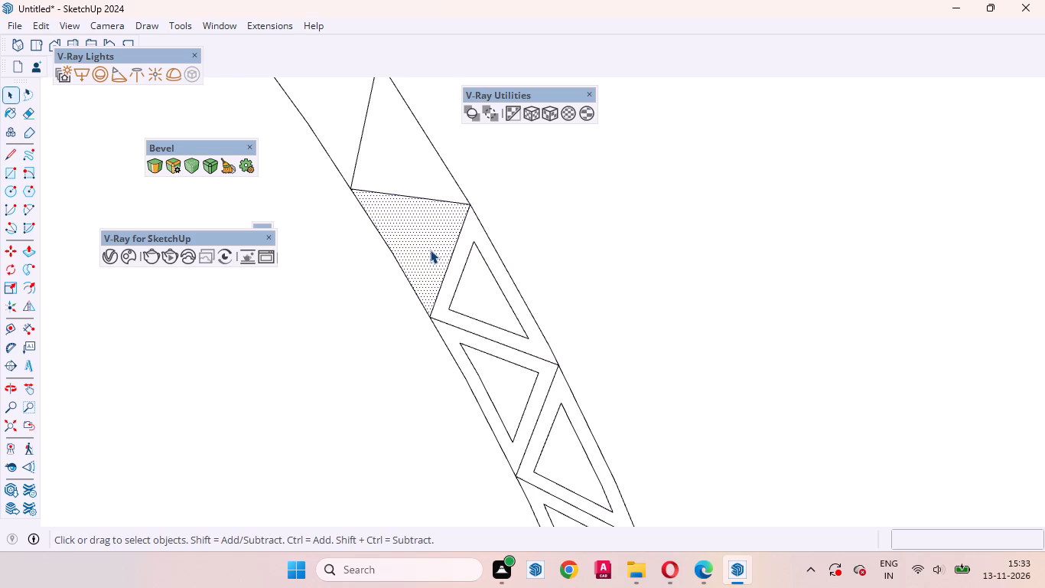
pyautogui.press('f')
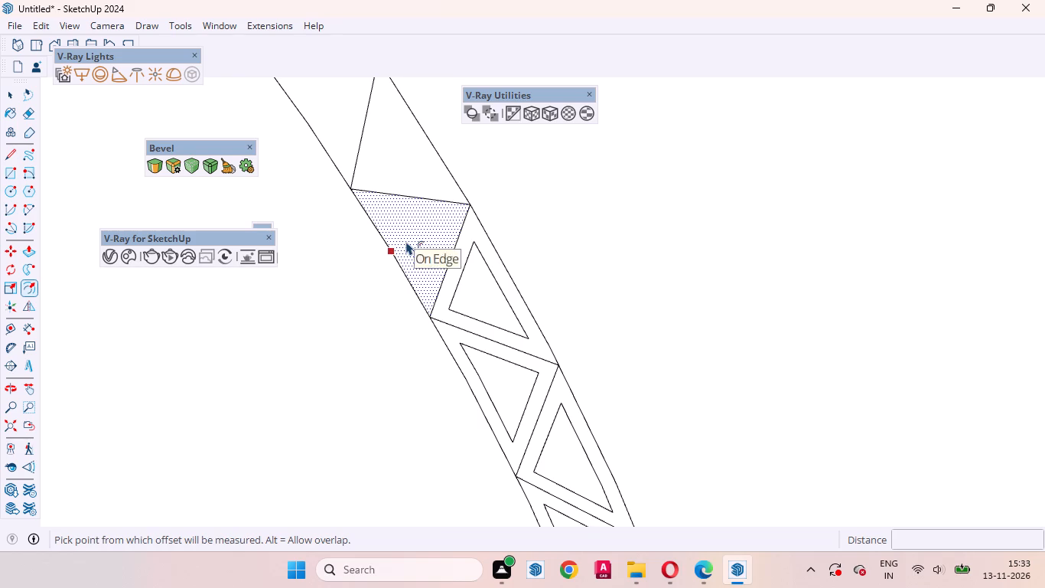
pyautogui.doubleClick(406, 241)
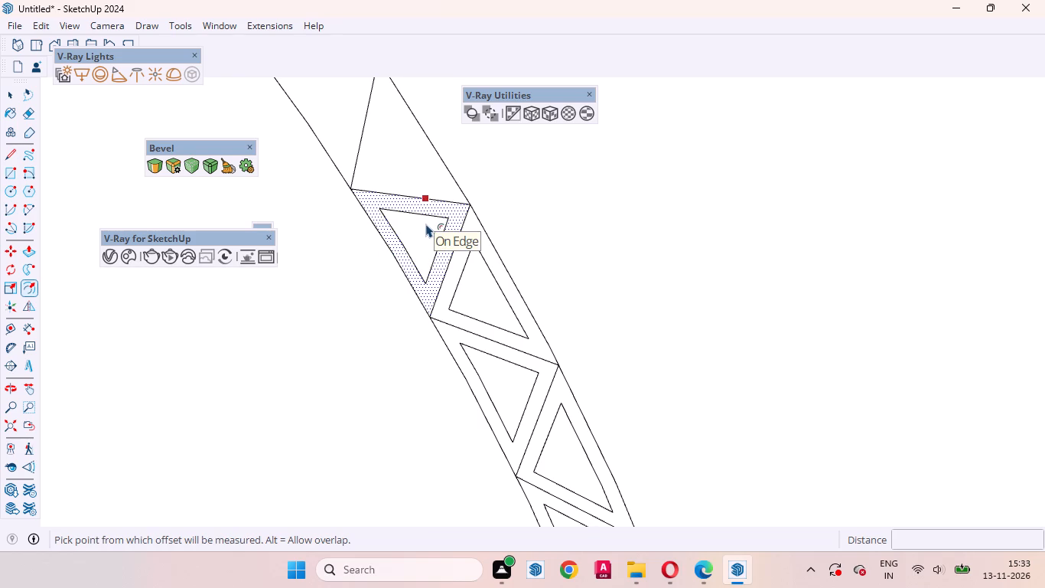
pyautogui.press('space')
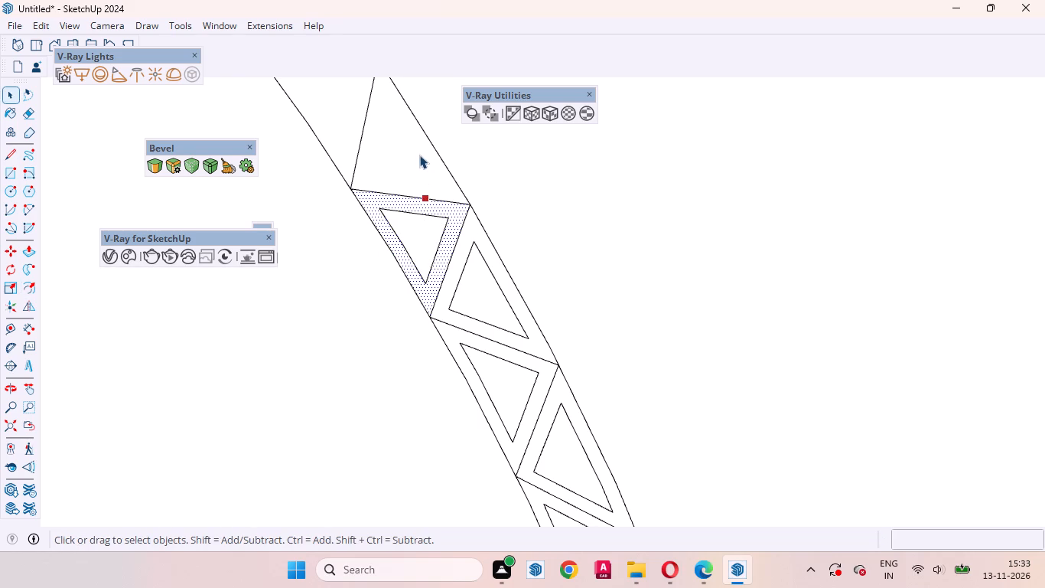
# Select the next three plain outer-curve triangles up the band together.
pyautogui.click(419, 155)
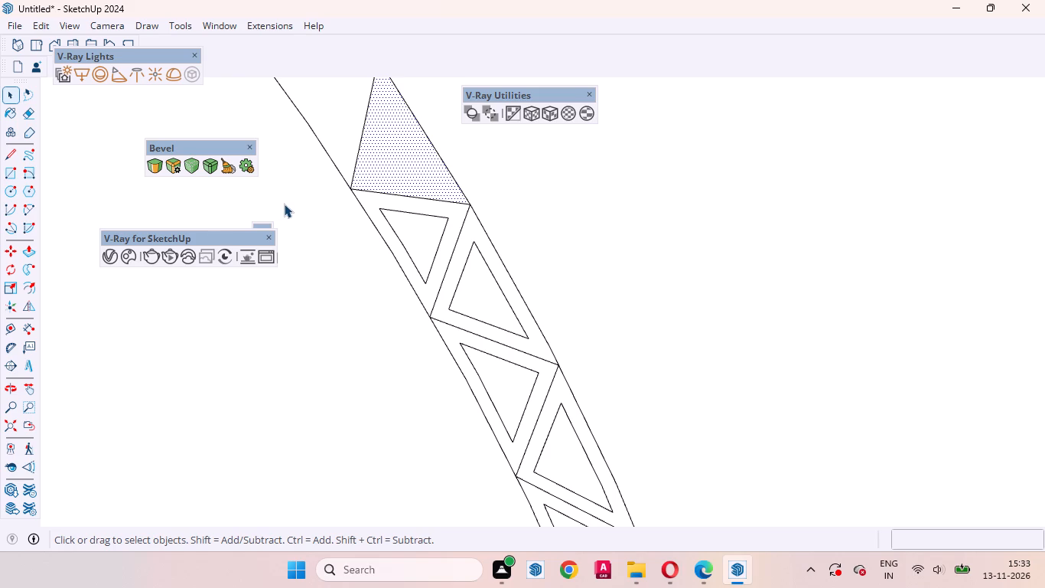
pyautogui.scroll(-2, 432, 390)
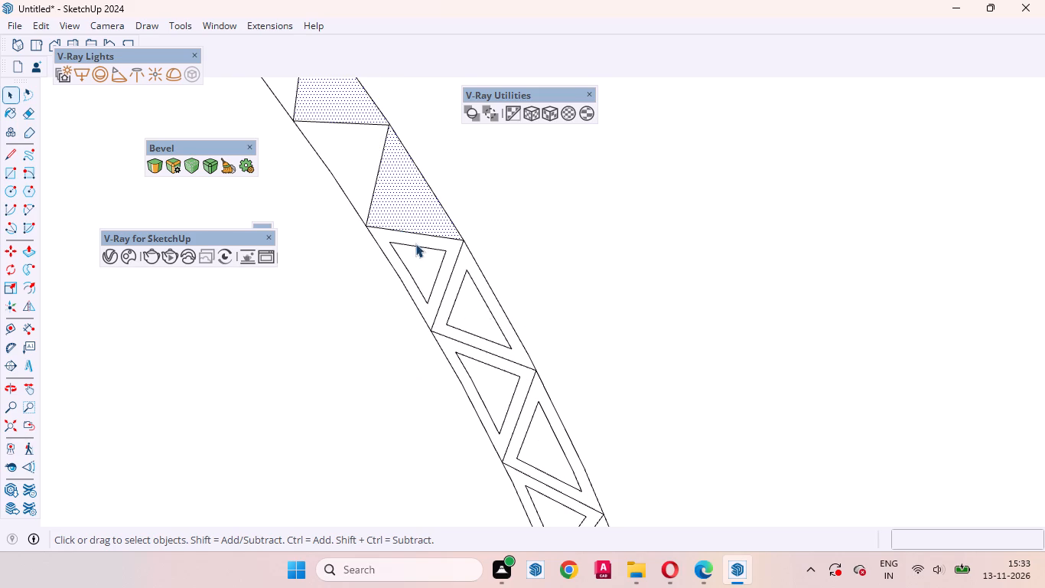
pyautogui.scroll(-3, 513, 358)
pyautogui.scroll(-2, 644, 486)
pyautogui.scroll(-3, 552, 429)
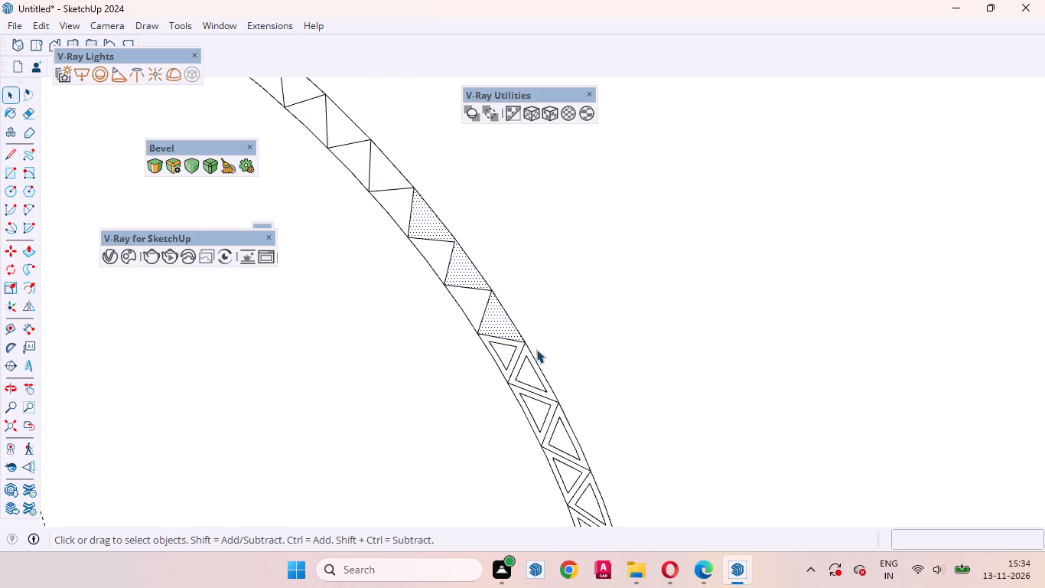
pyautogui.scroll(14, 447, 237)
pyautogui.scroll(-3, 442, 253)
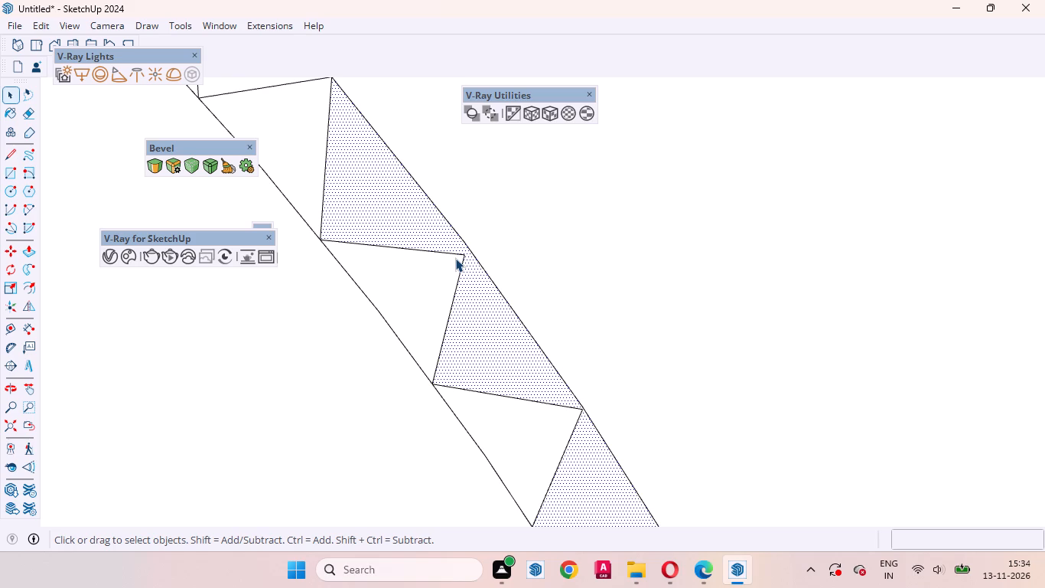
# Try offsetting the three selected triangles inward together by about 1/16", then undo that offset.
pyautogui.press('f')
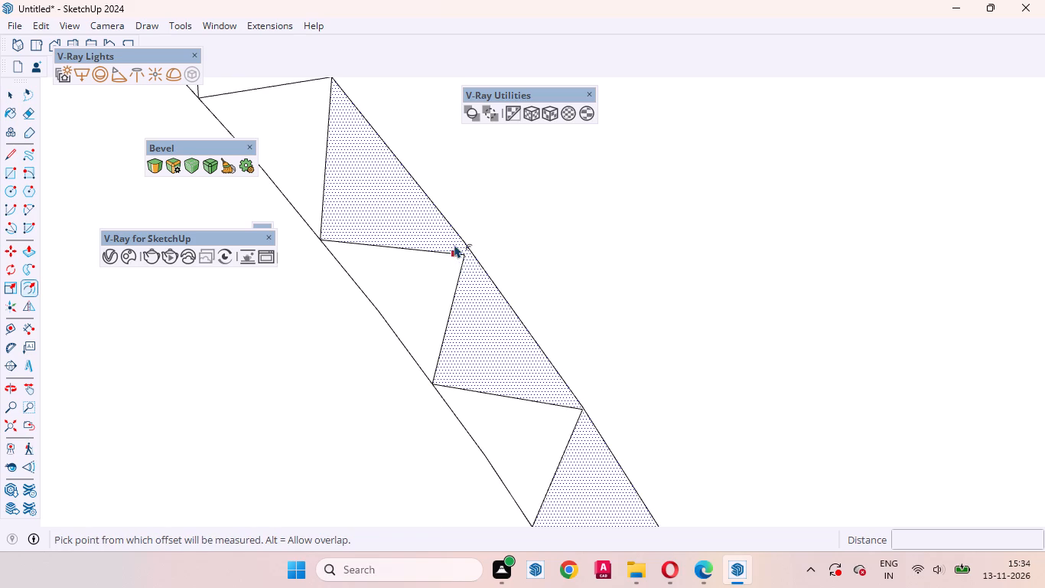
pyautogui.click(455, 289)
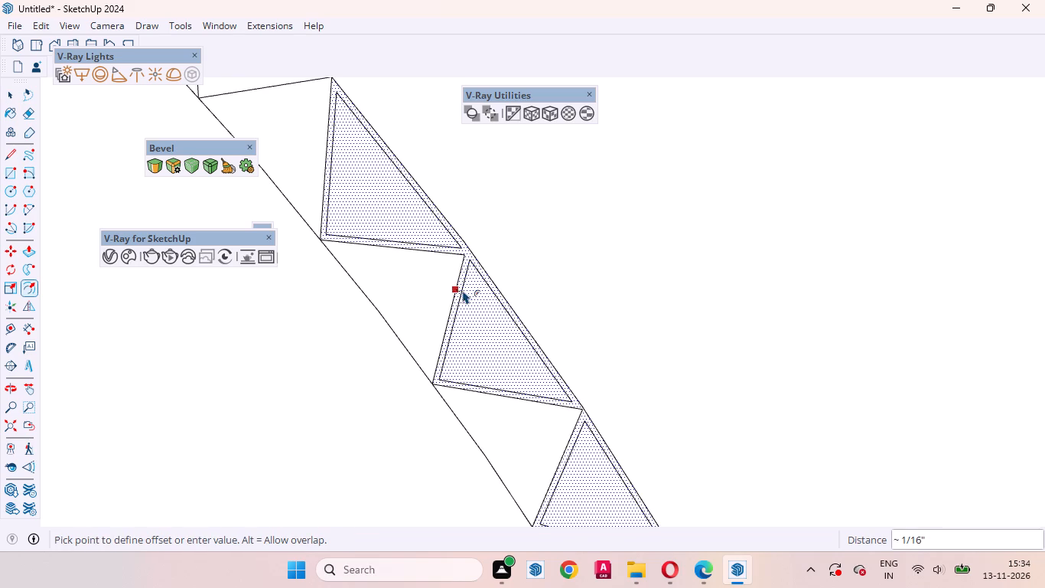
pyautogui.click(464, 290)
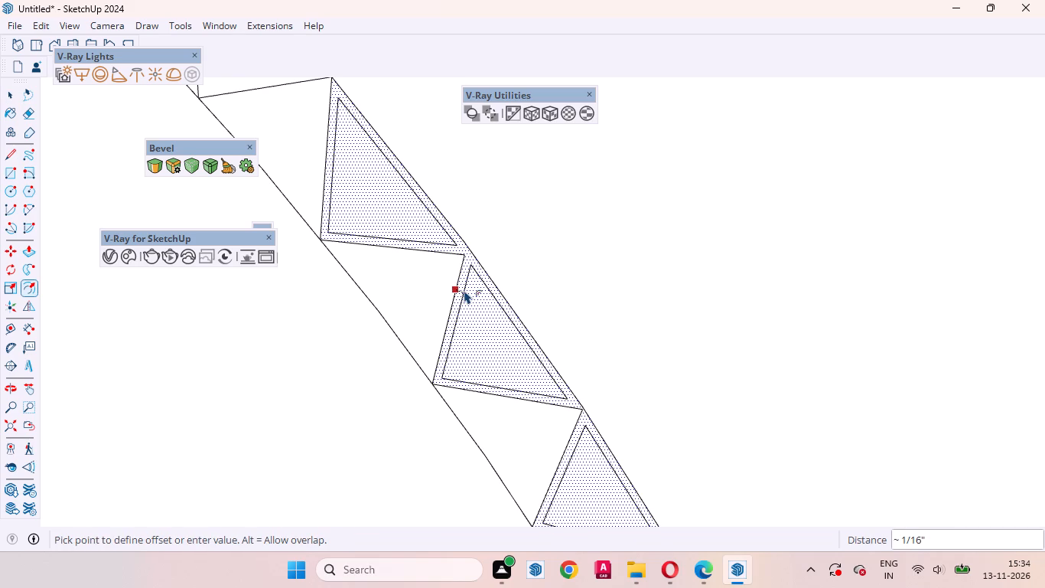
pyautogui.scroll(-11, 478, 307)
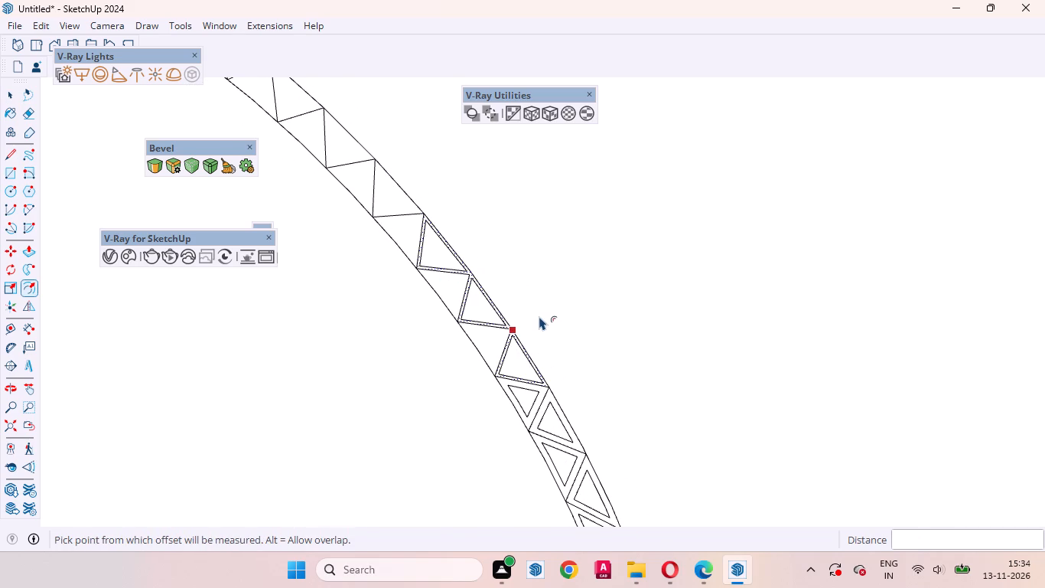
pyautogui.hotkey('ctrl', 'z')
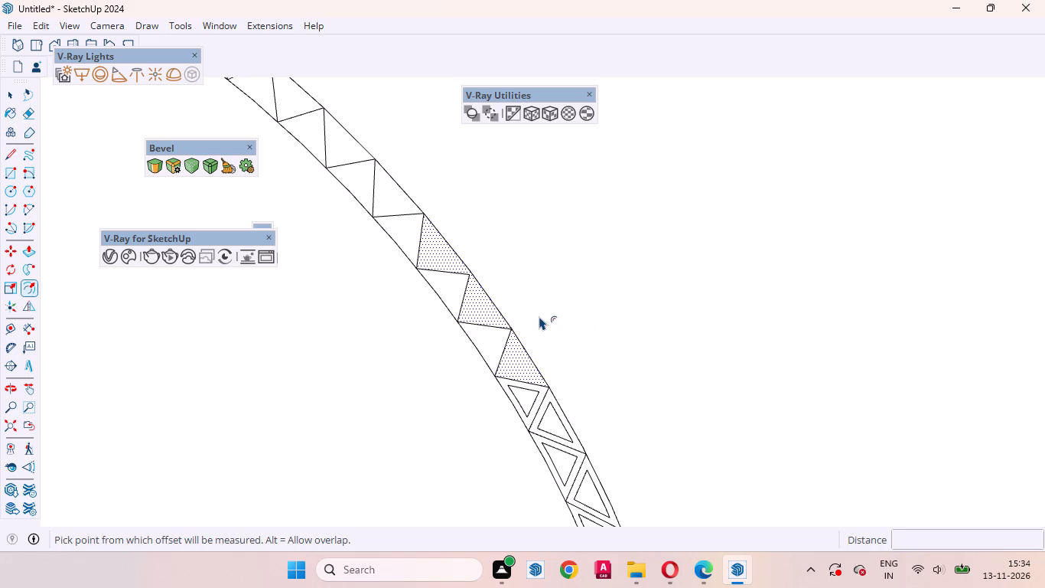
# Offset the three selected outer-curve triangles inward together by about 1/8".
pyautogui.scroll(4, 529, 335)
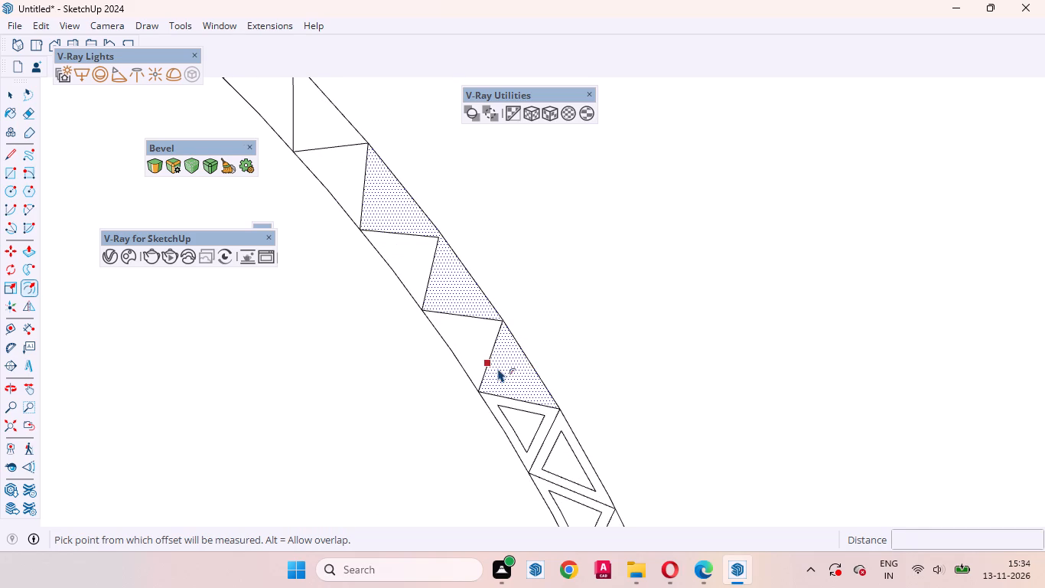
pyautogui.click(498, 368)
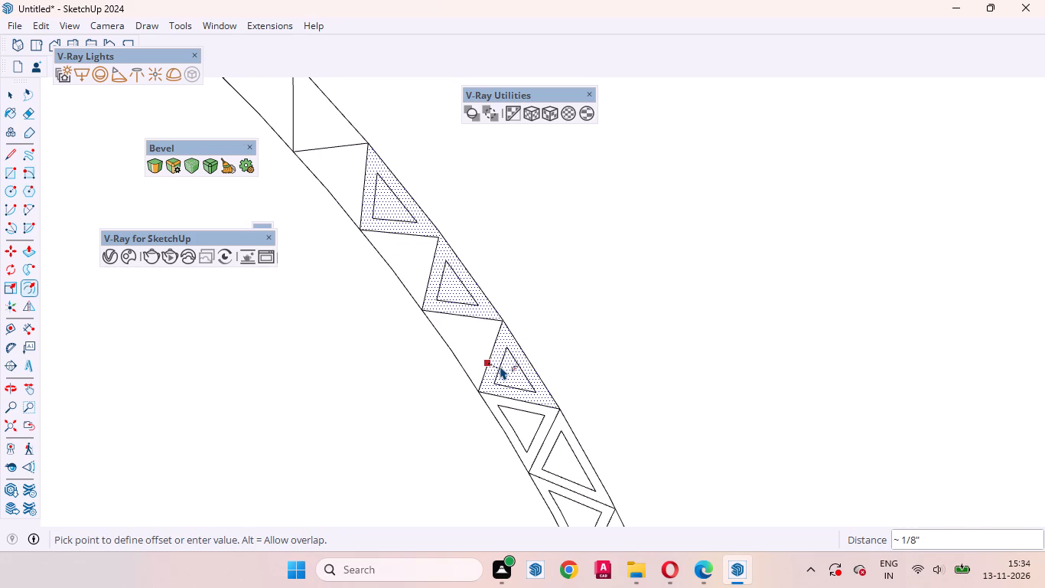
pyautogui.click(500, 366)
pyautogui.press('space')
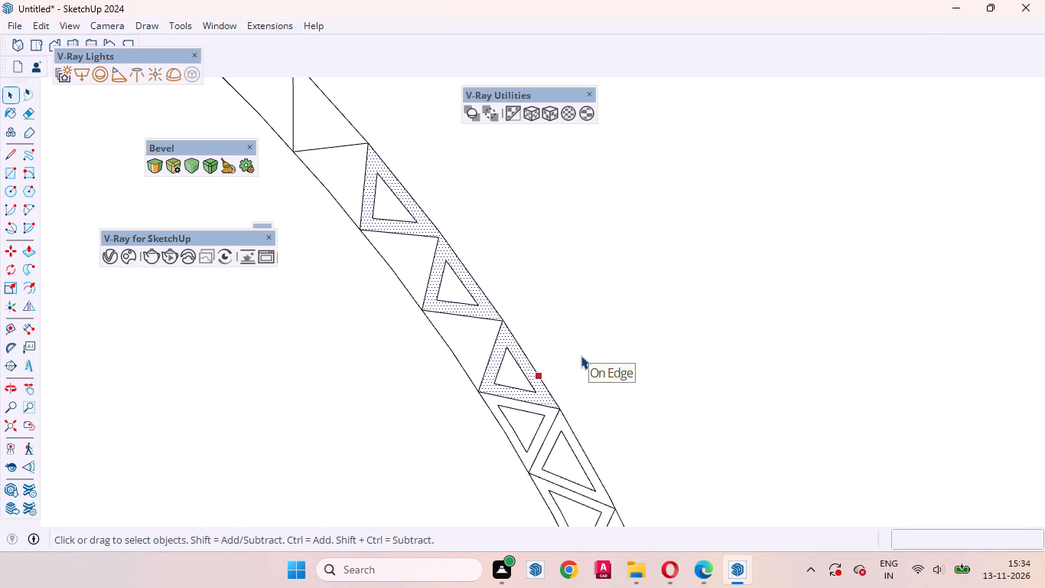
# Offset the lowest plain inner-curve triangle, between the newly inset outer-curve ones, inward by about 1/16".
pyautogui.click(487, 341)
pyautogui.scroll(-8, 499, 321)
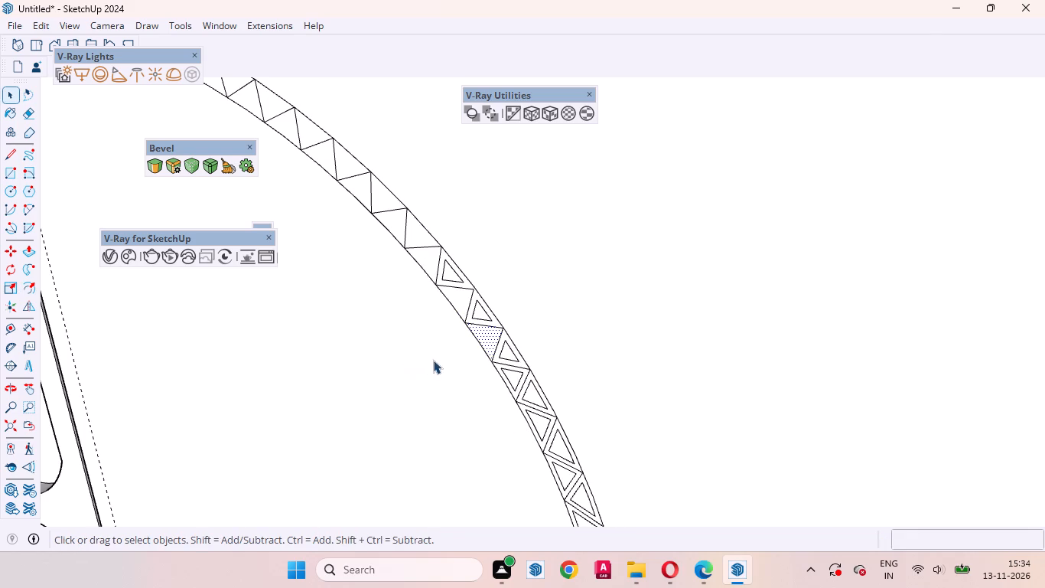
pyautogui.scroll(6, 487, 330)
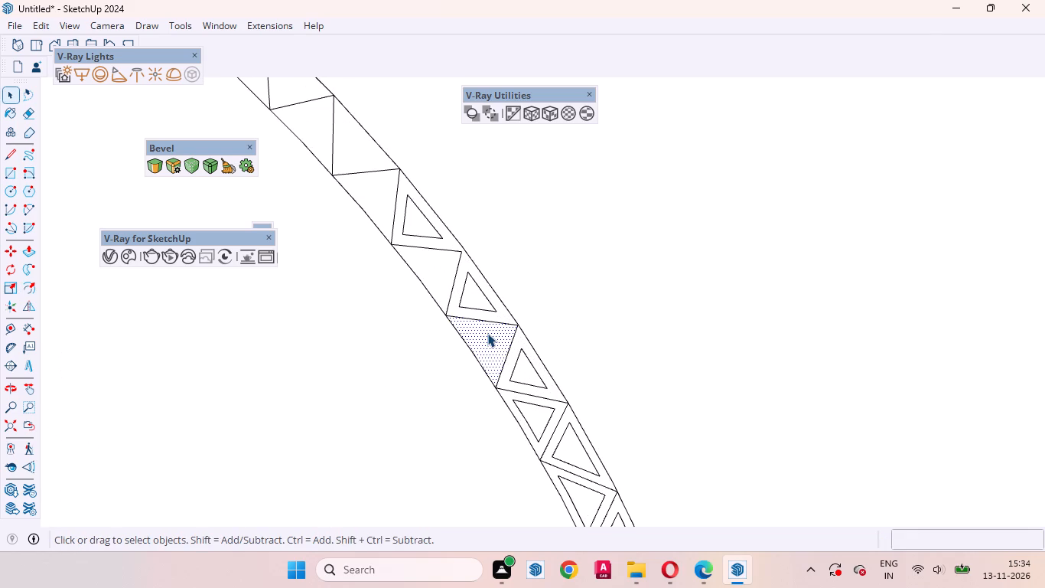
pyautogui.press('f')
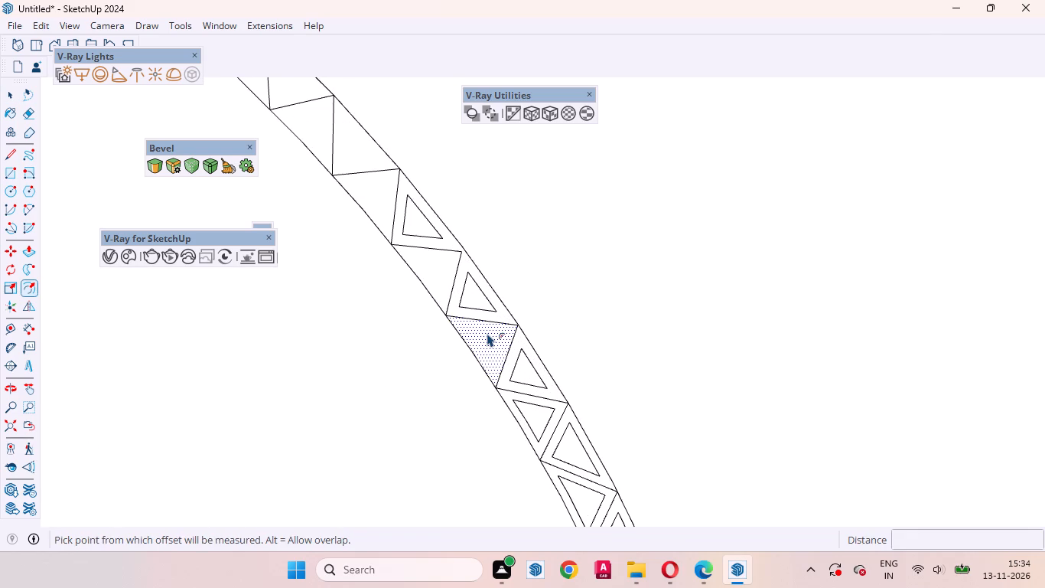
pyautogui.scroll(3, 502, 354)
pyautogui.click(506, 356)
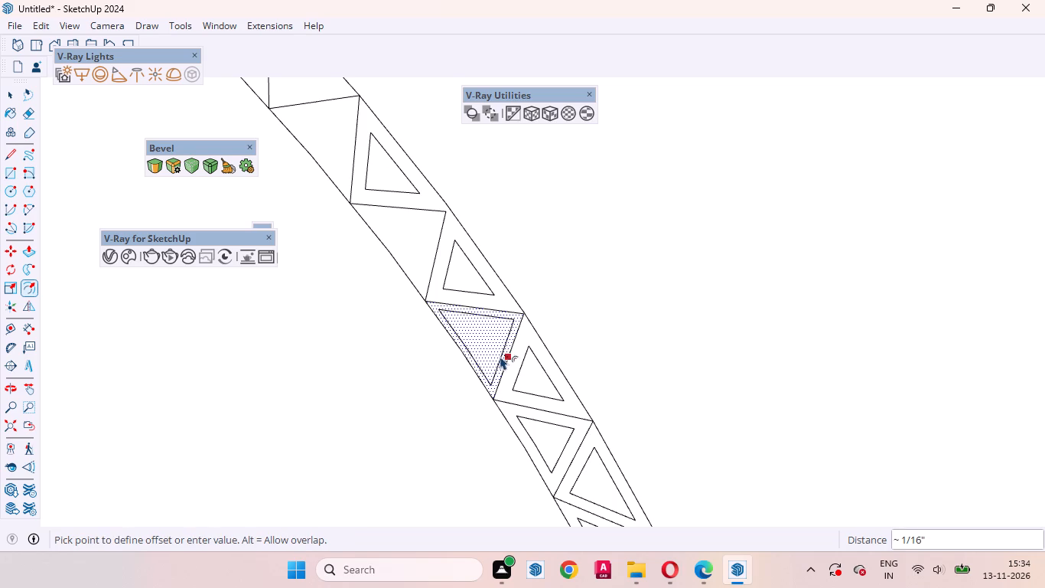
pyautogui.click(499, 355)
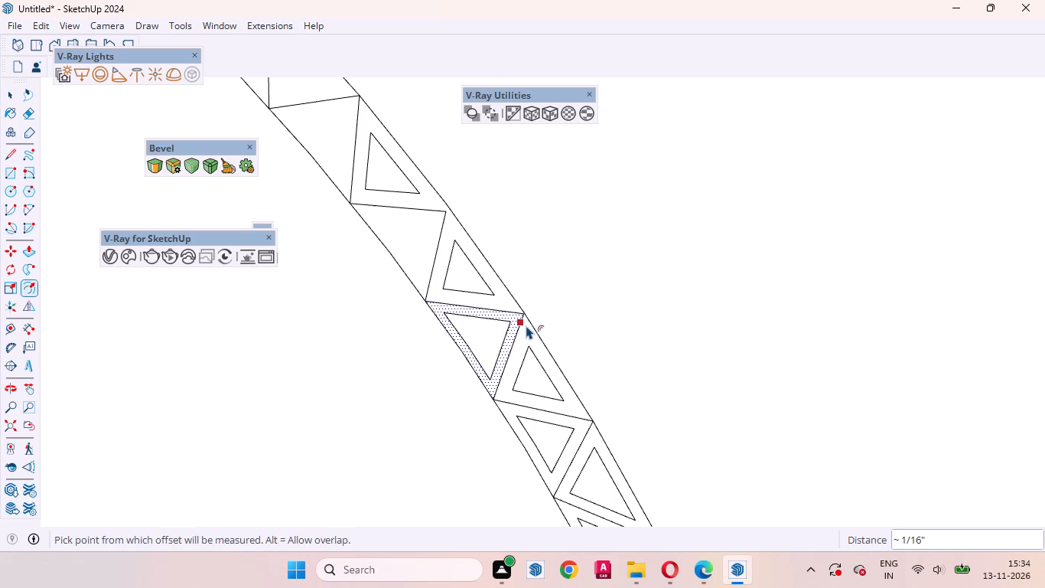
pyautogui.press('space')
# Repeat the same inward offset on the next two plain inner-curve triangles up the band, lower one first.
pyautogui.click(416, 244)
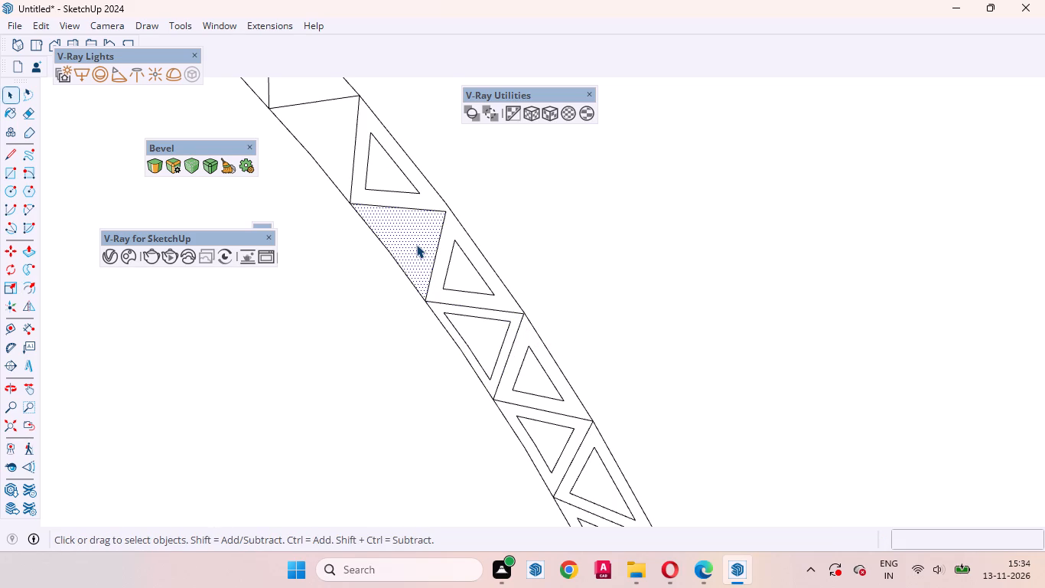
pyautogui.scroll(-2, 419, 249)
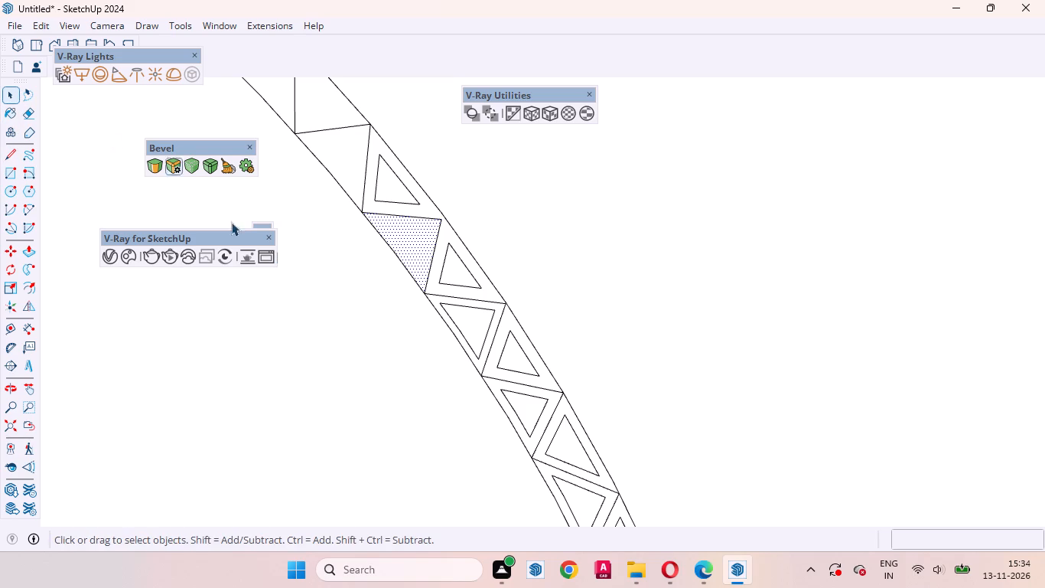
pyautogui.press('f')
pyautogui.doubleClick(380, 245)
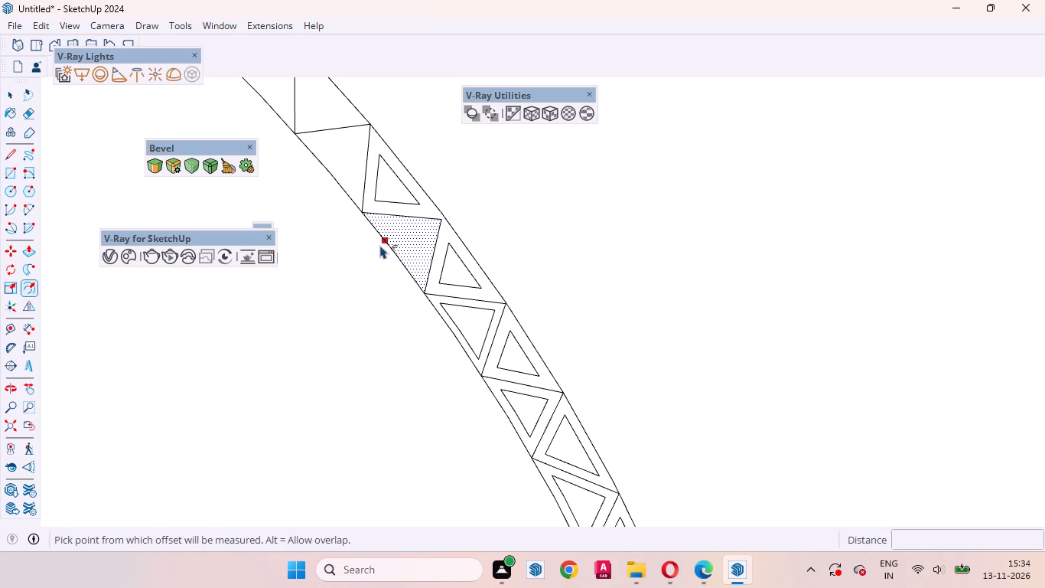
pyautogui.click(6, 97)
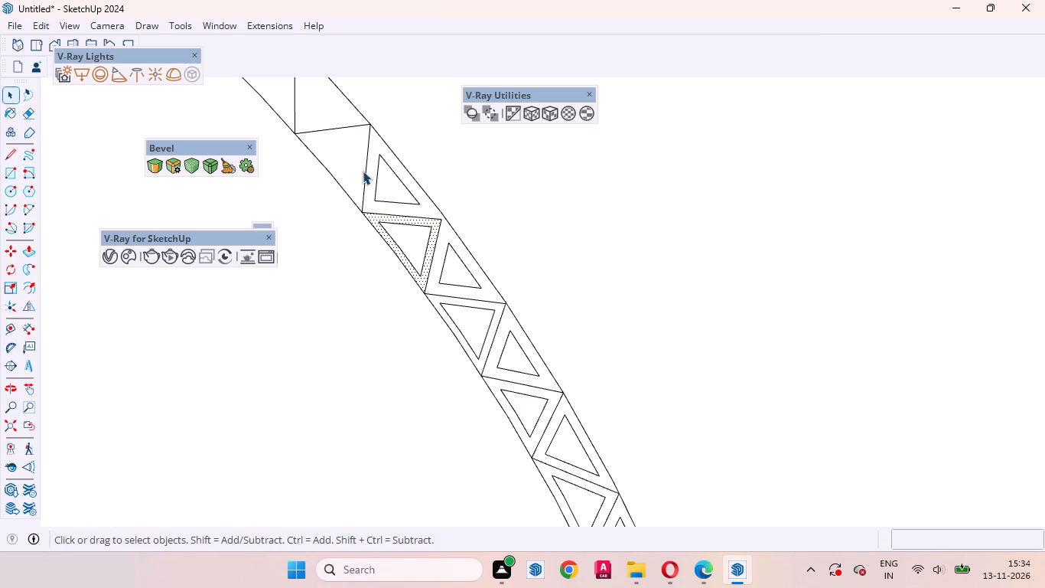
pyautogui.click(348, 155)
pyautogui.press('f')
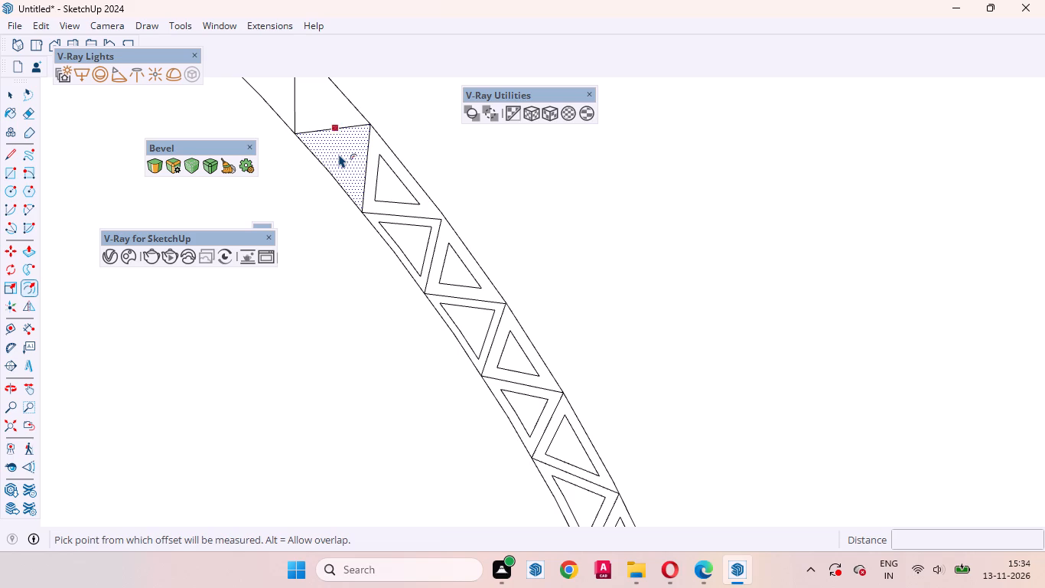
pyautogui.doubleClick(339, 154)
pyautogui.press('space')
# Offset the next plain outer-curve triangle up the band inward by the same distance.
pyautogui.click(323, 107)
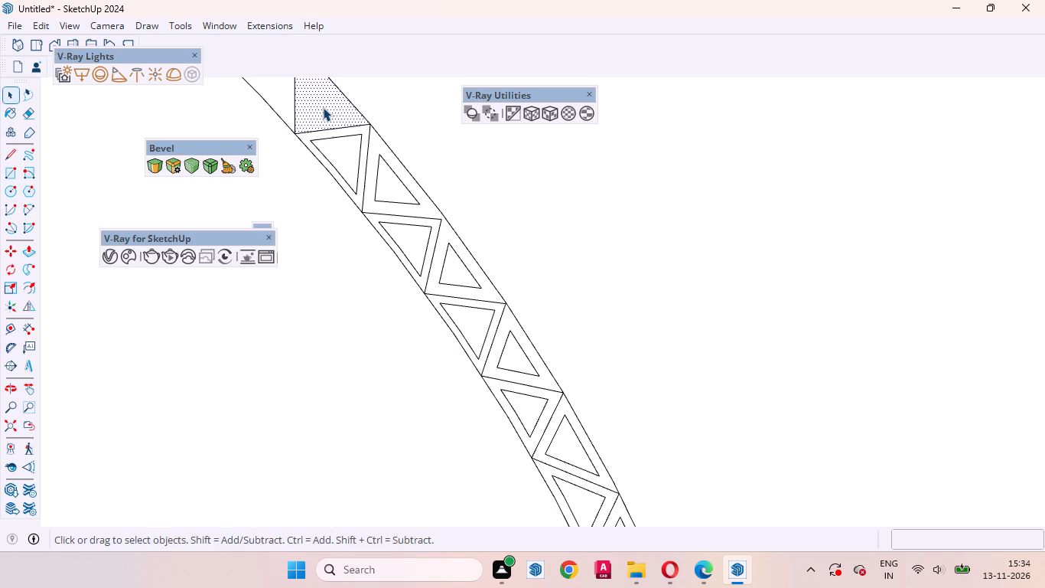
pyautogui.press('f')
pyautogui.doubleClick(316, 102)
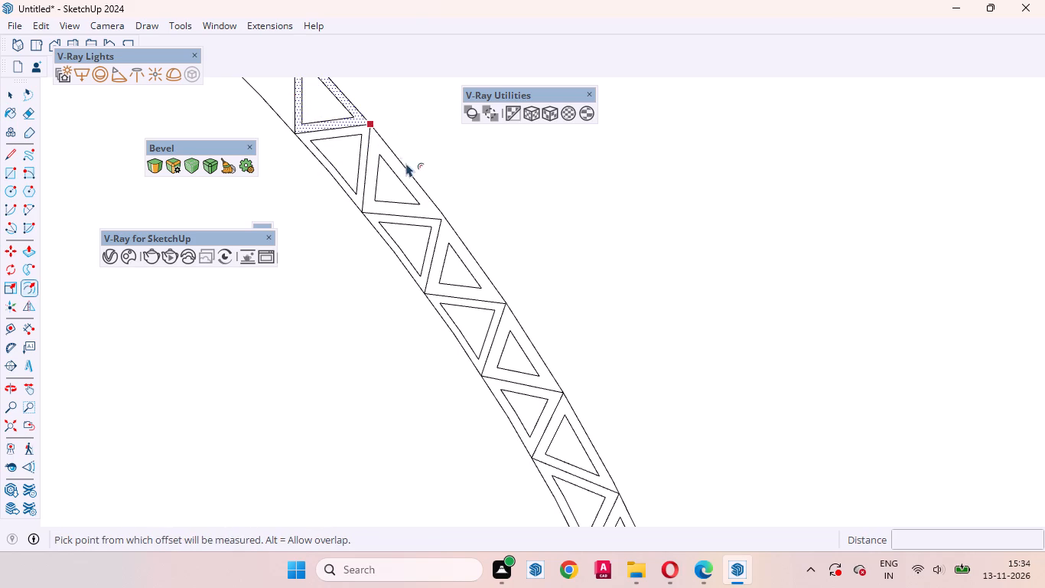
# Offset the next plain inner-curve triangle up the band inward by about 1/8".
pyautogui.press('space')
pyautogui.scroll(-12, 573, 383)
pyautogui.scroll(1, 438, 312)
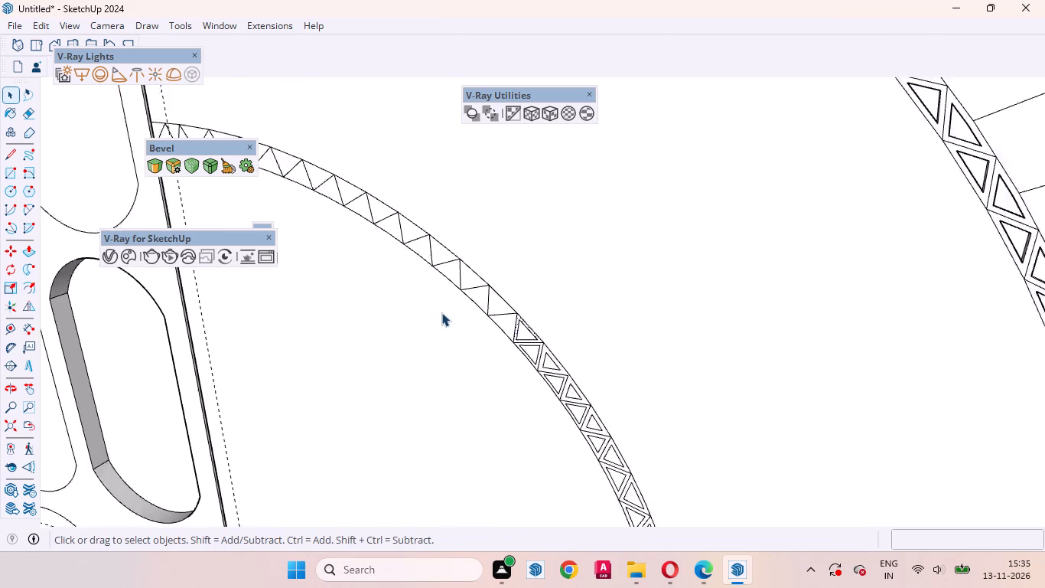
pyautogui.scroll(9, 441, 312)
pyautogui.click(536, 332)
pyautogui.press('f')
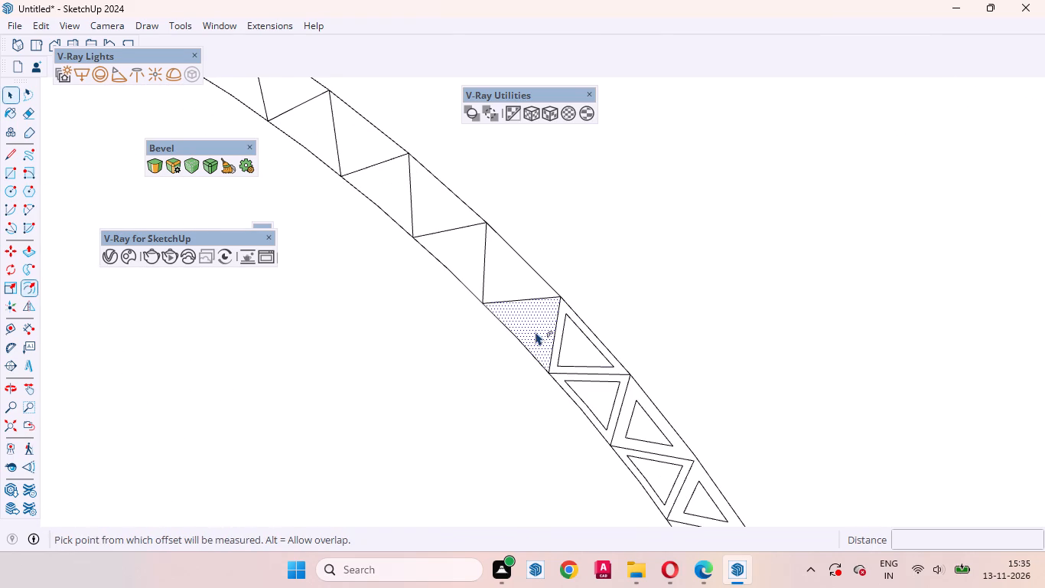
pyautogui.click(513, 328)
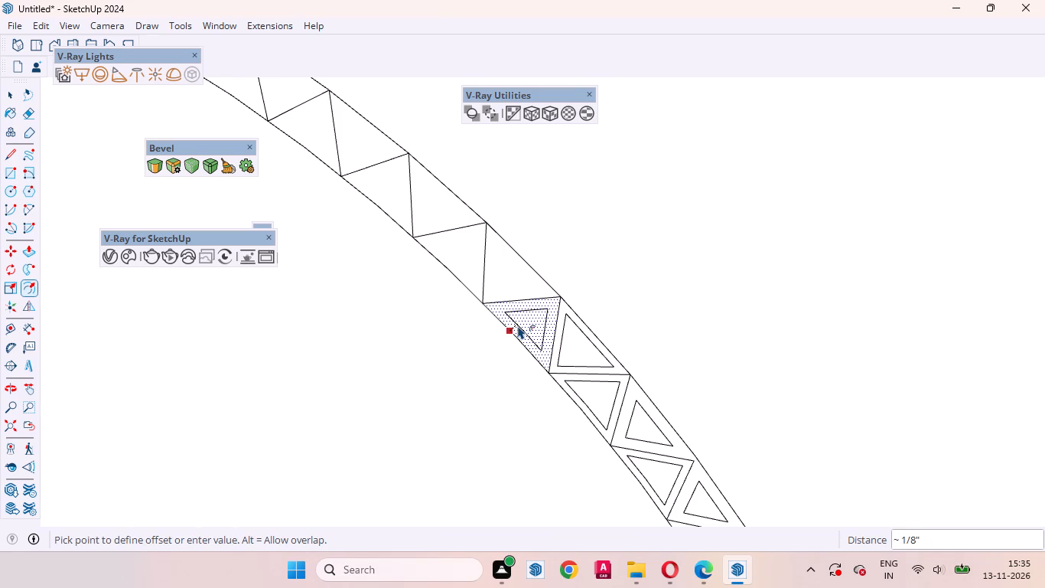
pyautogui.click(518, 325)
# Repeat the same inward offset on the next plain outer-curve triangle up the band.
pyautogui.press('space')
pyautogui.click(514, 281)
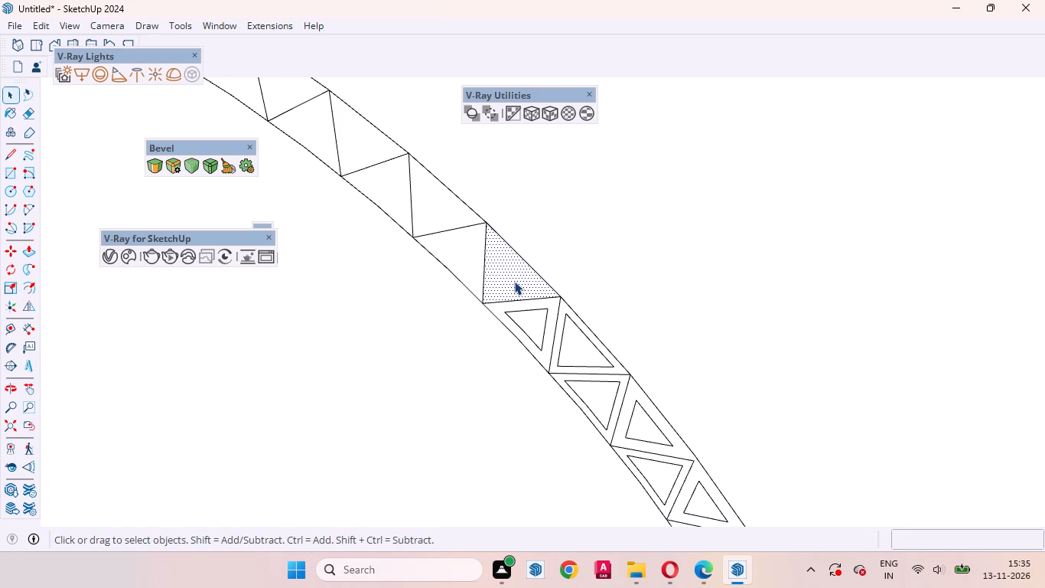
pyautogui.press('f')
pyautogui.doubleClick(496, 272)
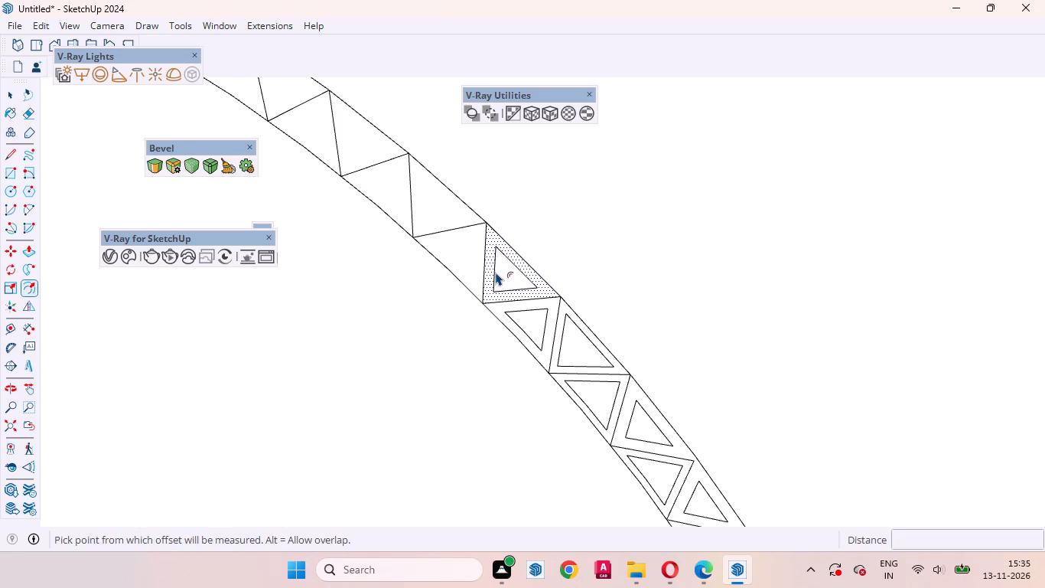
pyautogui.press('f')
pyautogui.press('space')
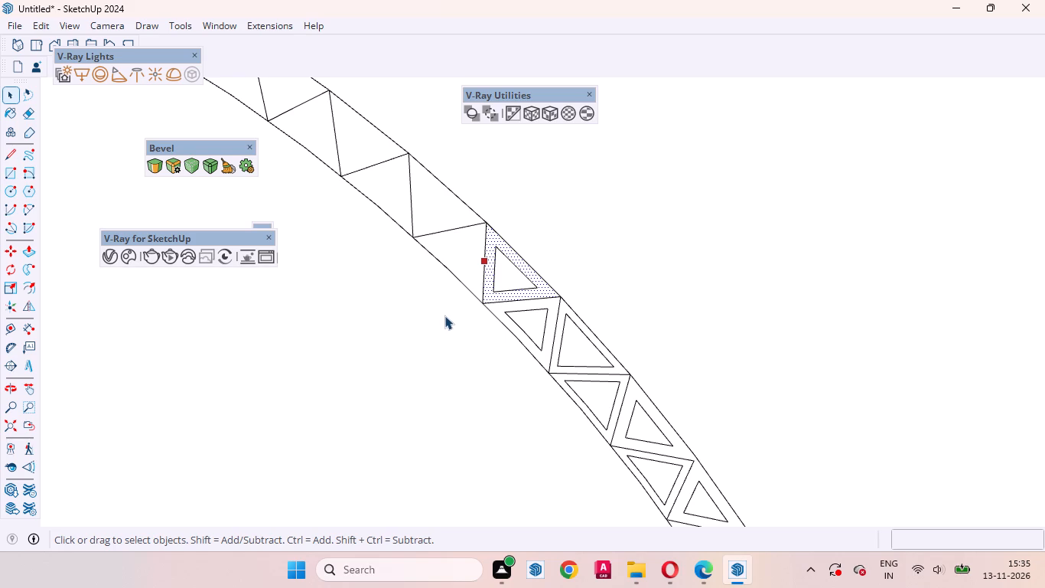
# Repeat the same inward offset on the next two plain triangles up the band, inner-curve one first and outer-curve one second.
pyautogui.press('space')
pyautogui.click(464, 262)
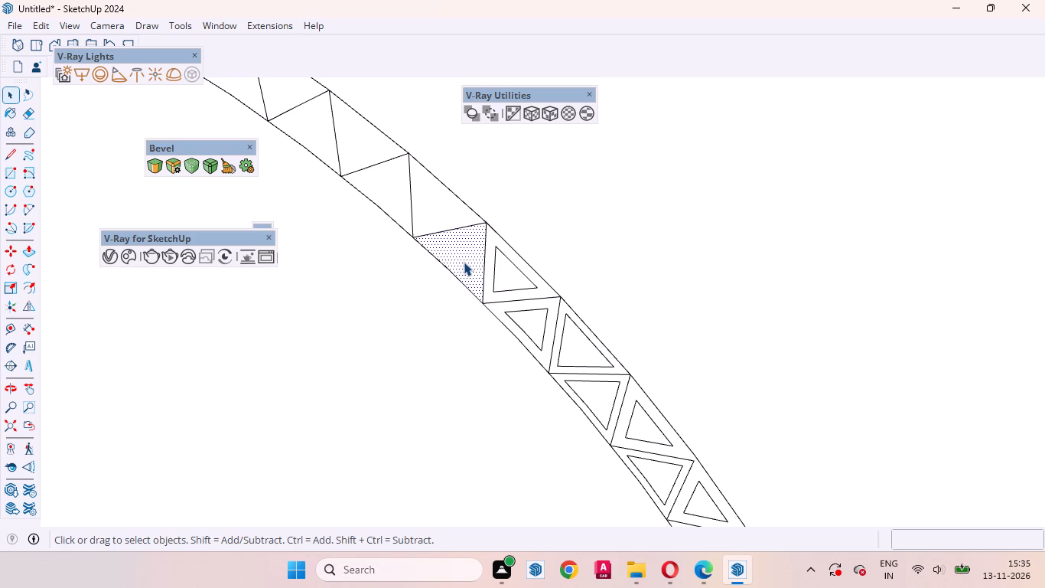
pyautogui.press('f')
pyautogui.doubleClick(454, 260)
pyautogui.press('space')
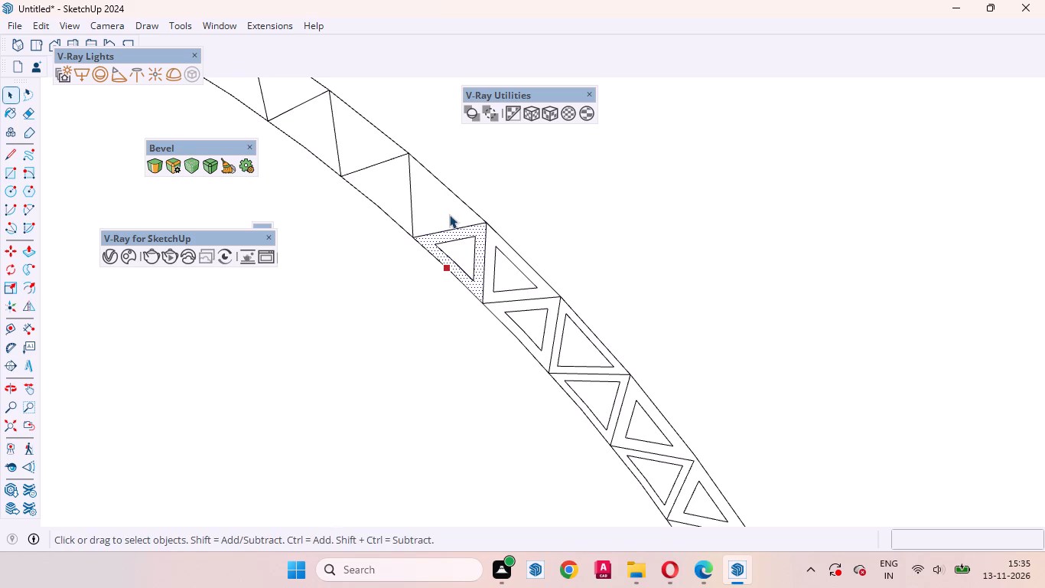
pyautogui.click(446, 211)
pyautogui.press('f')
pyautogui.doubleClick(425, 195)
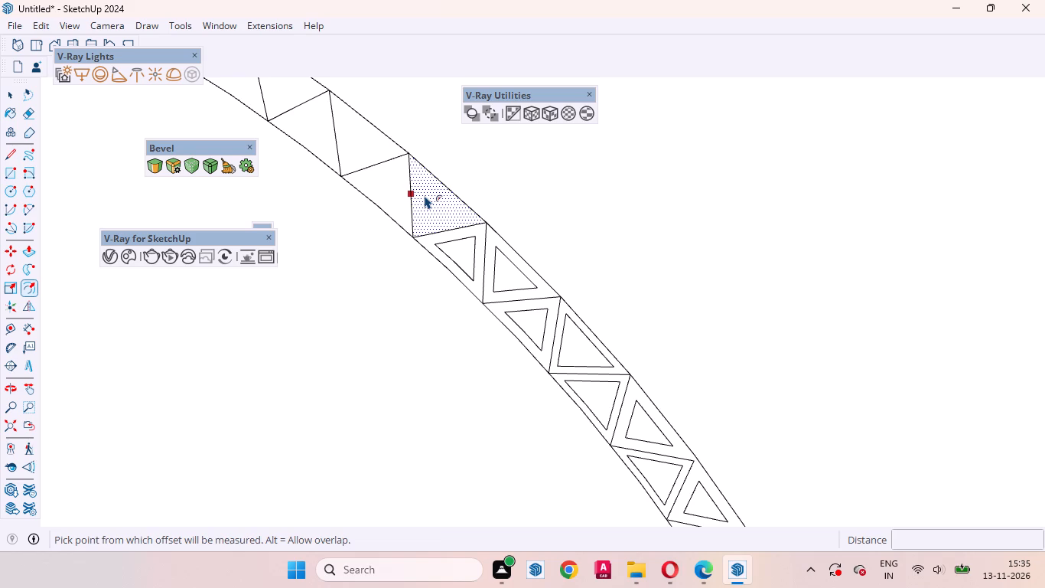
# Apply the same inward offset to the following plain inner-curve triangle and the outer-curve triangle above it.
pyautogui.press('space')
pyautogui.click(385, 200)
pyautogui.press('f')
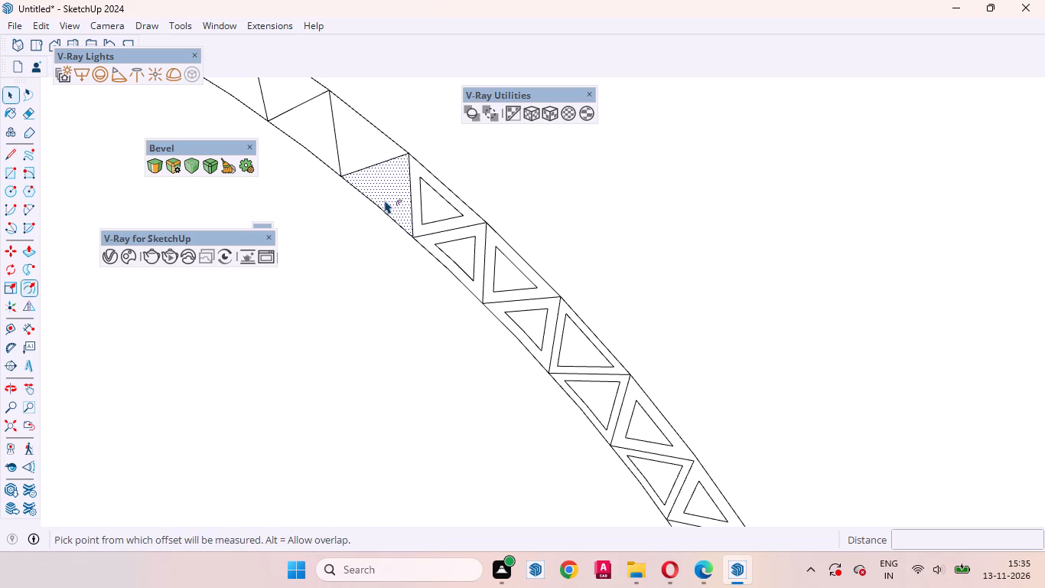
pyautogui.doubleClick(383, 191)
pyautogui.press('space')
pyautogui.click(359, 142)
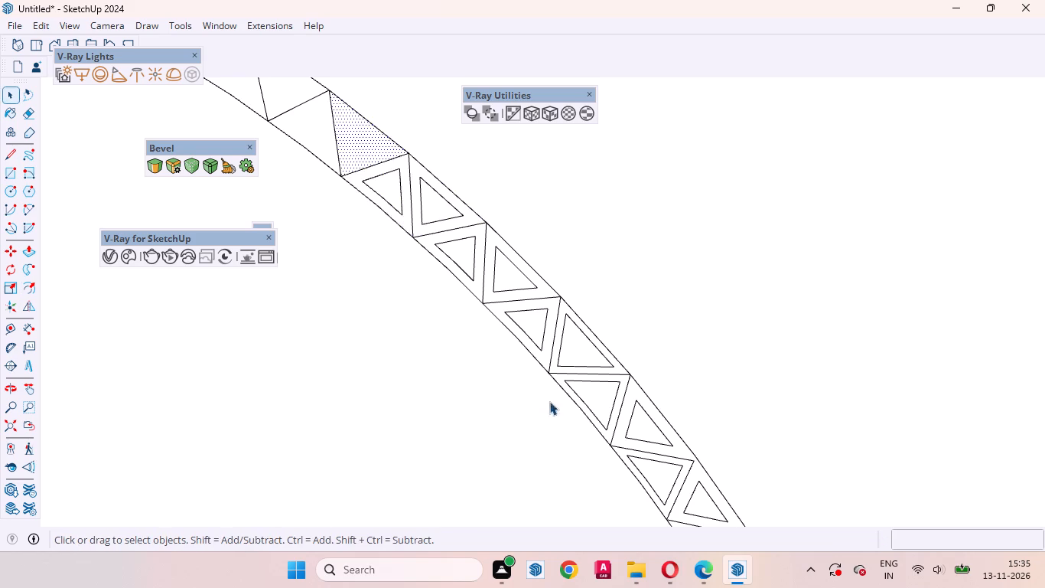
pyautogui.scroll(-7, 556, 421)
pyautogui.scroll(6, 457, 303)
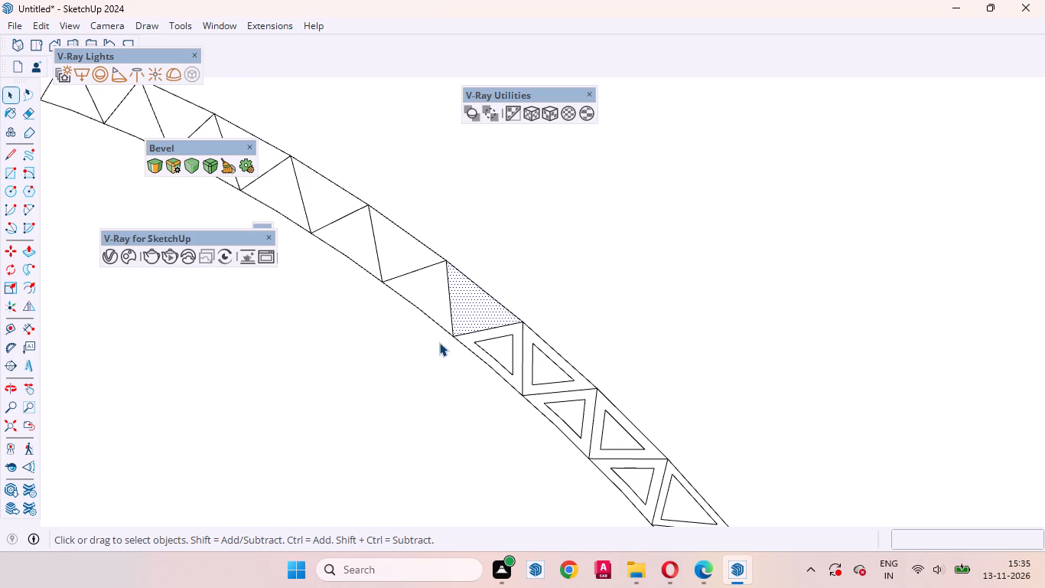
pyautogui.press('f')
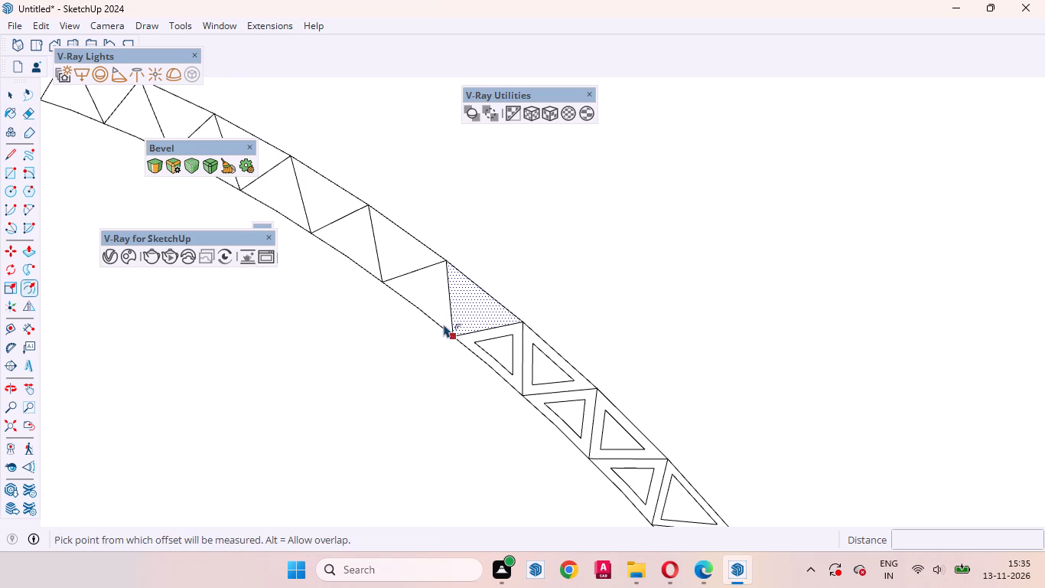
pyautogui.doubleClick(444, 298)
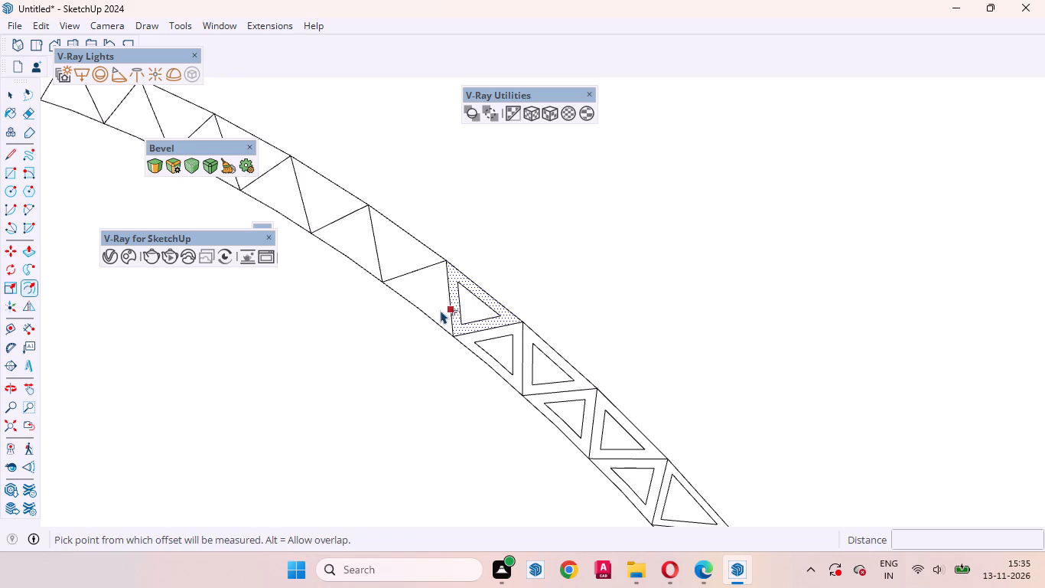
# Continue the same inward offset on the next pair of plain triangles up the band, inner-curve one first.
pyautogui.press('space')
pyautogui.click(431, 303)
pyautogui.press('f')
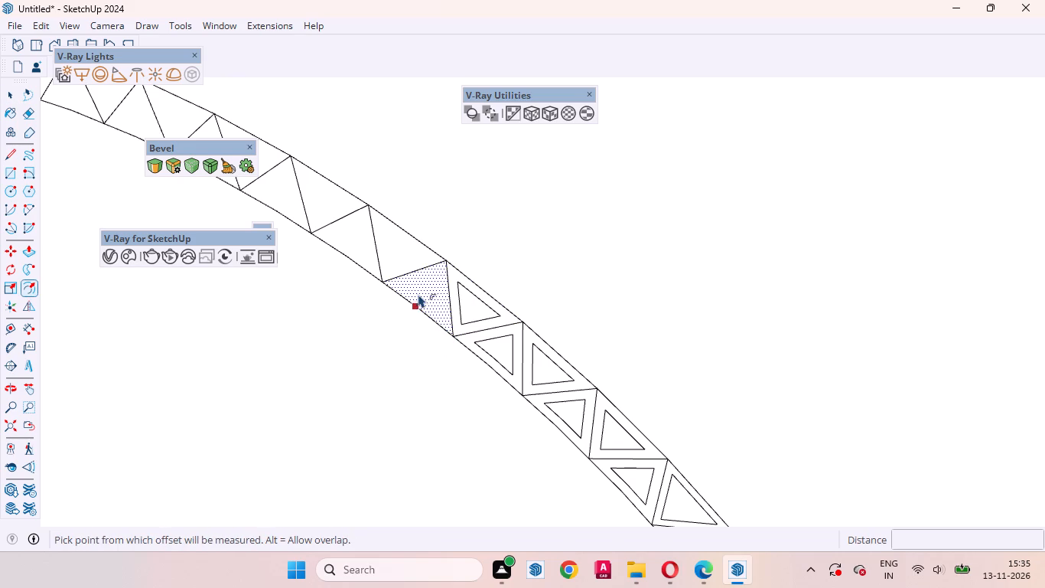
pyautogui.doubleClick(418, 293)
pyautogui.press('space')
pyautogui.click(396, 256)
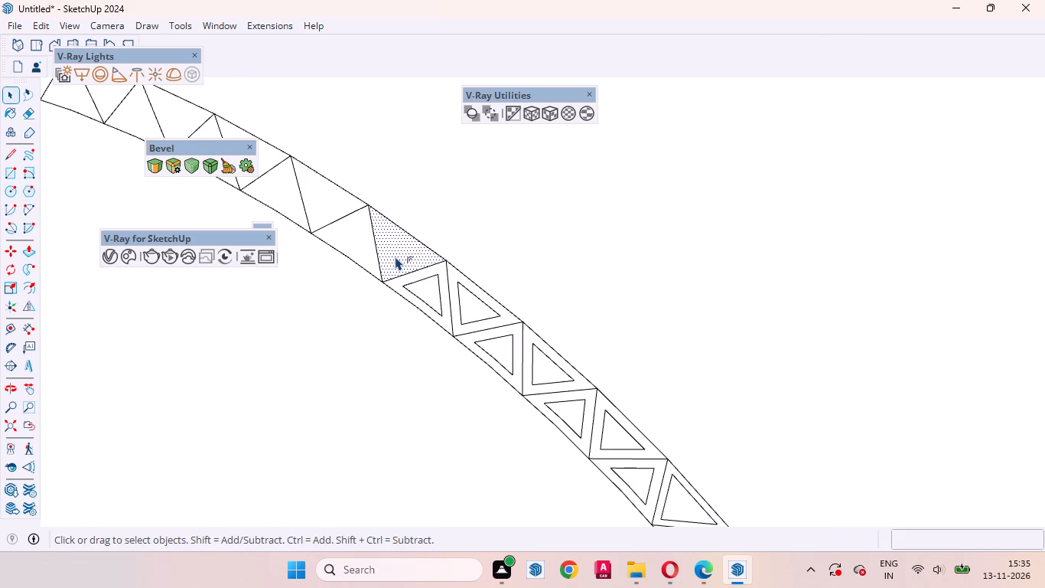
pyautogui.press('f')
pyautogui.doubleClick(389, 250)
# Offset the next plain inner-curve triangle up the band inward by about 1/16".
pyautogui.press('space')
pyautogui.click(355, 246)
pyautogui.scroll(-2, 640, 387)
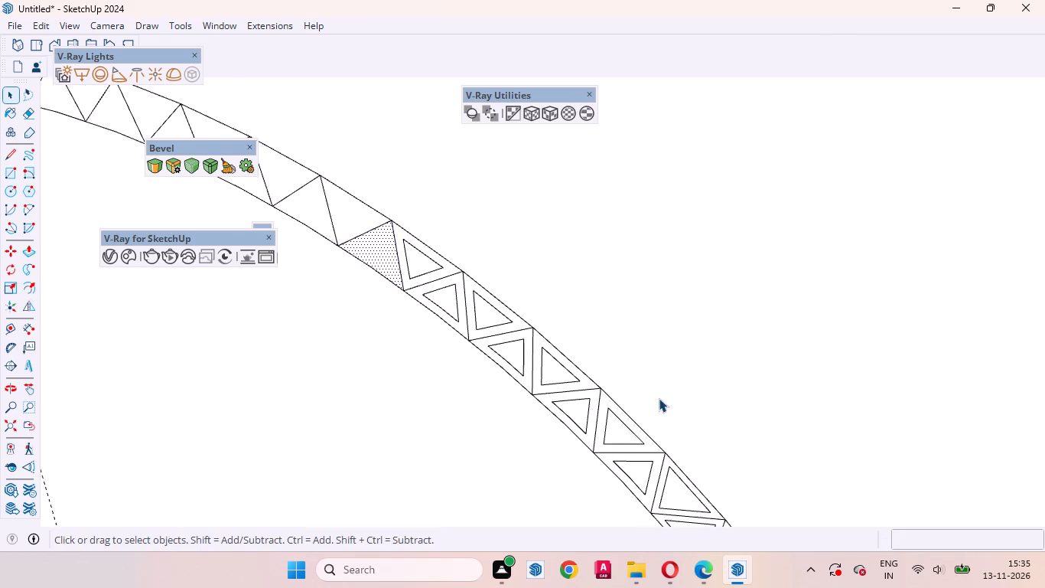
pyautogui.scroll(-7, 659, 398)
pyautogui.scroll(10, 464, 362)
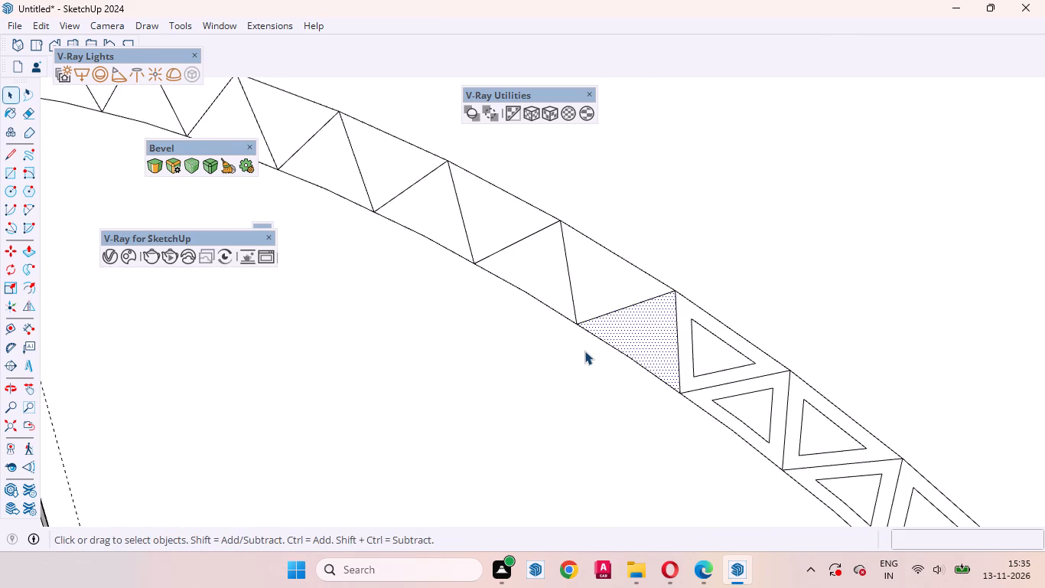
pyautogui.press('f')
pyautogui.click(602, 317)
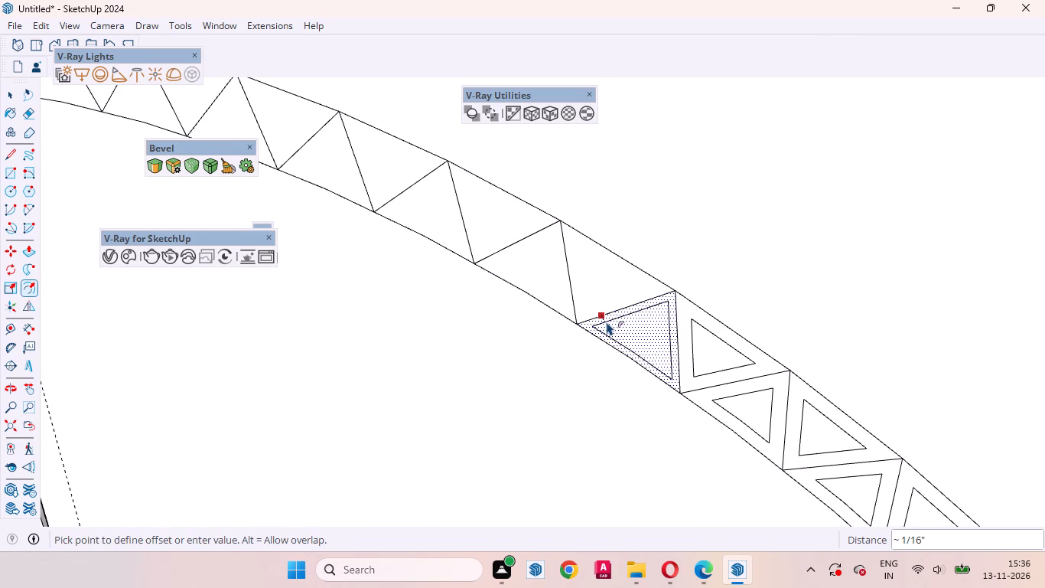
pyautogui.click(607, 323)
# Repeat that inward offset on the next two plain triangles up the band, outer-curve one first and inner-curve one second.
pyautogui.press('space')
pyautogui.click(594, 289)
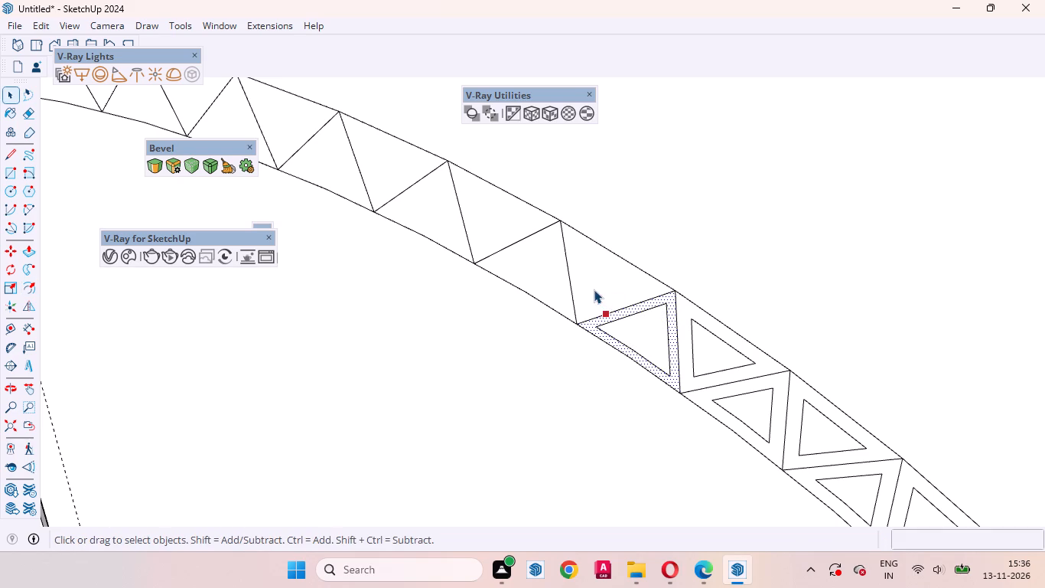
pyautogui.press('f')
pyautogui.doubleClick(579, 280)
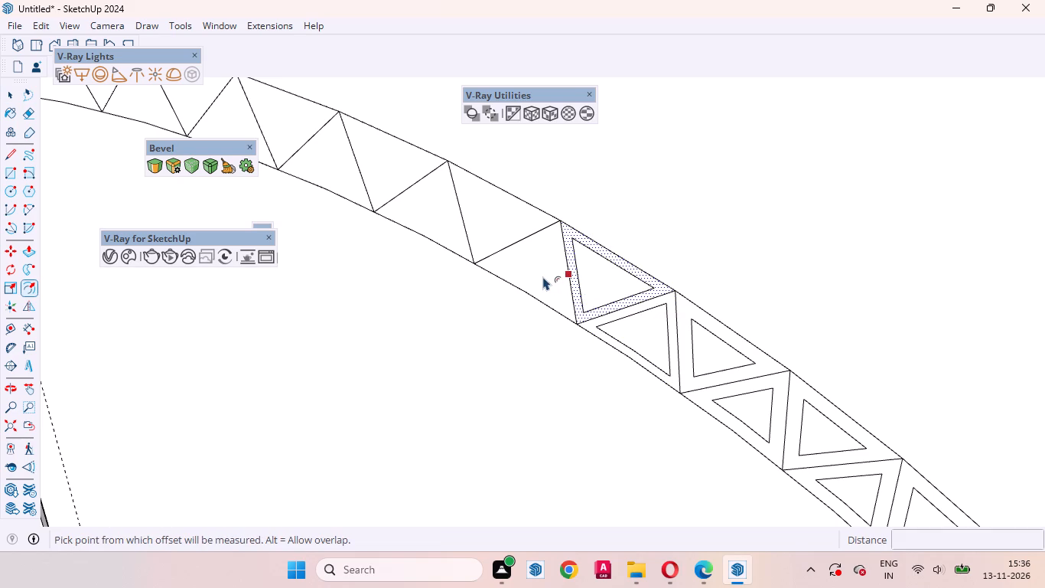
pyautogui.press('space')
pyautogui.click(539, 276)
pyautogui.press('f')
pyautogui.doubleClick(537, 273)
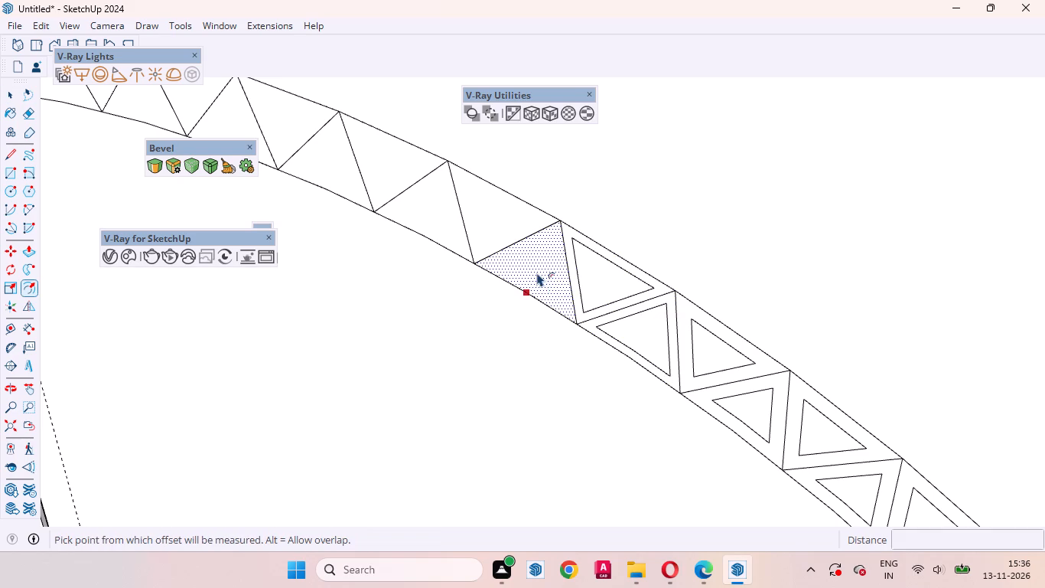
# Apply the same inward offset to the following plain outer-curve triangle and the inner-curve triangle beside it.
pyautogui.press('space')
pyautogui.click(501, 225)
pyautogui.press('f')
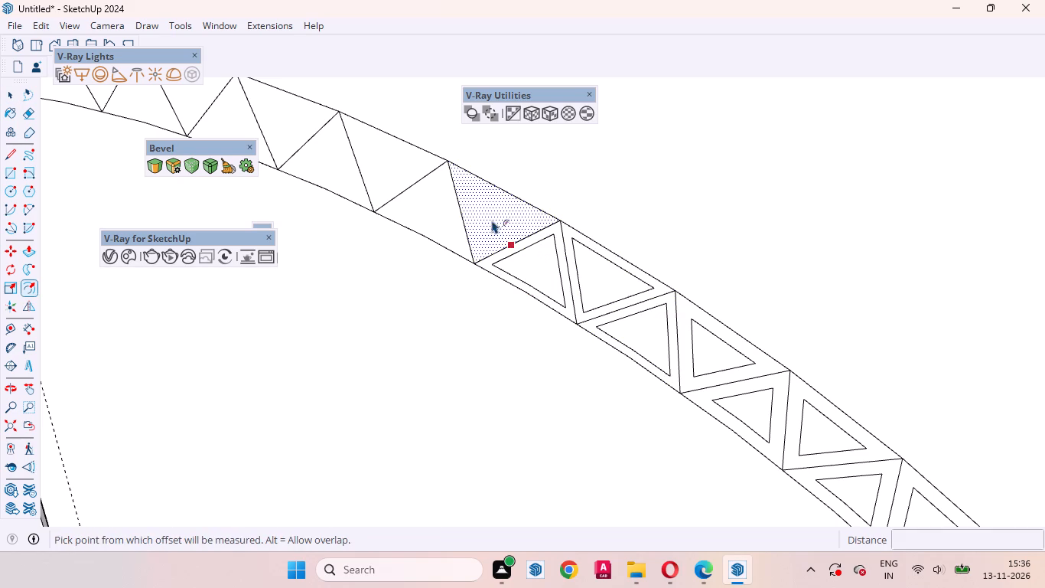
pyautogui.doubleClick(490, 220)
pyautogui.press('space')
pyautogui.click(439, 220)
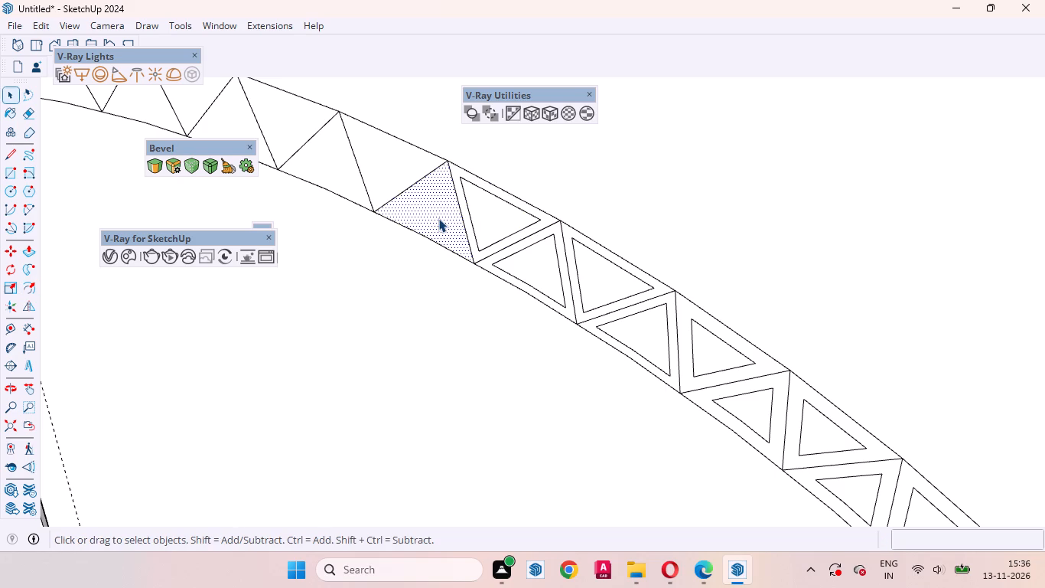
pyautogui.press('f')
pyautogui.doubleClick(435, 211)
# Offset the next plain outer-curve triangle up the band inward by about 1/8".
pyautogui.press('space')
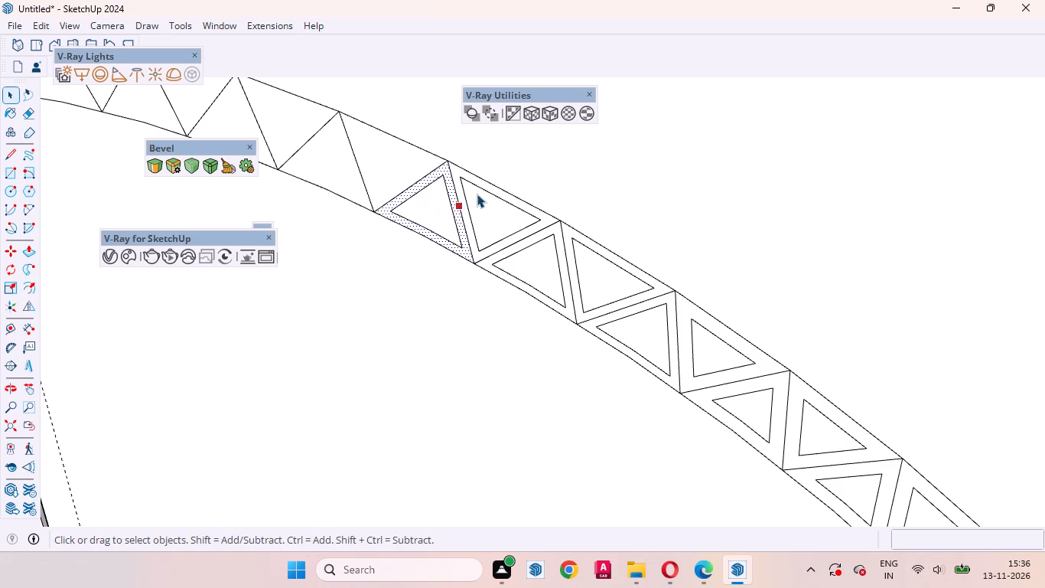
pyautogui.scroll(-12, 478, 234)
pyautogui.scroll(1, 431, 294)
pyautogui.scroll(-5, 431, 294)
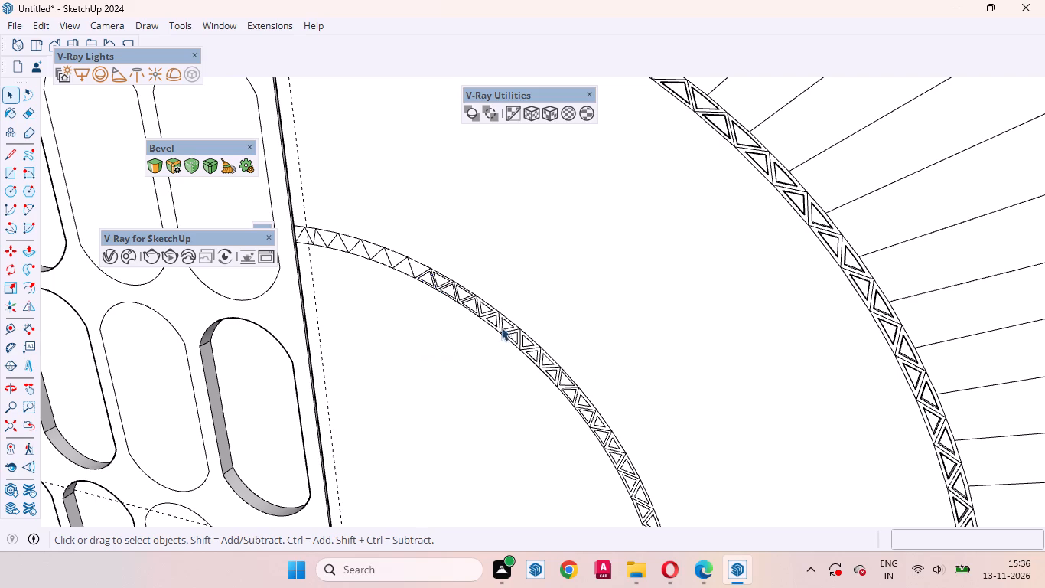
pyautogui.scroll(-3, 679, 377)
pyautogui.scroll(14, 353, 289)
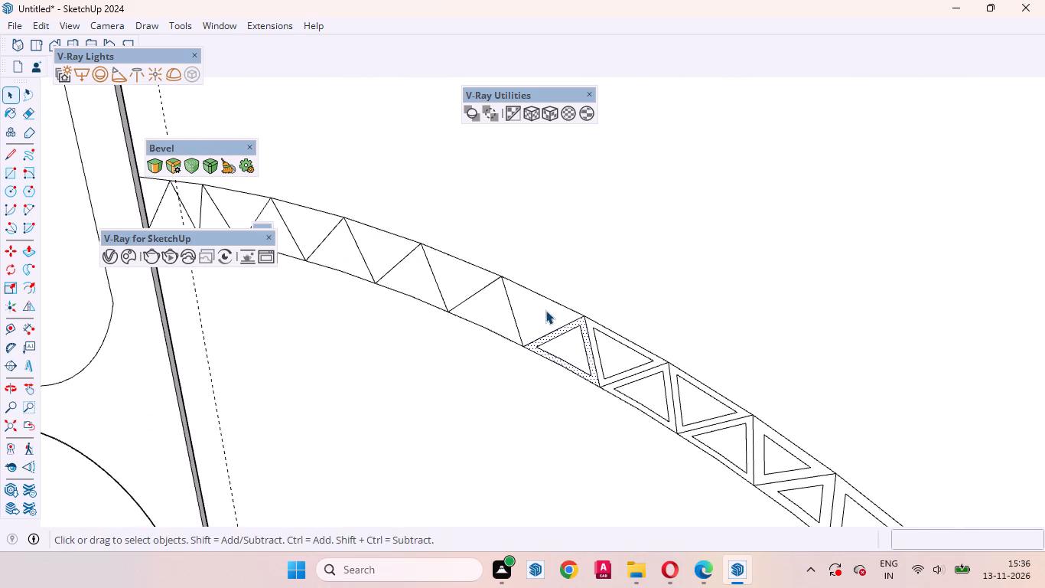
pyautogui.click(545, 310)
pyautogui.scroll(7, 546, 312)
pyautogui.press('f')
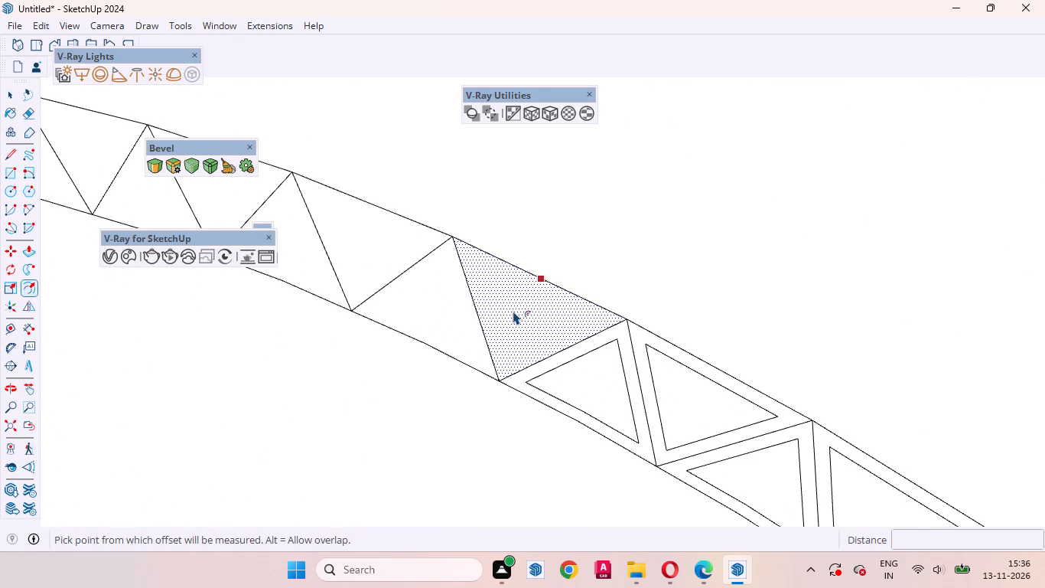
pyautogui.click(501, 310)
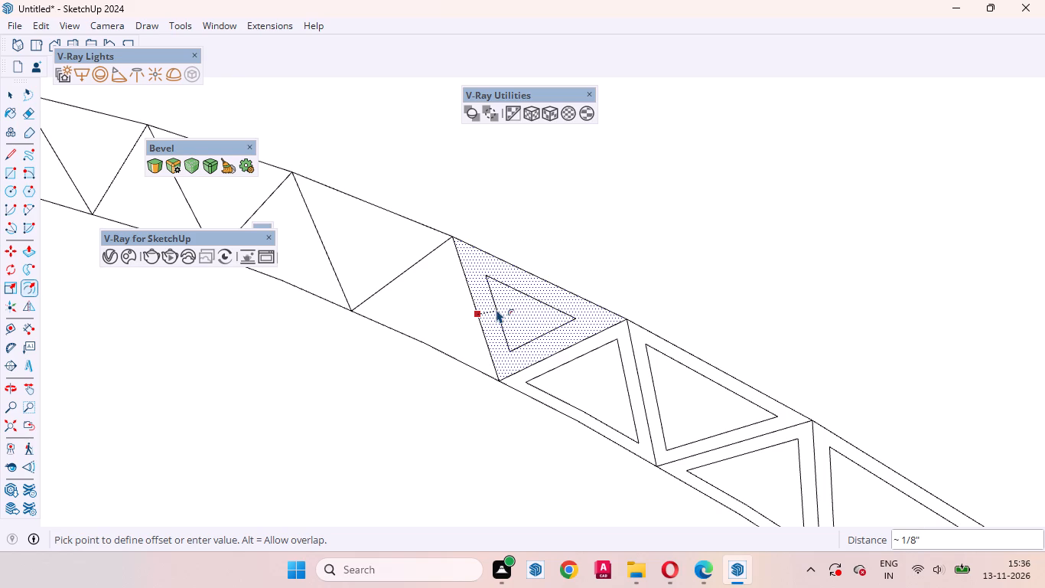
pyautogui.click(496, 309)
# Repeat that inward offset on the next two plain triangles up the band, inner-curve one first and outer-curve one second.
pyautogui.press('space')
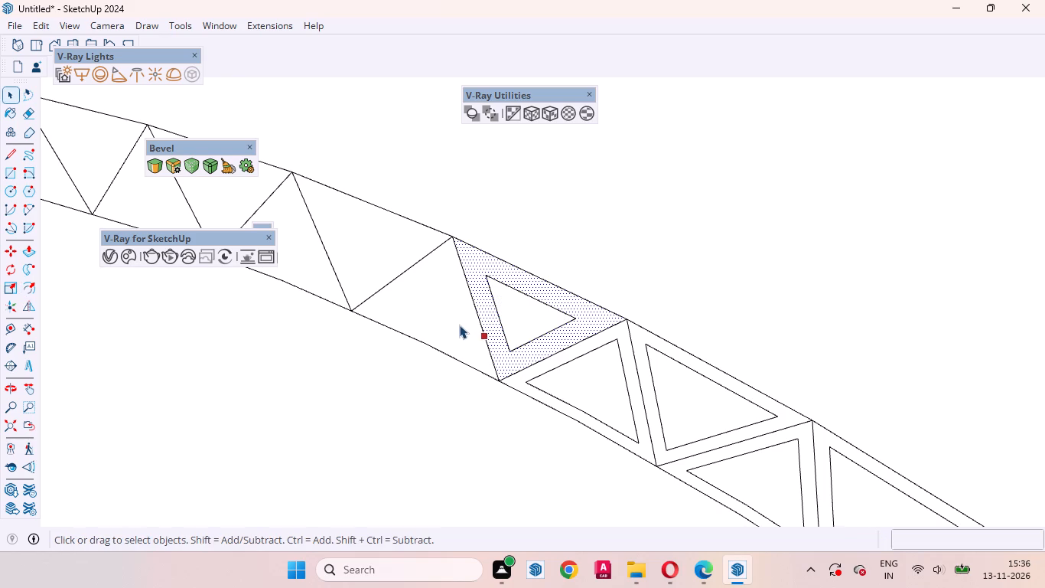
pyautogui.click(459, 325)
pyautogui.press('f')
pyautogui.doubleClick(389, 284)
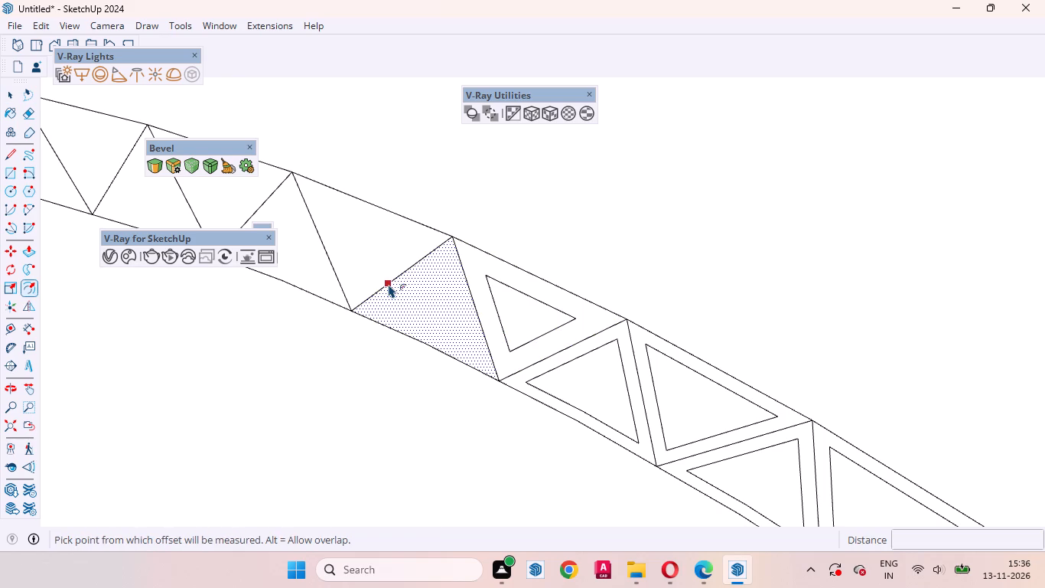
pyautogui.press('space')
pyautogui.click(354, 250)
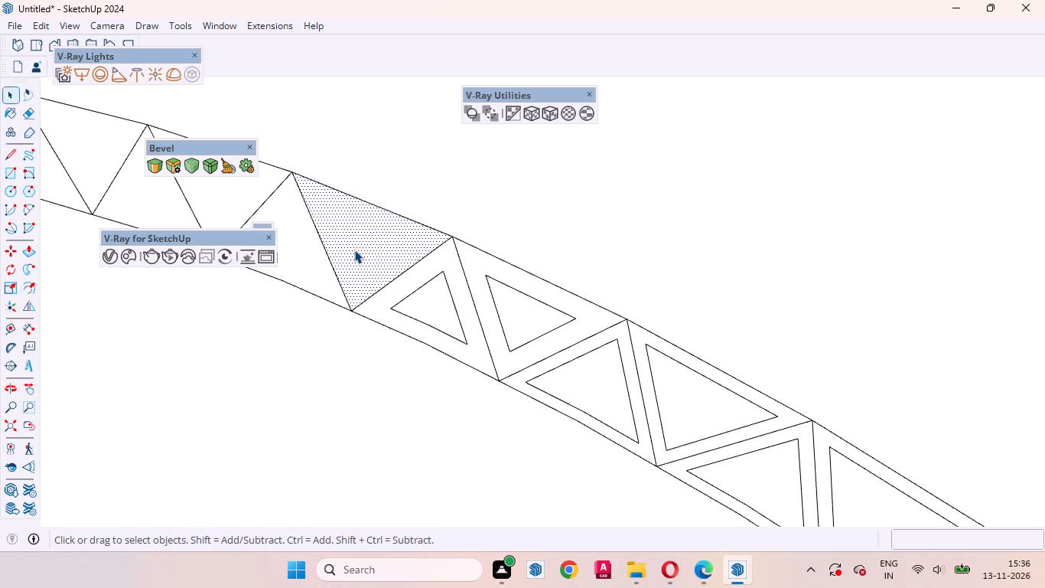
pyautogui.press('f')
pyautogui.doubleClick(330, 245)
# Repeat the inward offset on the next two plain triangles up the band, inner-curve one first and outer-curve one second.
pyautogui.scroll(-6, 523, 241)
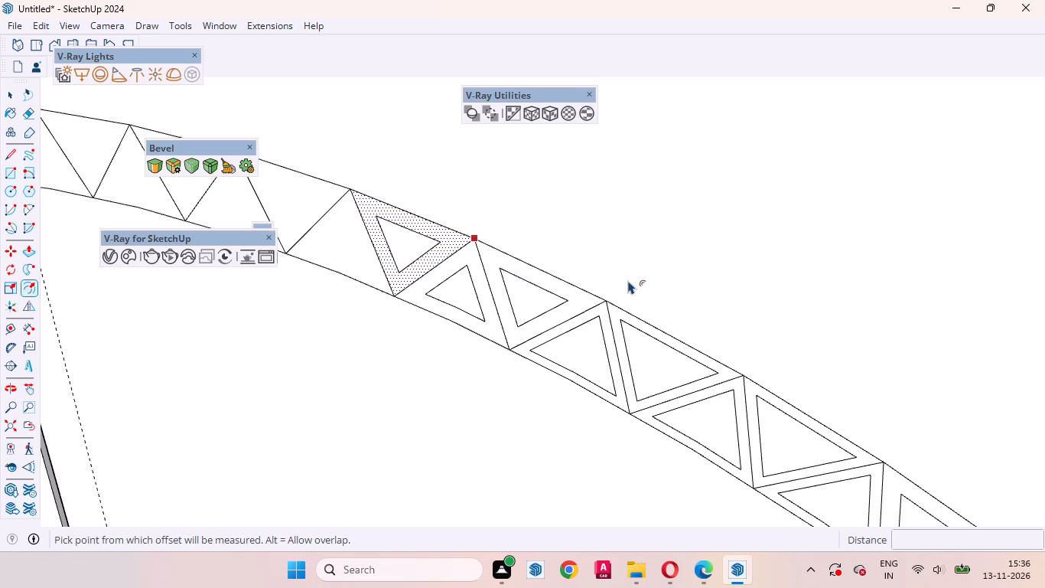
pyautogui.scroll(-4, 628, 280)
pyautogui.press('space')
pyautogui.click(454, 265)
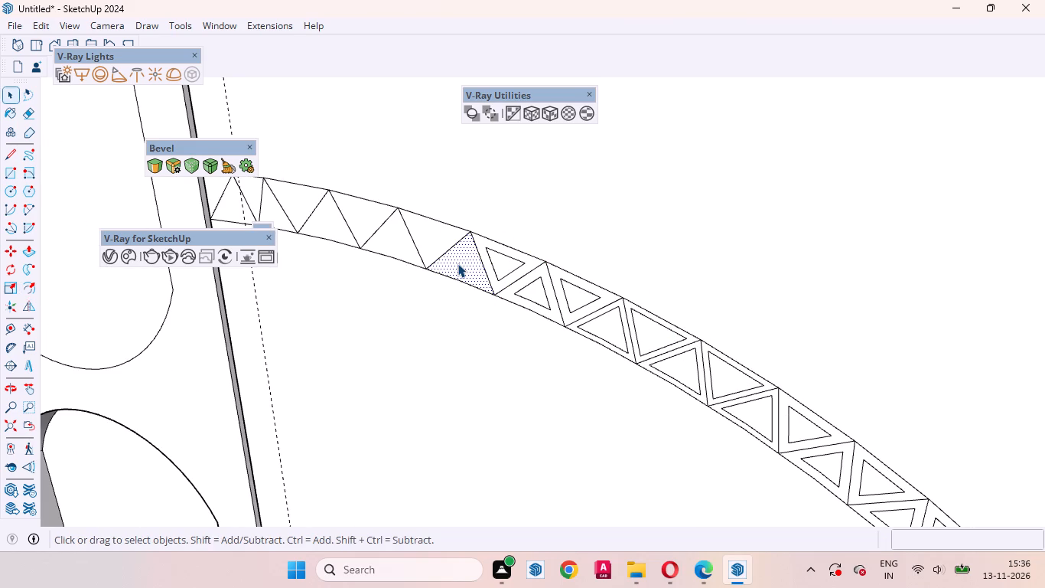
pyautogui.press('f')
pyautogui.doubleClick(452, 259)
pyautogui.press('space')
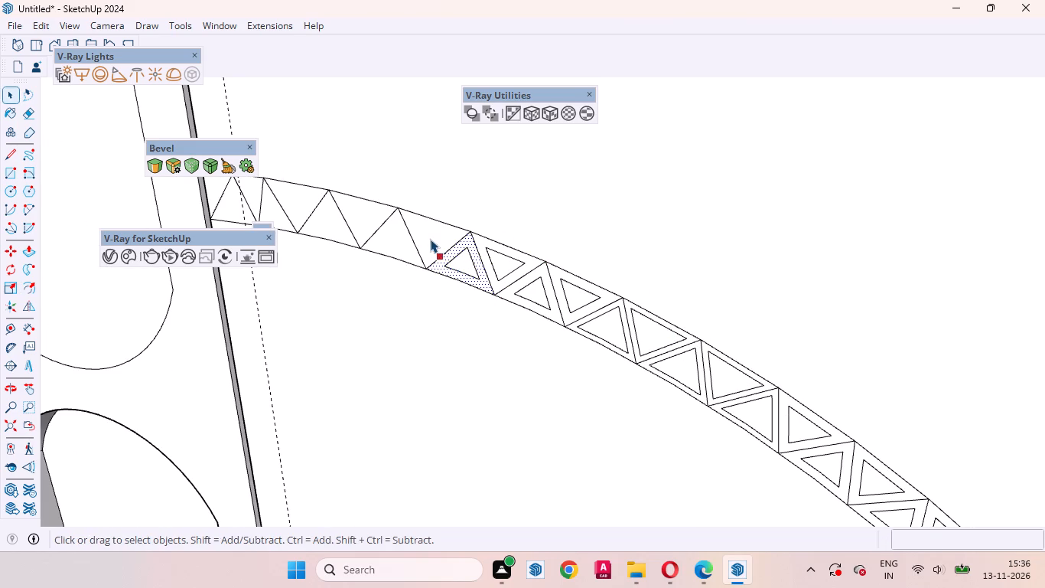
pyautogui.click(430, 239)
pyautogui.press('f')
pyautogui.doubleClick(420, 237)
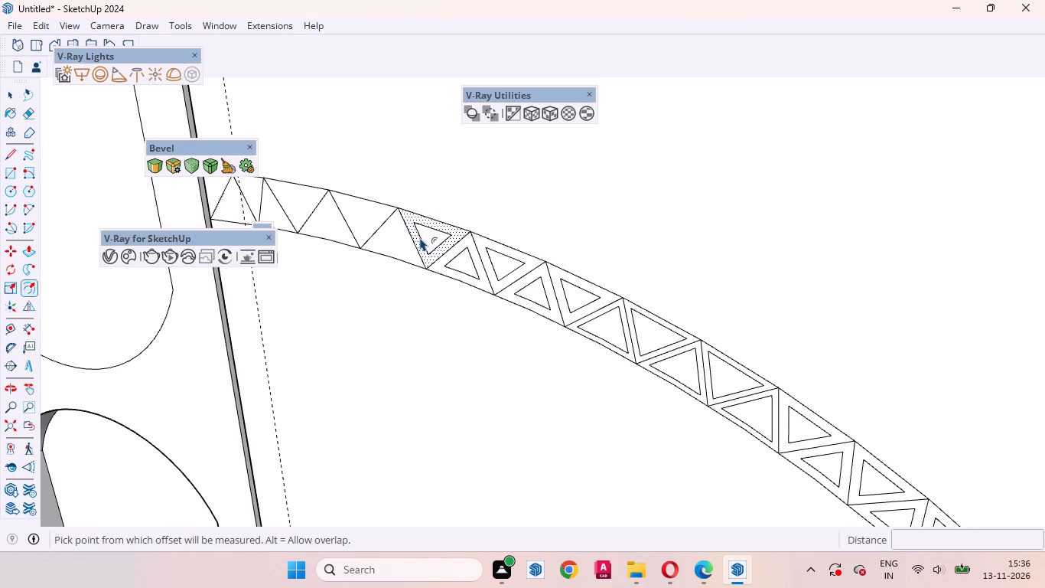
# Apply the same inward offset to the following plain inner-curve triangle and the outer-curve triangle beside it.
pyautogui.press('space')
pyautogui.click(397, 243)
pyautogui.press('f')
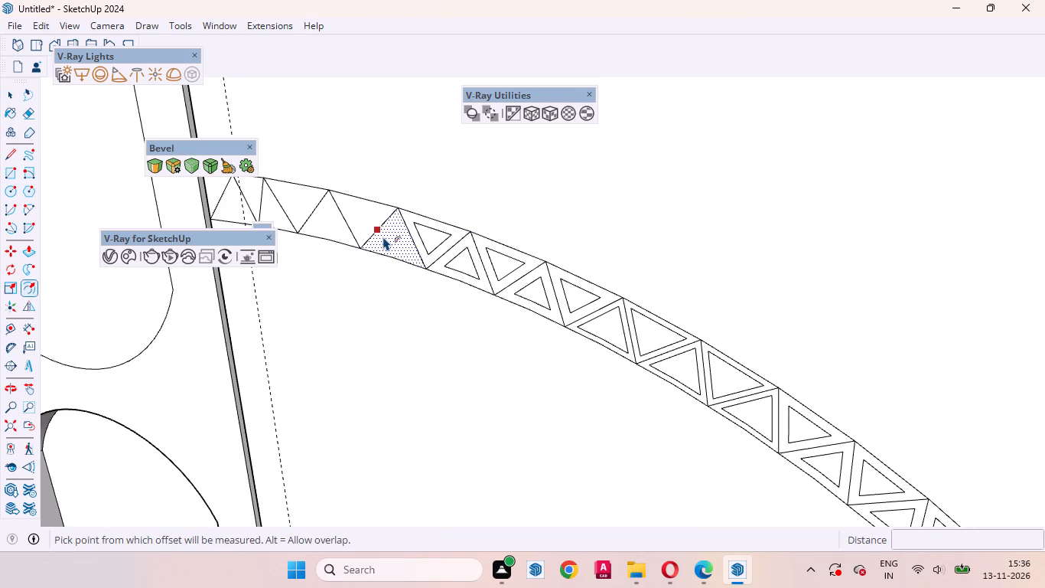
pyautogui.doubleClick(383, 237)
pyautogui.press('space')
pyautogui.click(356, 211)
pyautogui.press('f')
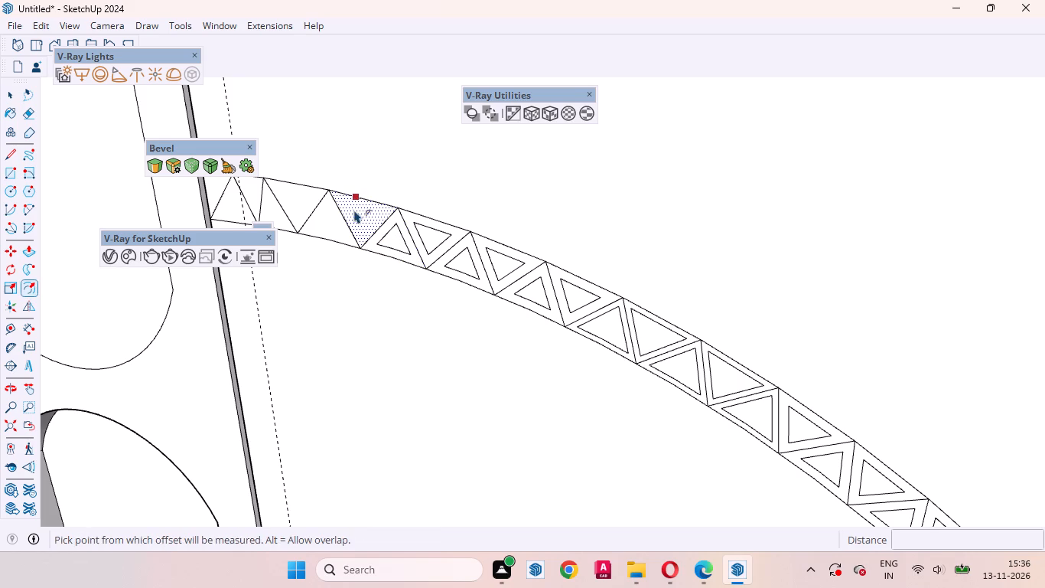
pyautogui.doubleClick(352, 209)
# Offset the next plain inner-curve triangle and its neighbouring outer-curve triangle inward by the same distance.
pyautogui.press('space')
pyautogui.click(329, 217)
pyautogui.scroll(-1, 660, 313)
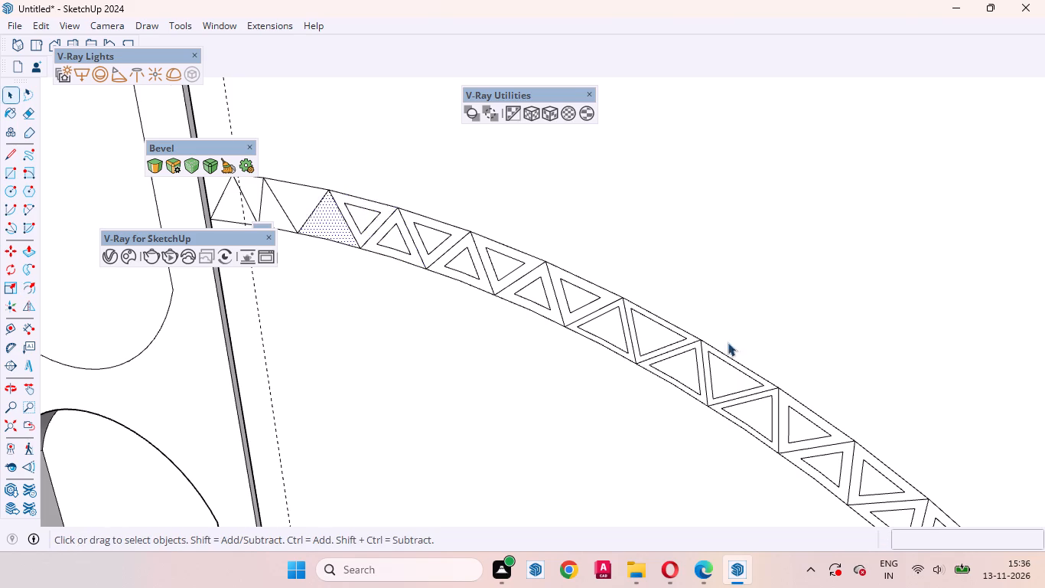
pyautogui.scroll(-2, 728, 342)
pyautogui.scroll(6, 422, 260)
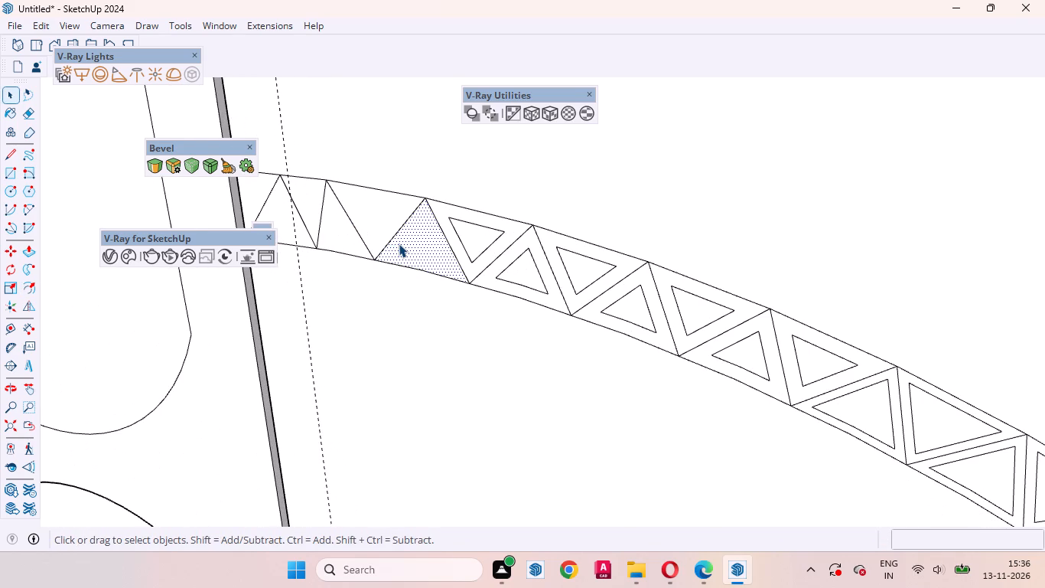
pyautogui.press('f')
pyautogui.doubleClick(396, 239)
pyautogui.press('space')
pyautogui.click(373, 216)
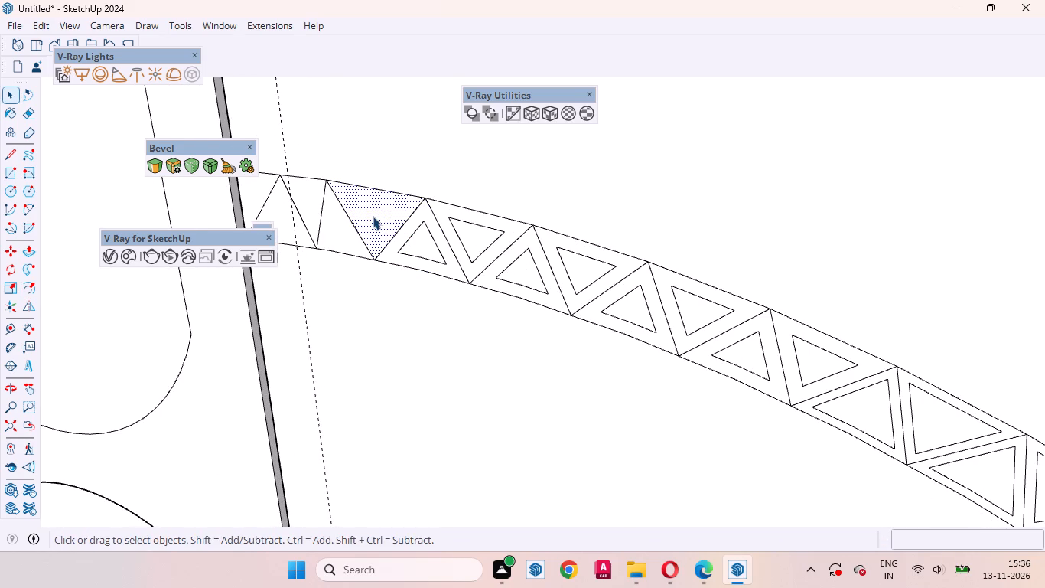
pyautogui.press('f')
pyautogui.doubleClick(353, 213)
# Repeat the inward offset on the two narrow triangles near the dashed guide, inner-curve one first and outer-curve one second.
pyautogui.press('space')
pyautogui.click(345, 227)
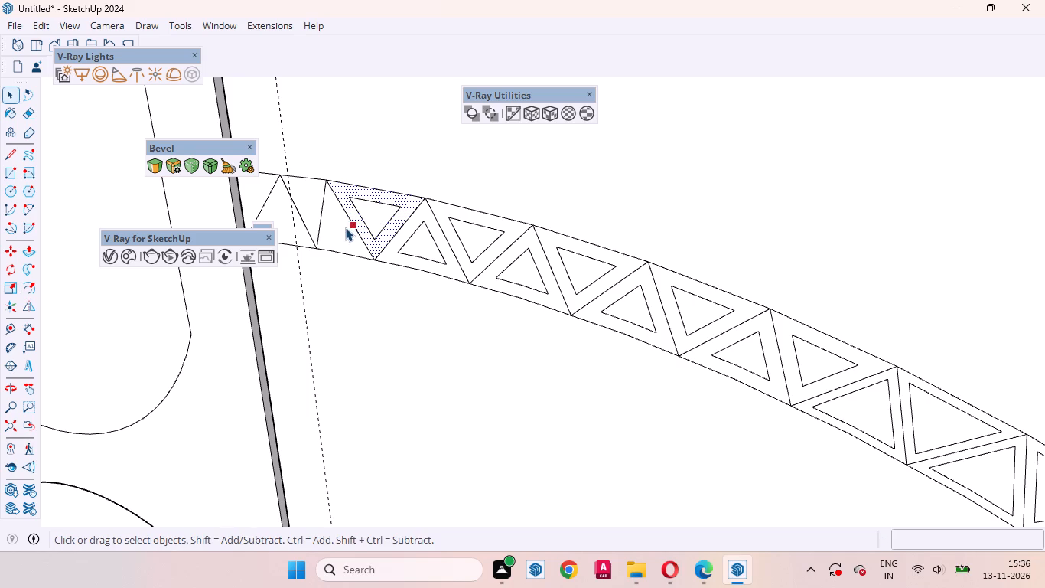
pyautogui.press('f')
pyautogui.doubleClick(334, 226)
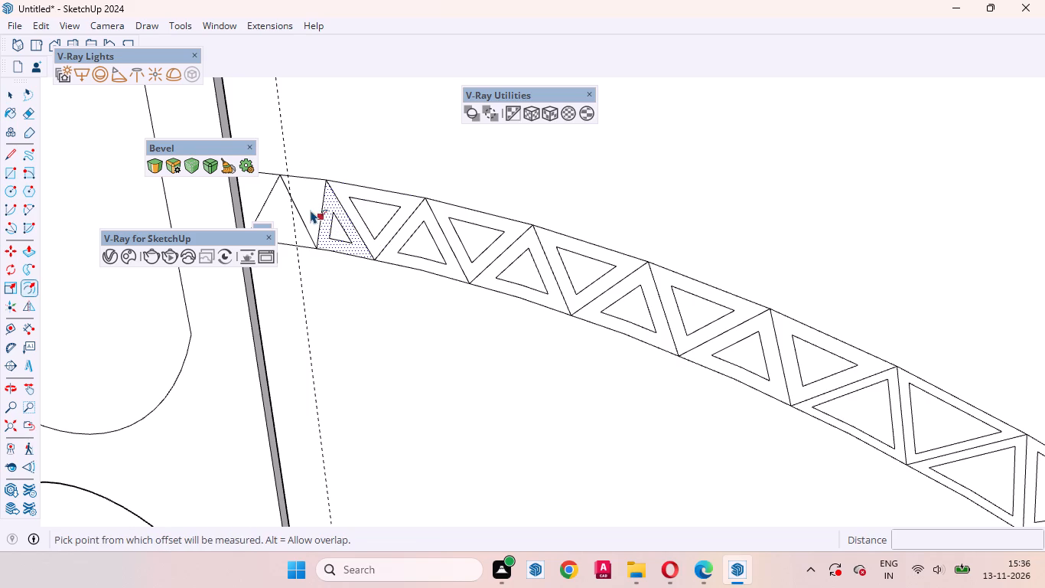
pyautogui.press('space')
pyautogui.click(306, 199)
pyautogui.press('f')
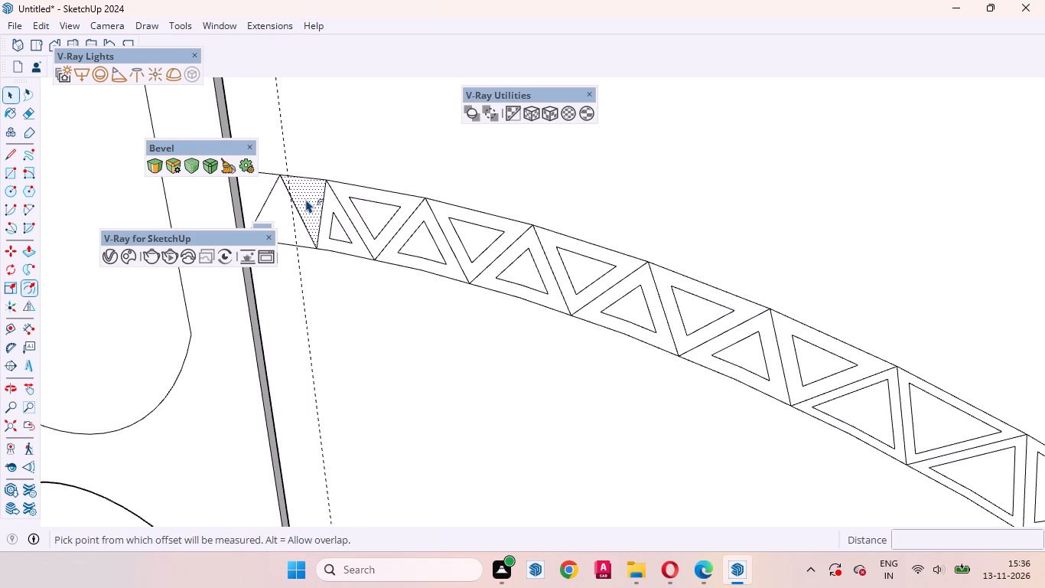
pyautogui.doubleClick(306, 199)
# Offset the band's last two plain triangles inward, the partial one against the upright edge first and its inner-curve neighbour second.
pyautogui.scroll(-6, 608, 294)
pyautogui.press('space')
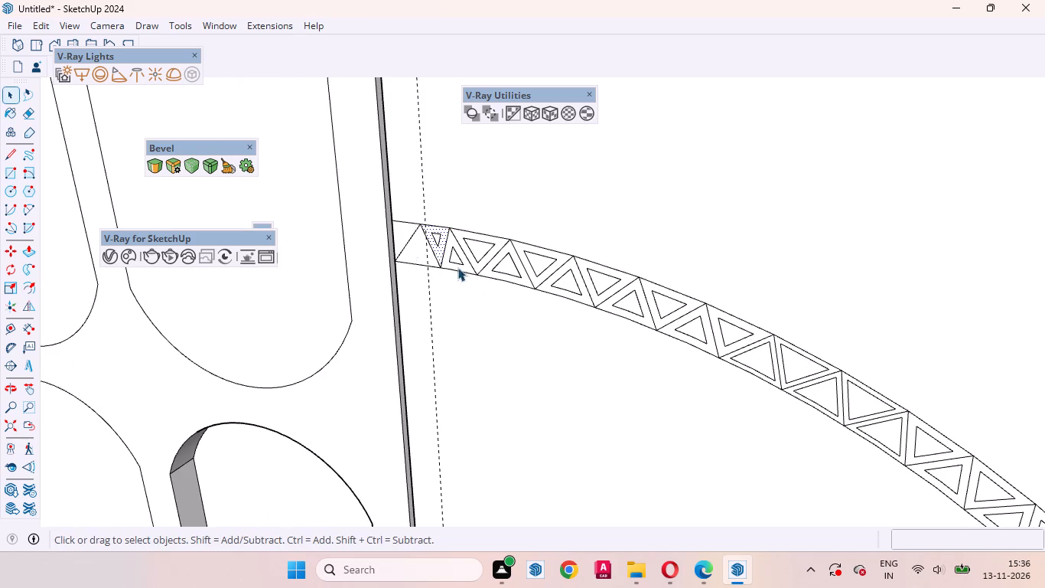
pyautogui.scroll(6, 374, 239)
pyautogui.click(416, 230)
pyautogui.press('f')
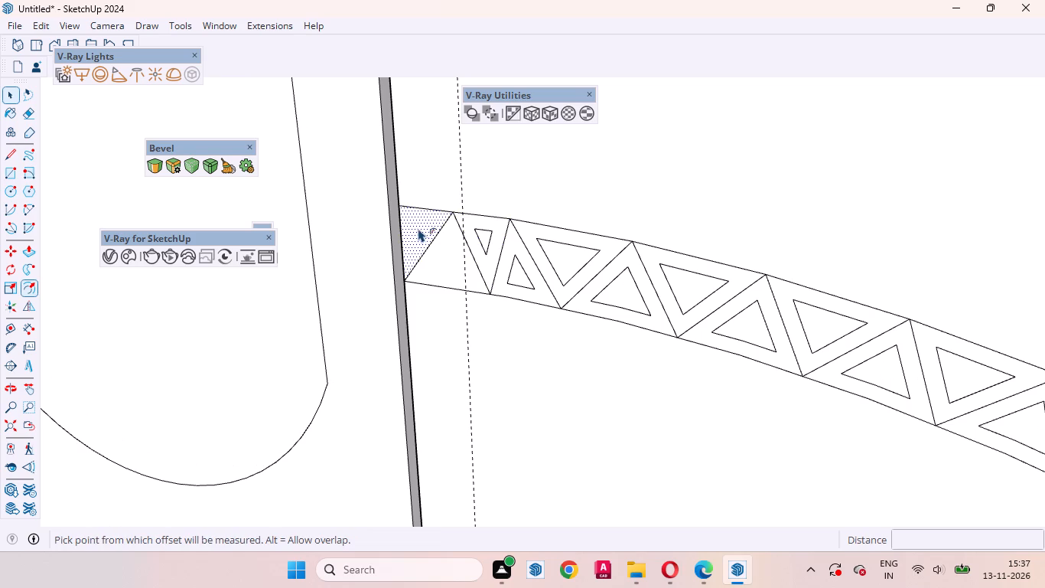
pyautogui.doubleClick(418, 228)
pyautogui.press('space')
pyautogui.click(440, 260)
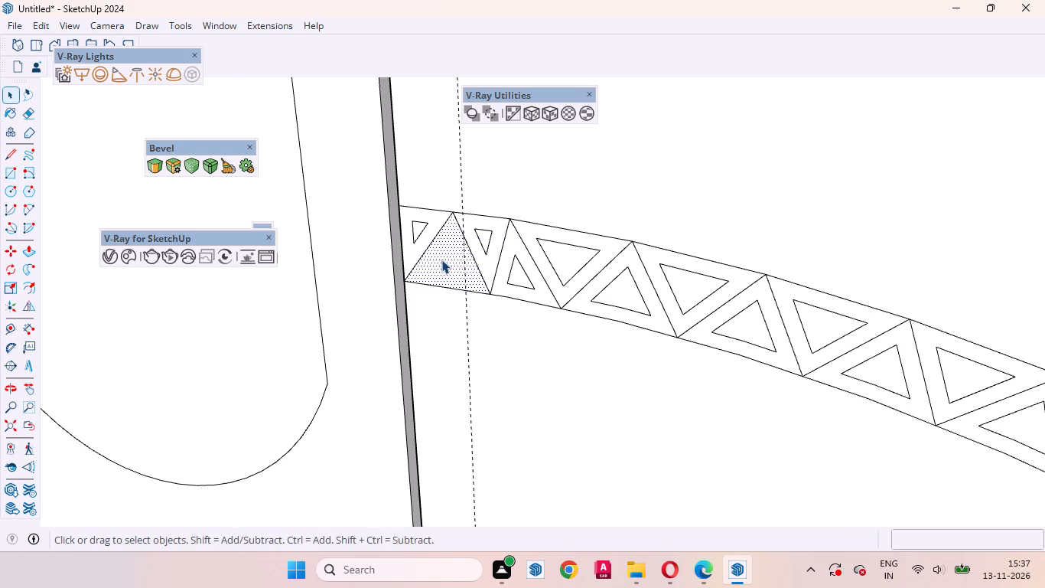
pyautogui.press('f')
pyautogui.doubleClick(437, 252)
pyautogui.press('space')
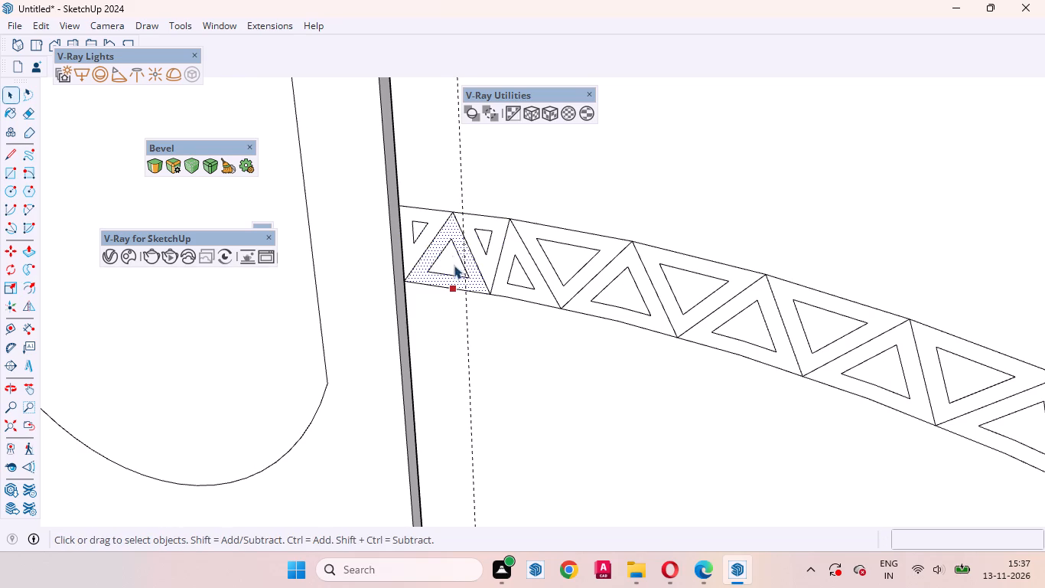
# Recess the inset face of the inner-curve triangle nearest the upright by 4 mm with Push/Pull.
pyautogui.scroll(6, 448, 251)
pyautogui.click(454, 266)
pyautogui.press('p')
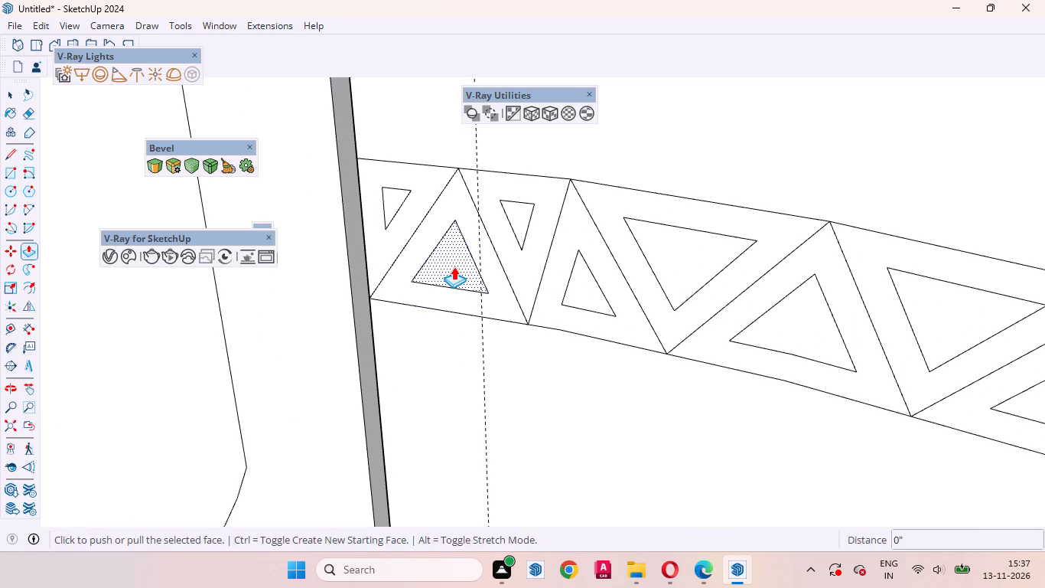
pyautogui.click(454, 266)
pyautogui.write('4mm')
pyautogui.press('Return')
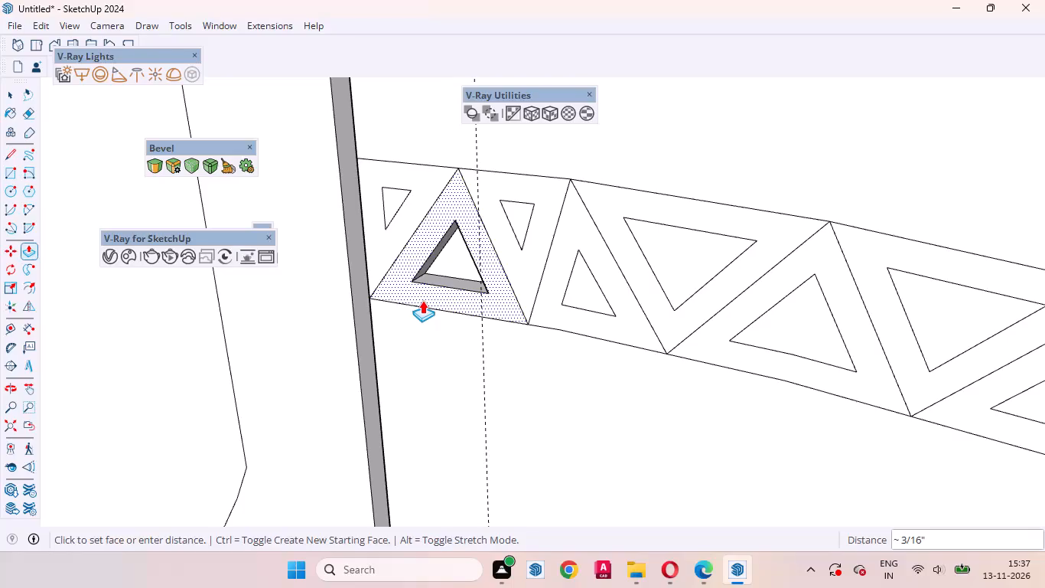
# Repeat the 4 mm recess on the corner triangle at the upright and the next three inset triangles down the band.
pyautogui.scroll(3, 395, 207)
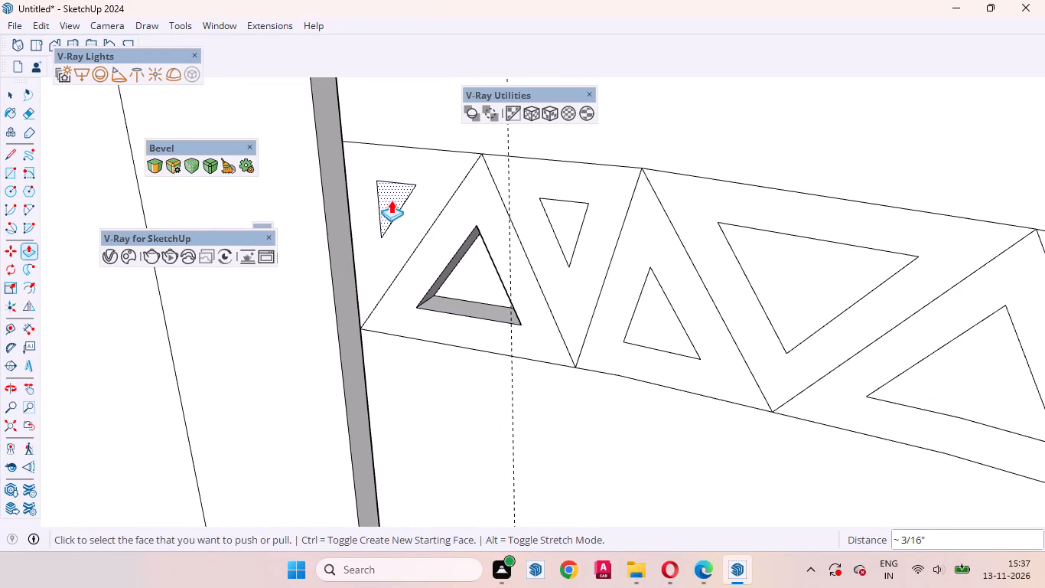
pyautogui.doubleClick(389, 195)
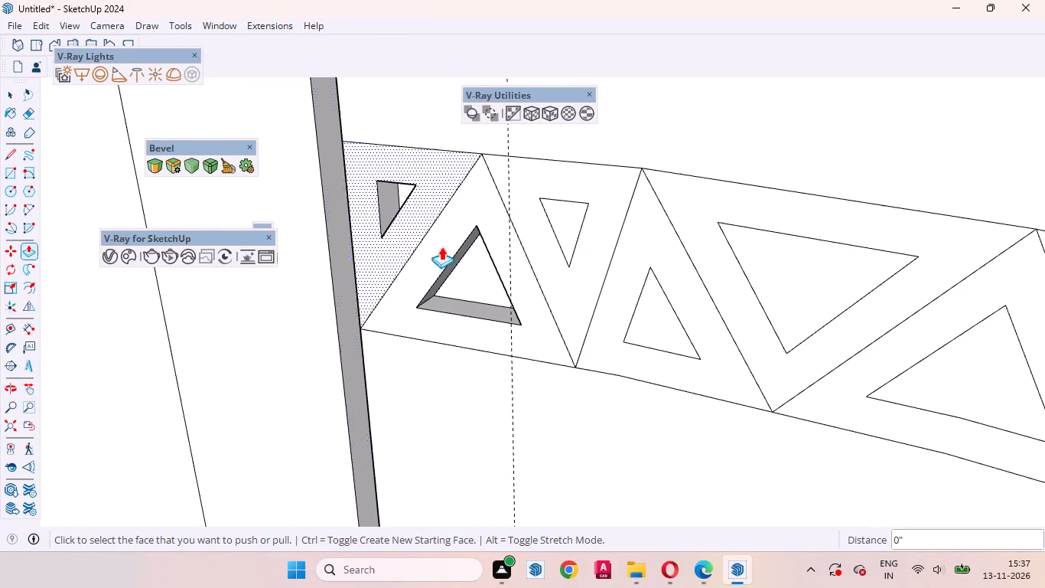
pyautogui.doubleClick(564, 215)
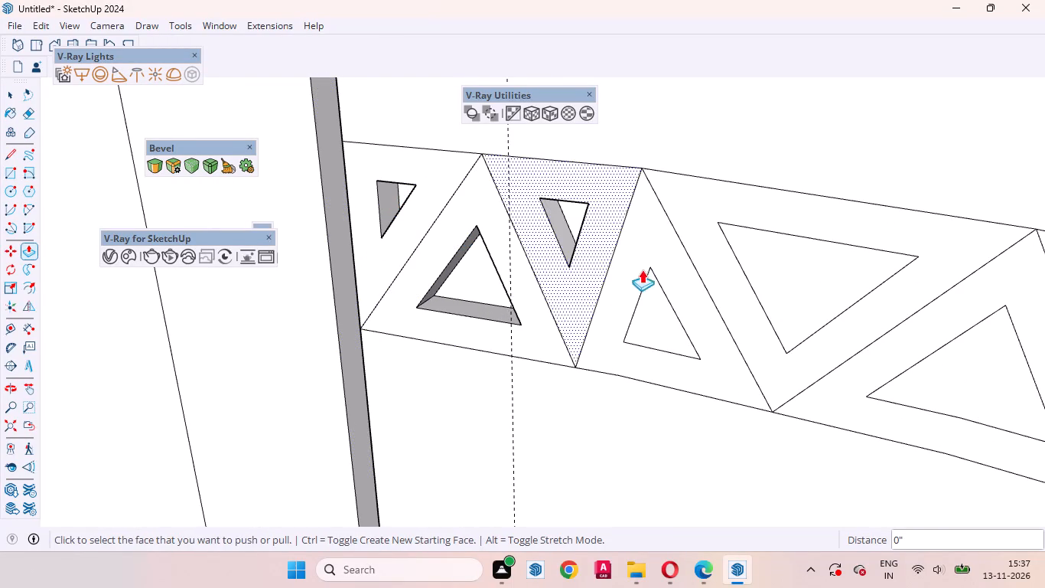
pyautogui.doubleClick(656, 312)
pyautogui.doubleClick(791, 276)
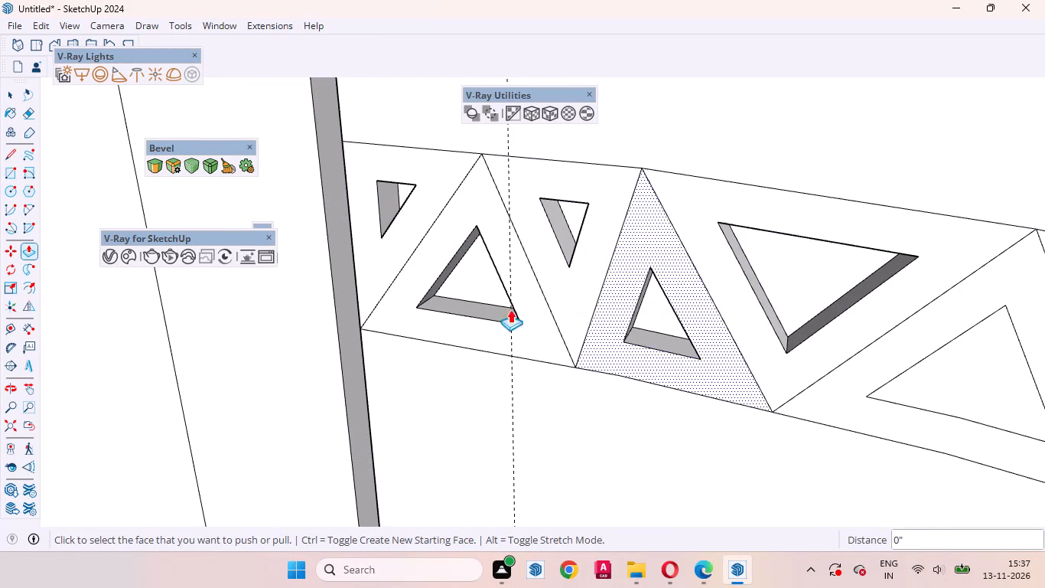
# Apply the same 4 mm recess to the next five inset triangles down the band, alternating inner-curve and outer-curve ones.
pyautogui.scroll(-14, 509, 310)
pyautogui.scroll(7, 630, 326)
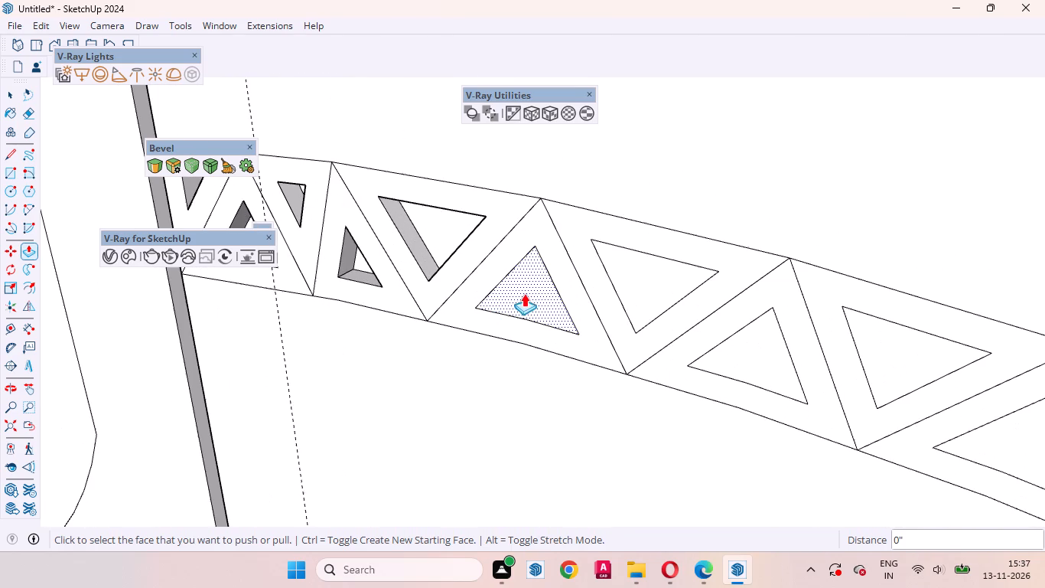
pyautogui.doubleClick(536, 289)
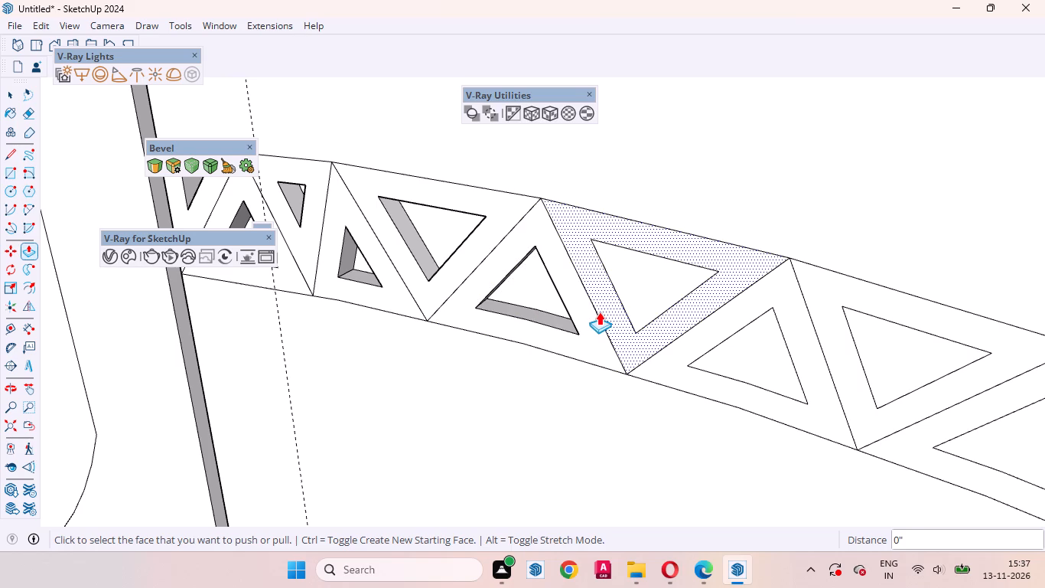
pyautogui.doubleClick(648, 282)
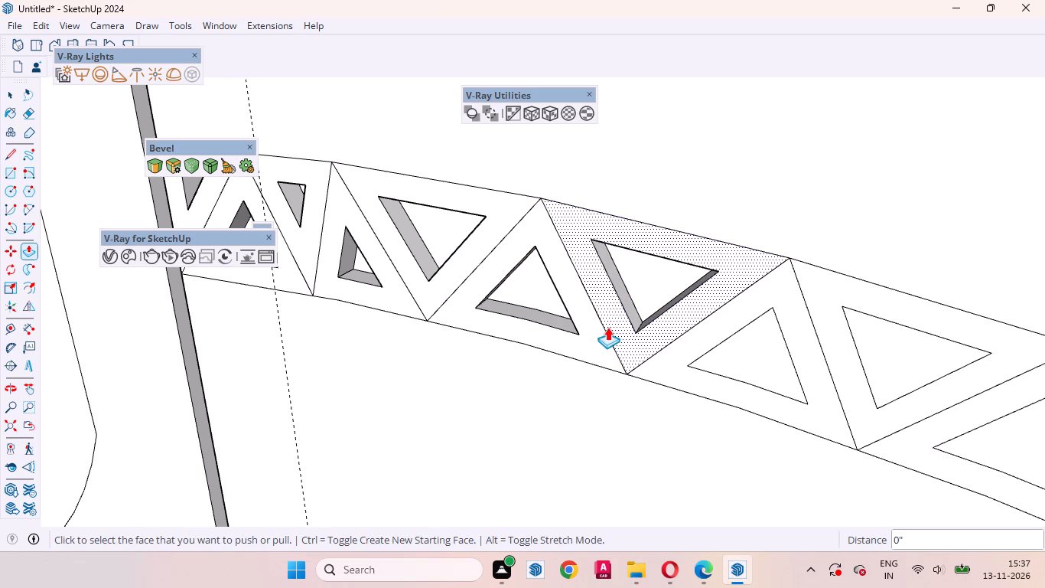
pyautogui.doubleClick(736, 348)
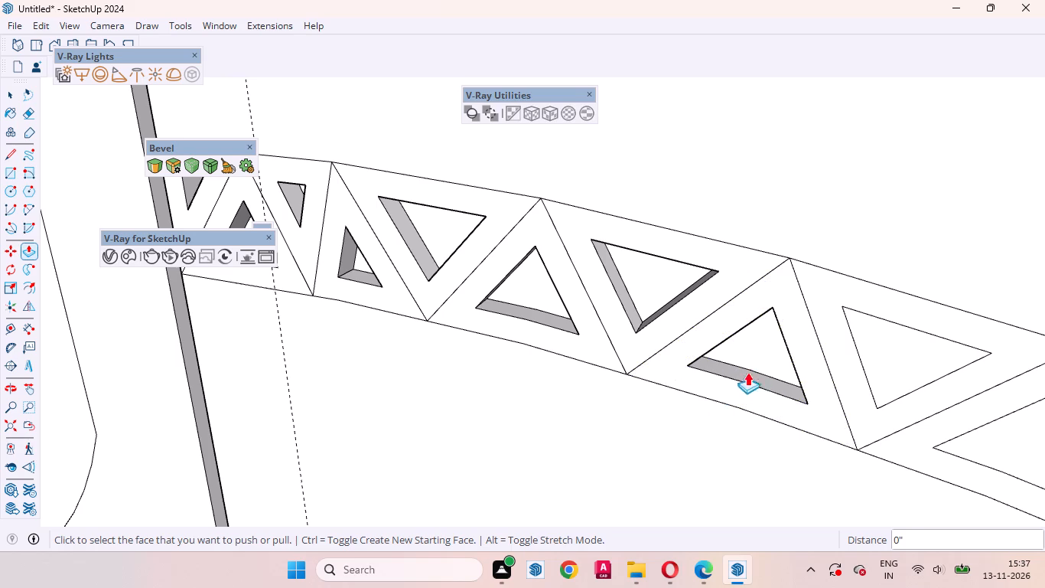
pyautogui.scroll(-9, 632, 354)
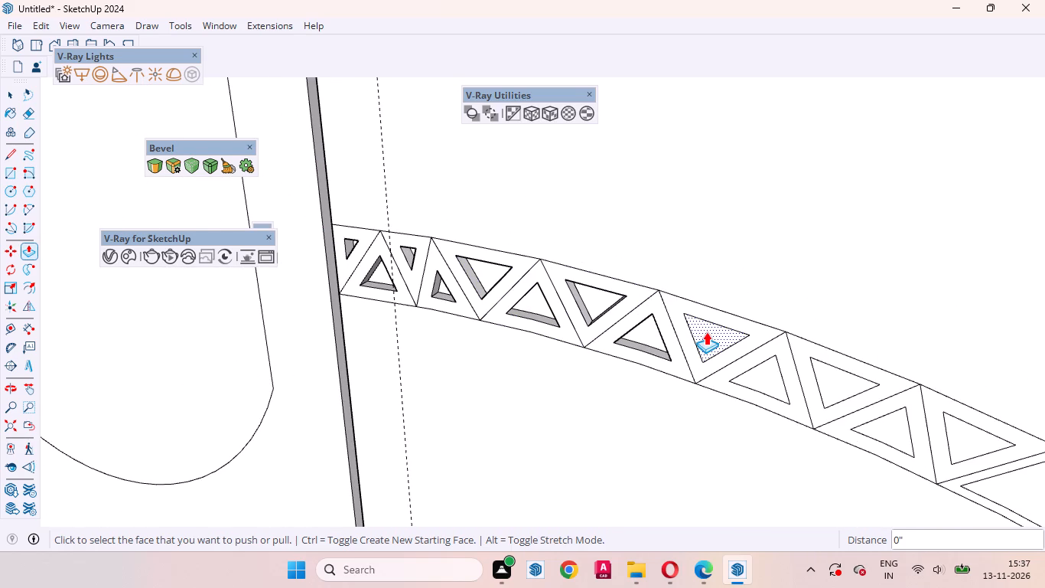
pyautogui.doubleClick(706, 332)
pyautogui.doubleClick(766, 372)
# Recess the following three inset triangles down the band by the same 4 mm, starting with the outer-curve one.
pyautogui.scroll(-5, 540, 315)
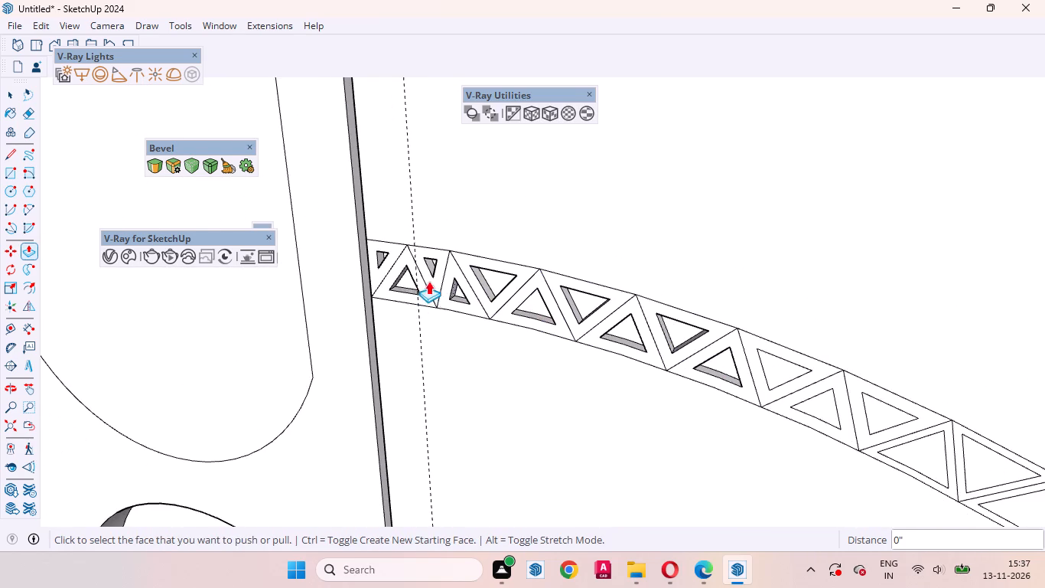
pyautogui.scroll(-7, 428, 281)
pyautogui.scroll(11, 652, 334)
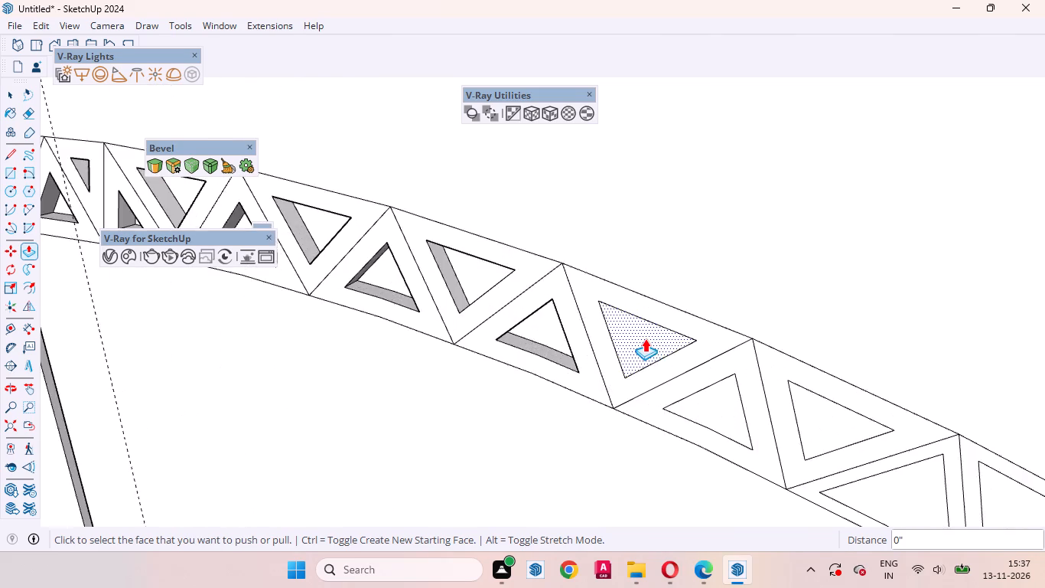
pyautogui.scroll(2, 645, 338)
pyautogui.doubleClick(641, 332)
pyautogui.scroll(-12, 493, 296)
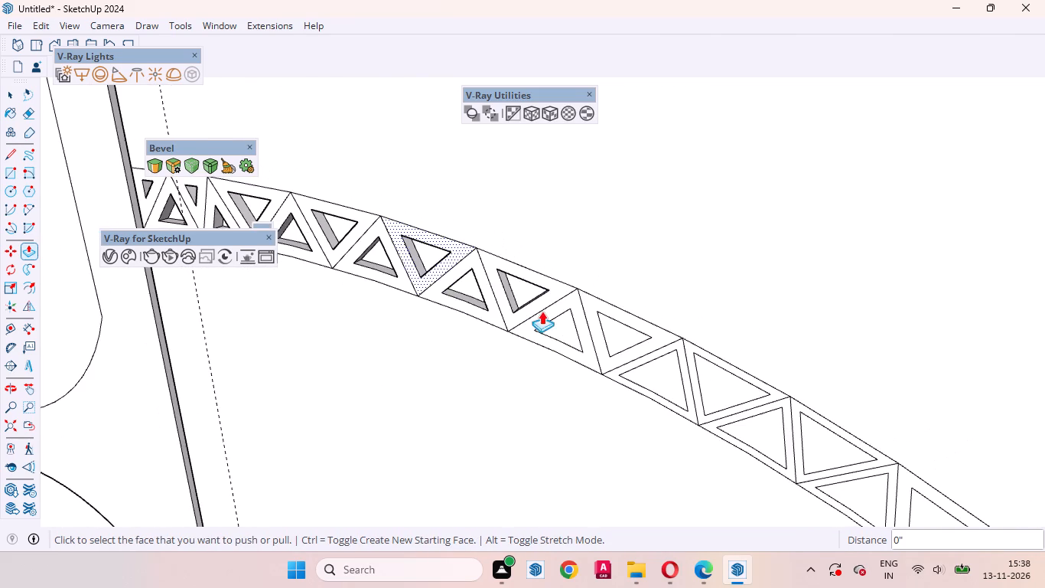
pyautogui.scroll(8, 597, 343)
pyautogui.doubleClick(547, 314)
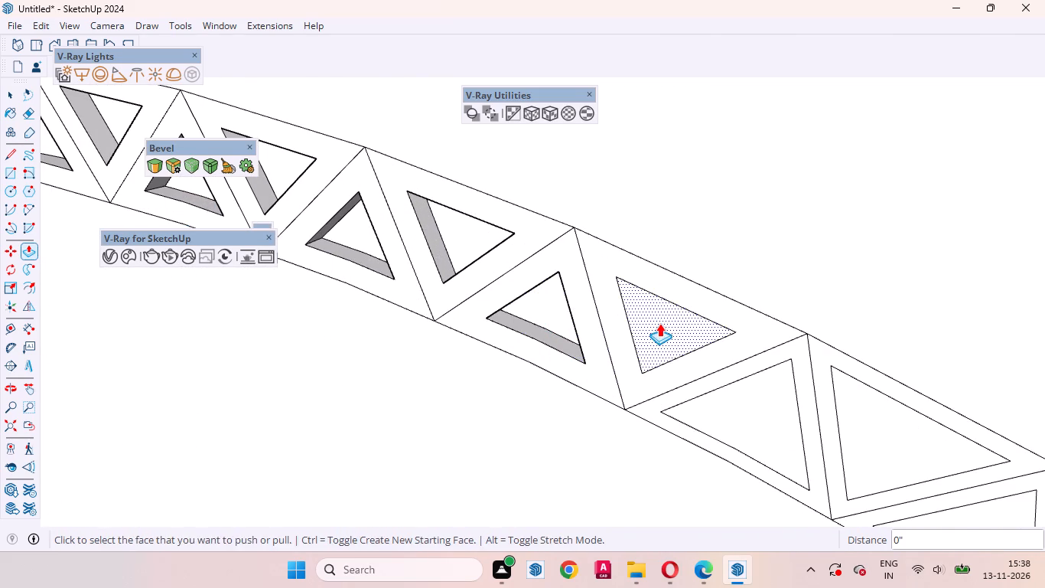
pyautogui.doubleClick(659, 323)
# Repeat the 4 mm recess on the next five inset triangles down the band, starting with the inner-curve one.
pyautogui.scroll(-13, 523, 263)
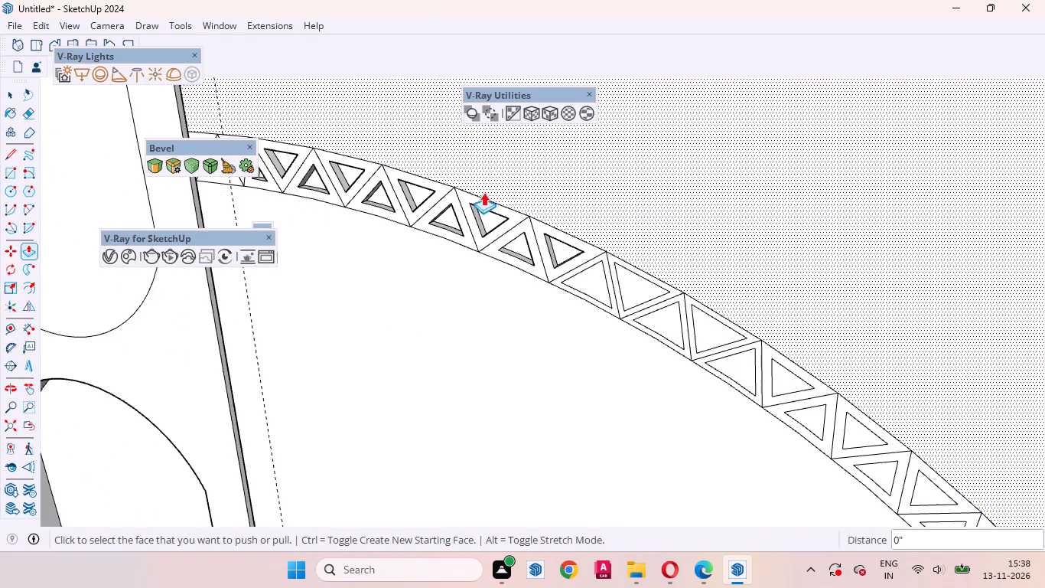
pyautogui.scroll(-1, 483, 192)
pyautogui.doubleClick(566, 259)
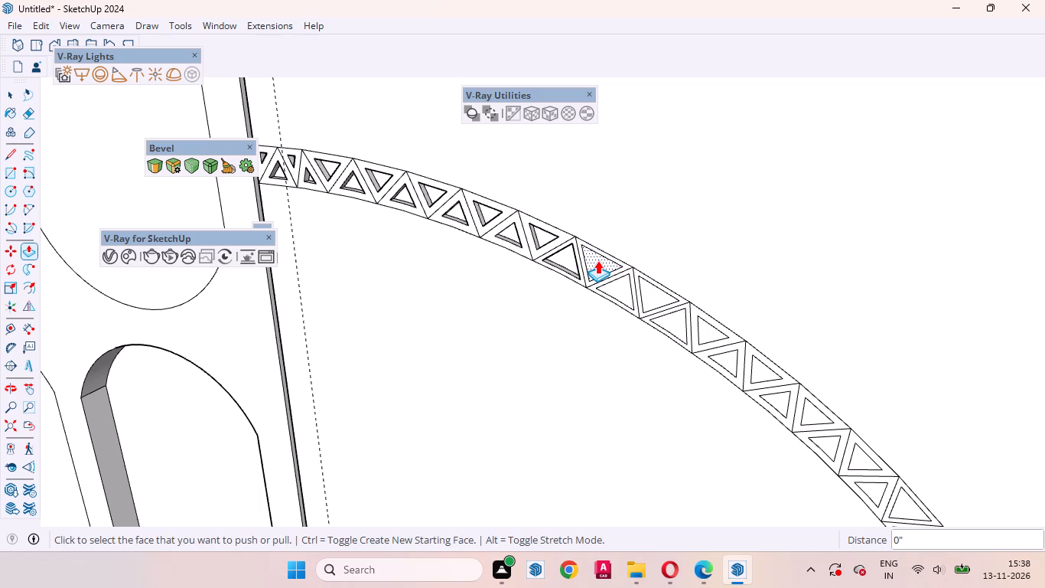
pyautogui.doubleClick(597, 260)
pyautogui.doubleClick(623, 289)
pyautogui.doubleClick(648, 292)
pyautogui.doubleClick(663, 314)
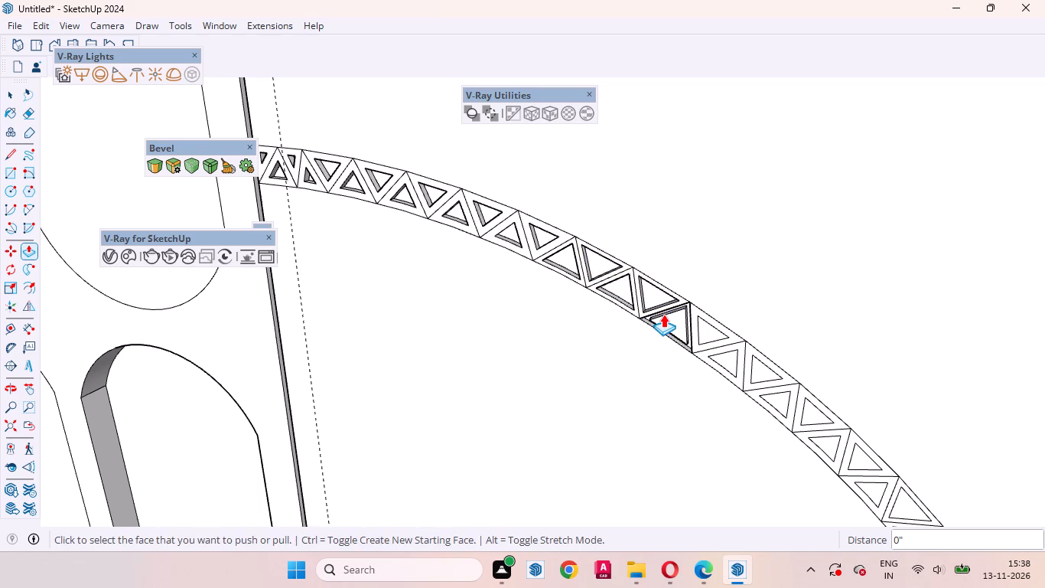
# Undo the last push/pull and recess that inner-curve inset triangle and its next outer-curve neighbour by 4 mm.
pyautogui.hotkey('ctrl', 'z')
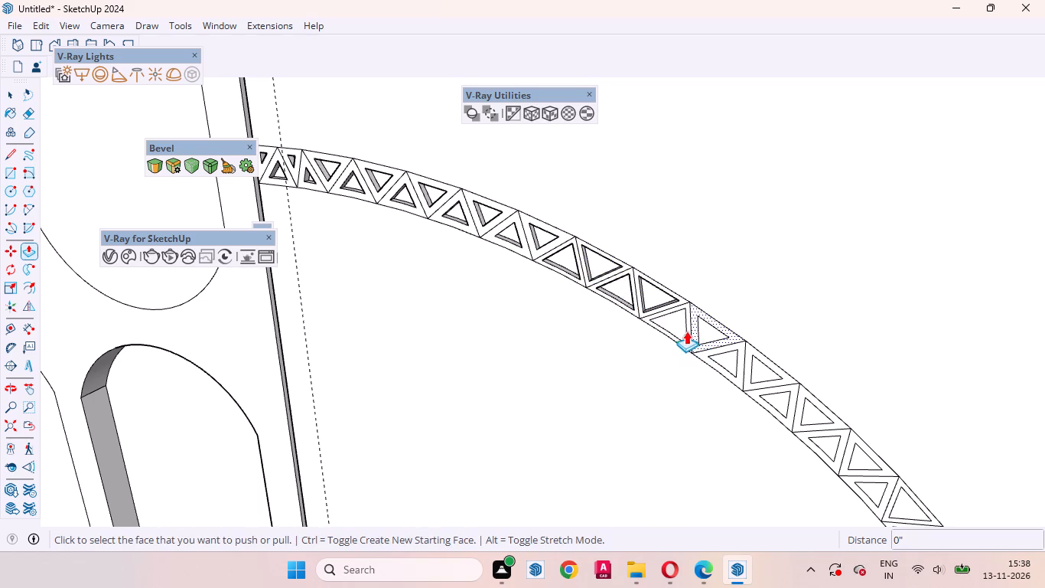
pyautogui.scroll(9, 676, 315)
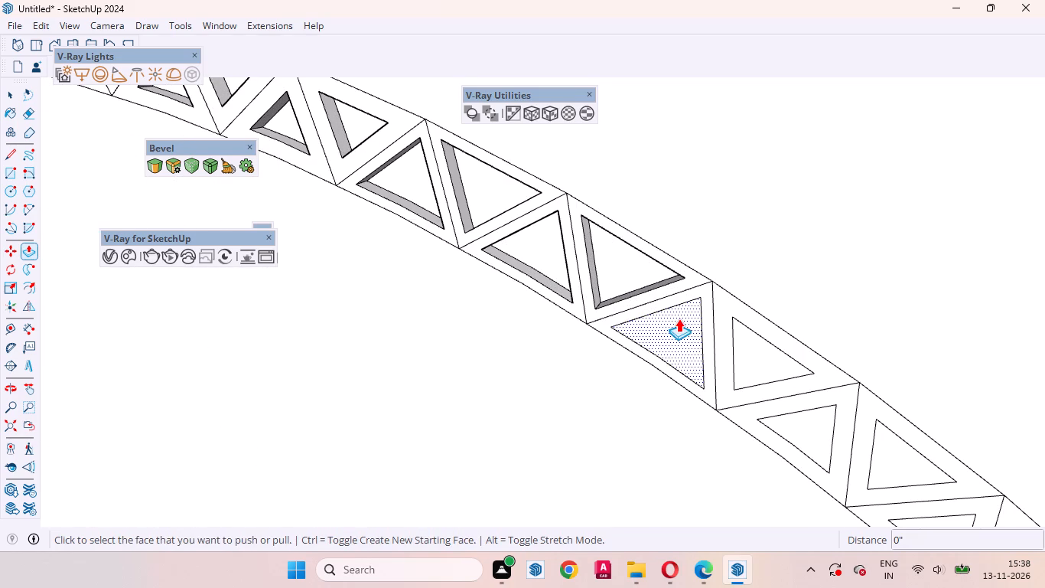
pyautogui.doubleClick(679, 318)
pyautogui.doubleClick(753, 351)
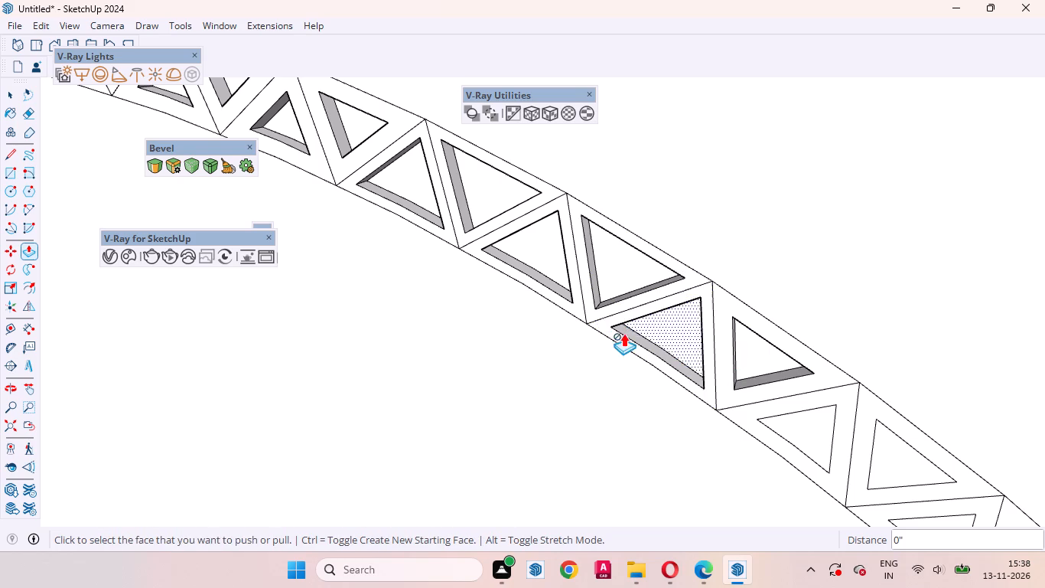
# Repeat the 4 mm recess on the next three inset triangles down the band, starting with the inner-curve one.
pyautogui.scroll(-10, 623, 354)
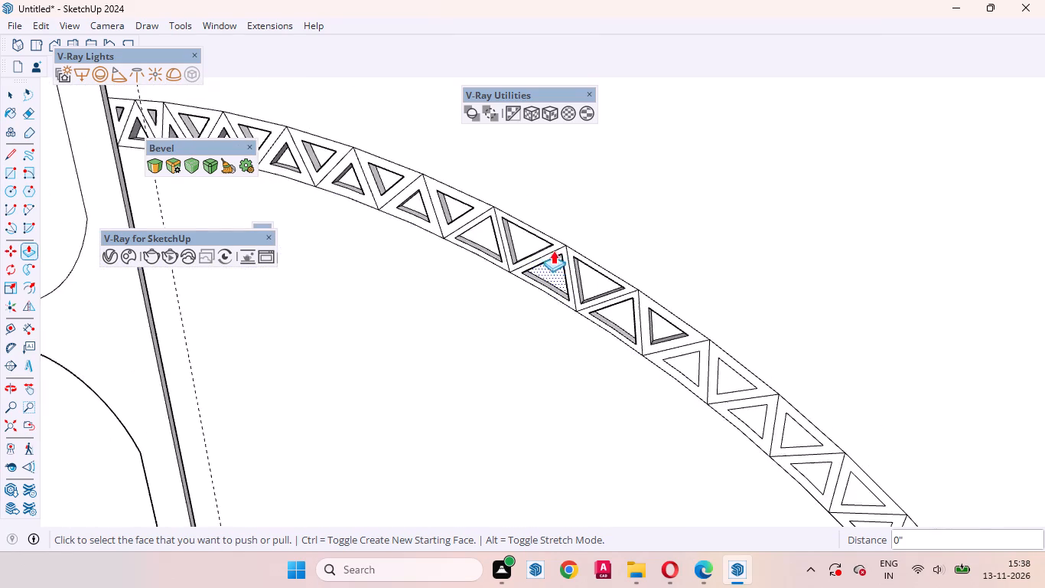
pyautogui.scroll(-16, 553, 250)
pyautogui.scroll(4, 679, 373)
pyautogui.scroll(2, 516, 276)
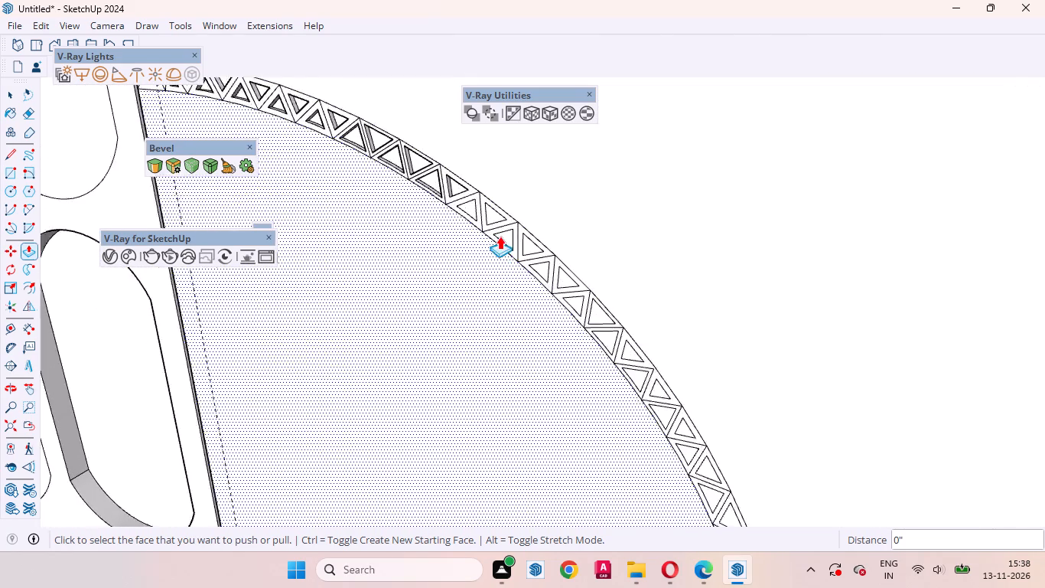
pyautogui.scroll(7, 500, 236)
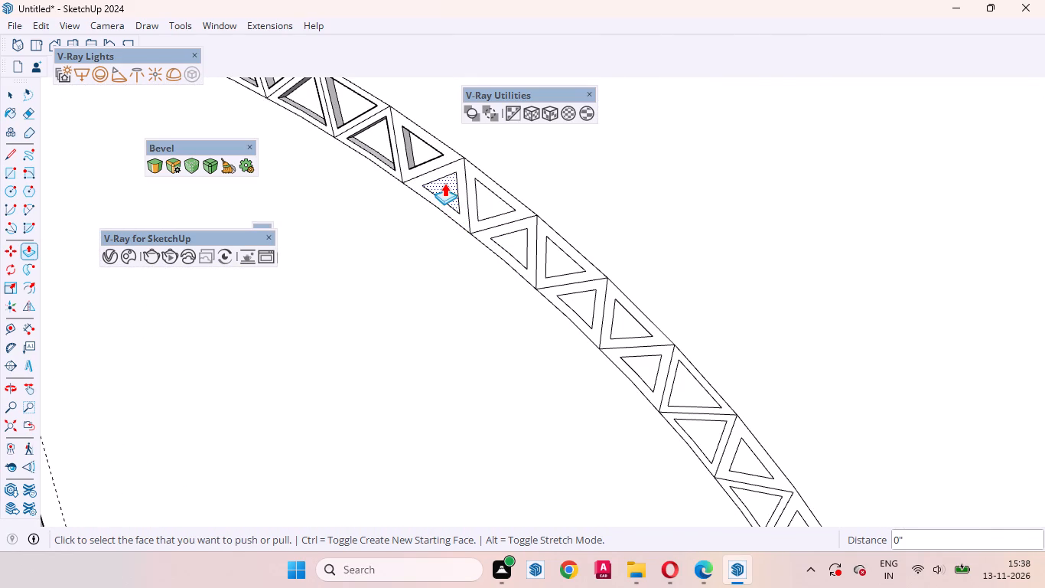
pyautogui.scroll(7, 444, 182)
pyautogui.doubleClick(447, 181)
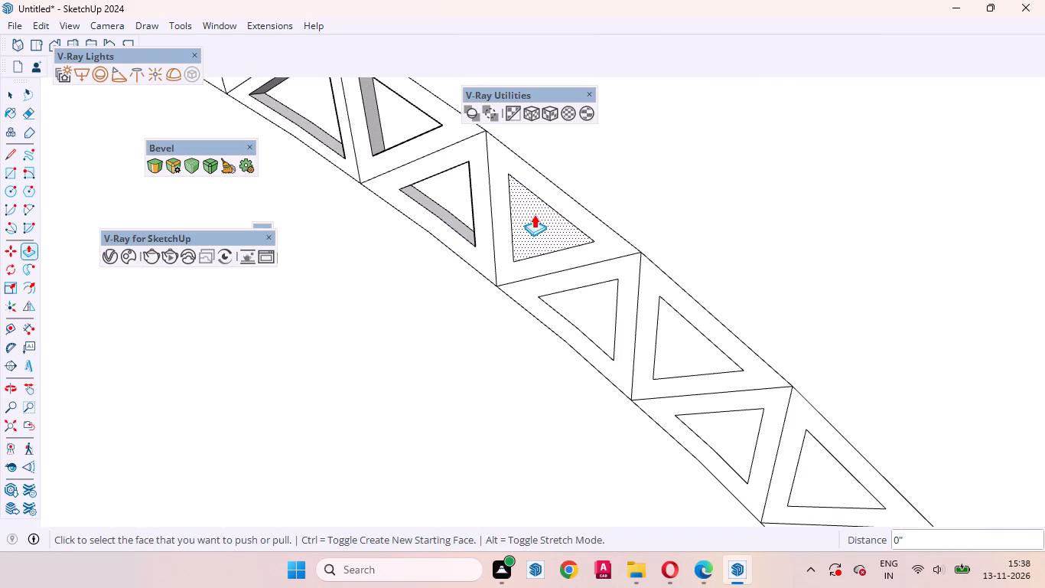
pyautogui.doubleClick(534, 214)
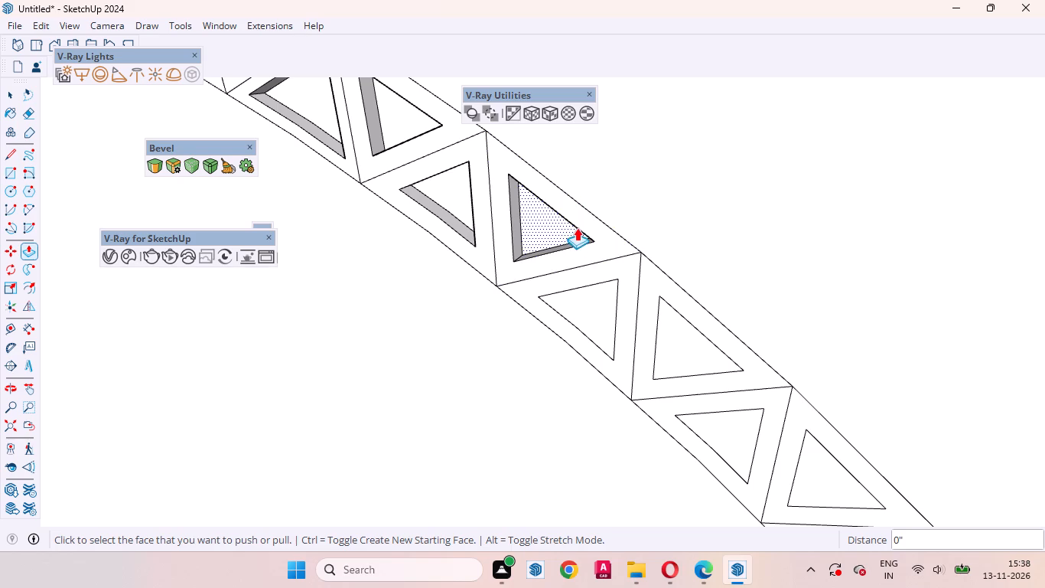
pyautogui.doubleClick(600, 297)
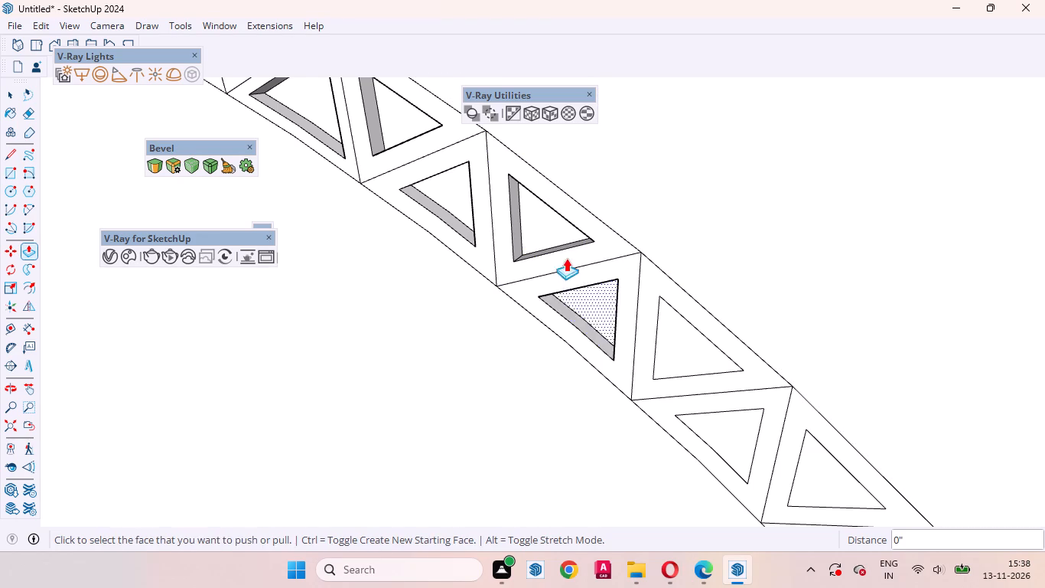
# Recess the following four inset triangles down the band by the same 4 mm, starting with the outer-curve one.
pyautogui.scroll(-7, 536, 221)
pyautogui.scroll(6, 604, 285)
pyautogui.doubleClick(607, 275)
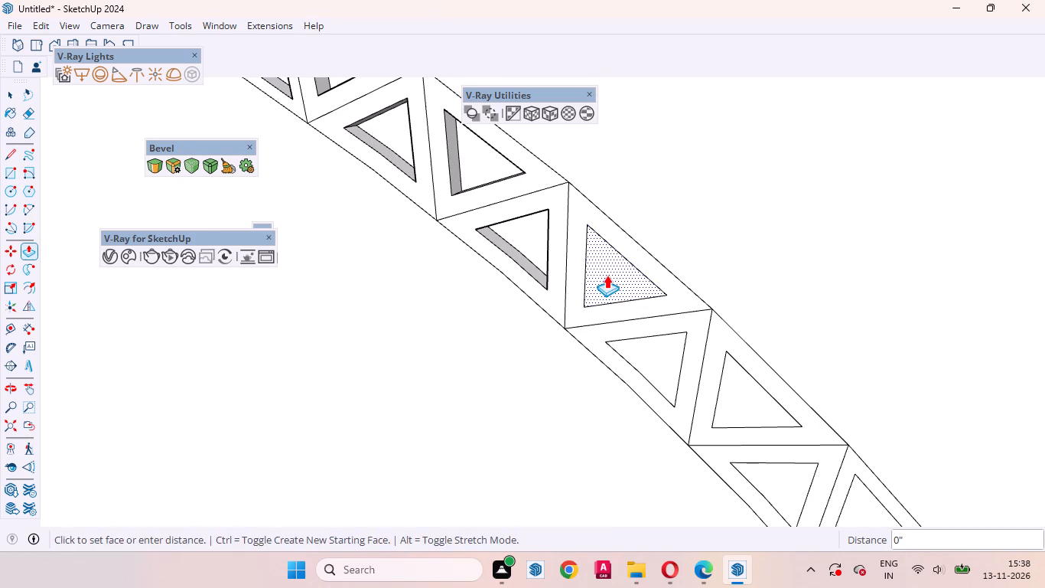
pyautogui.doubleClick(650, 355)
pyautogui.scroll(-2, 543, 217)
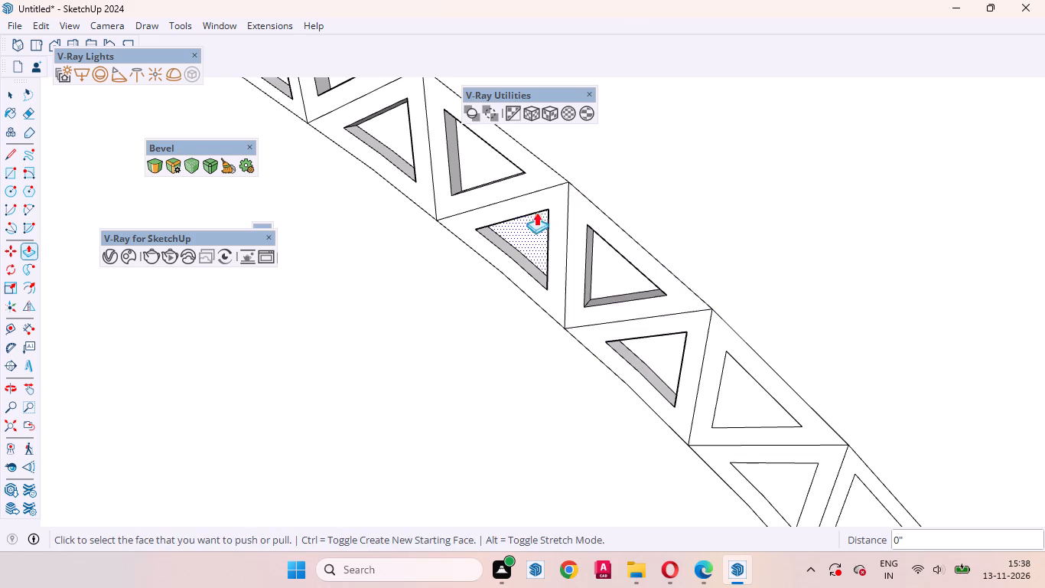
pyautogui.scroll(-8, 536, 212)
pyautogui.scroll(7, 669, 324)
pyautogui.doubleClick(646, 305)
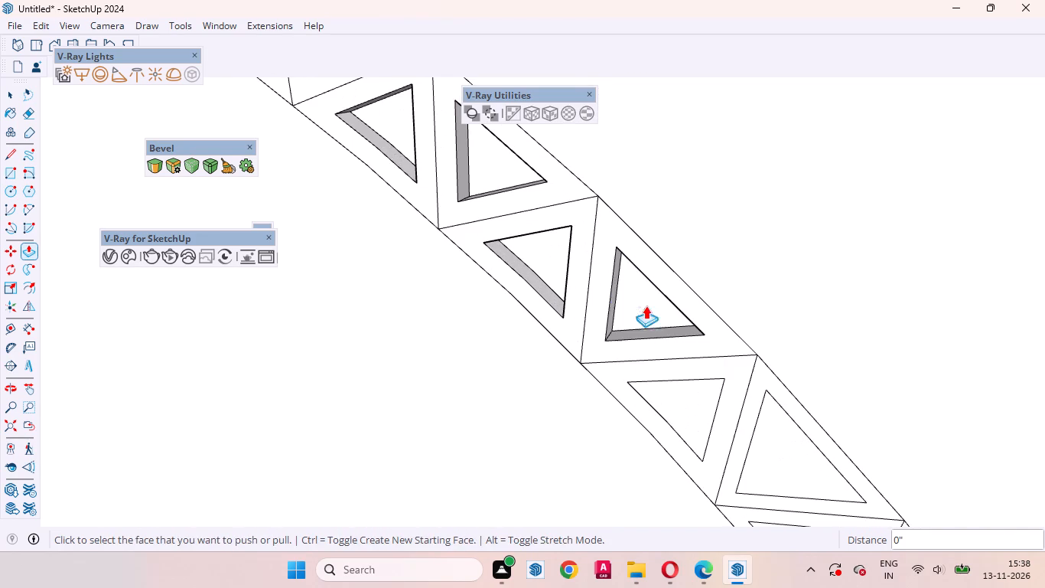
pyautogui.doubleClick(679, 402)
# Apply the same 4 mm recess to the next five inset triangles down the band, starting with the outer-curve one.
pyautogui.scroll(-10, 559, 232)
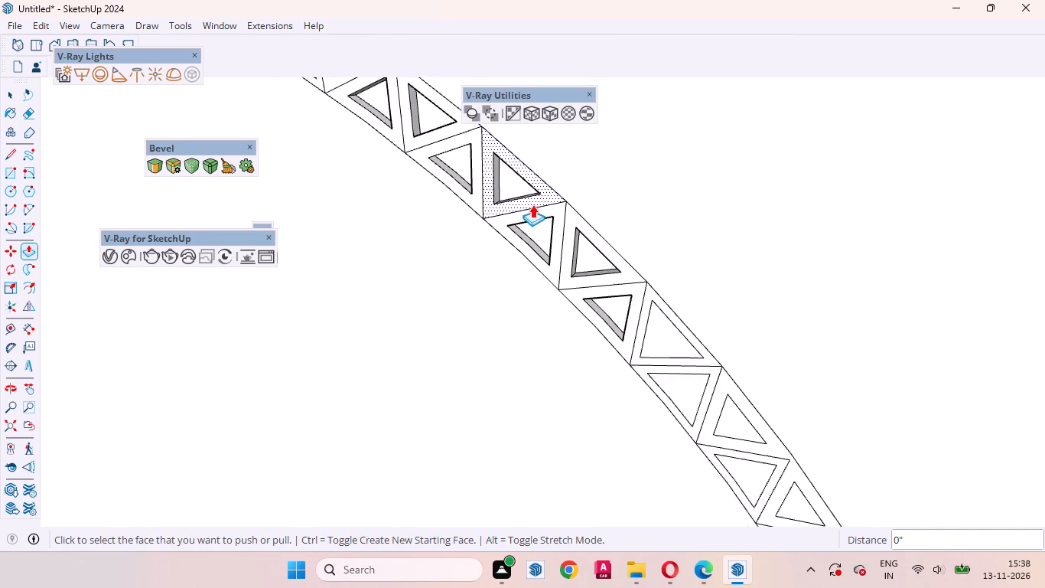
pyautogui.scroll(-3, 532, 204)
pyautogui.scroll(7, 635, 302)
pyautogui.doubleClick(625, 291)
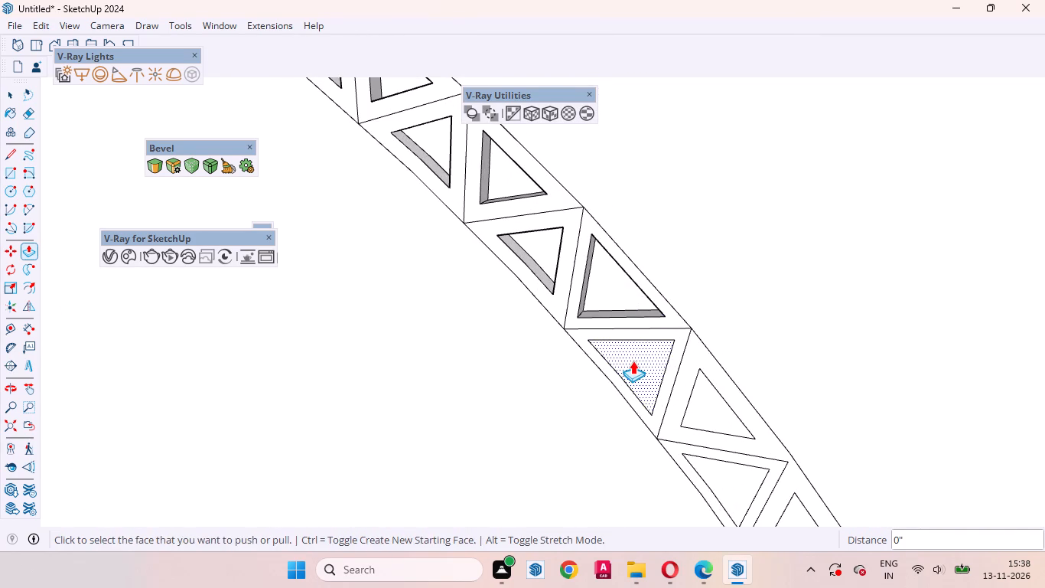
pyautogui.doubleClick(633, 361)
pyautogui.doubleClick(702, 407)
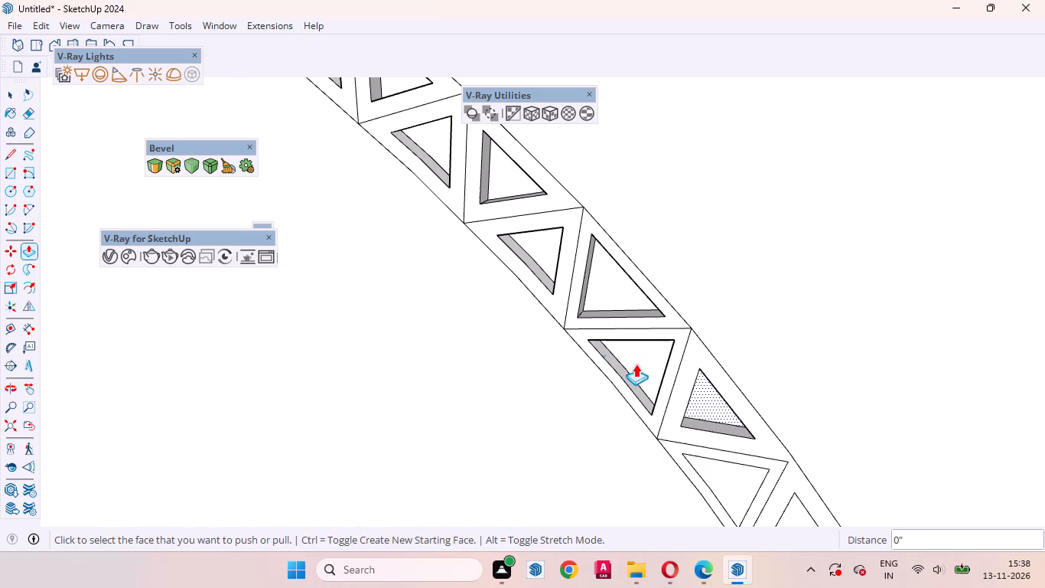
pyautogui.scroll(-9, 535, 253)
pyautogui.scroll(9, 636, 364)
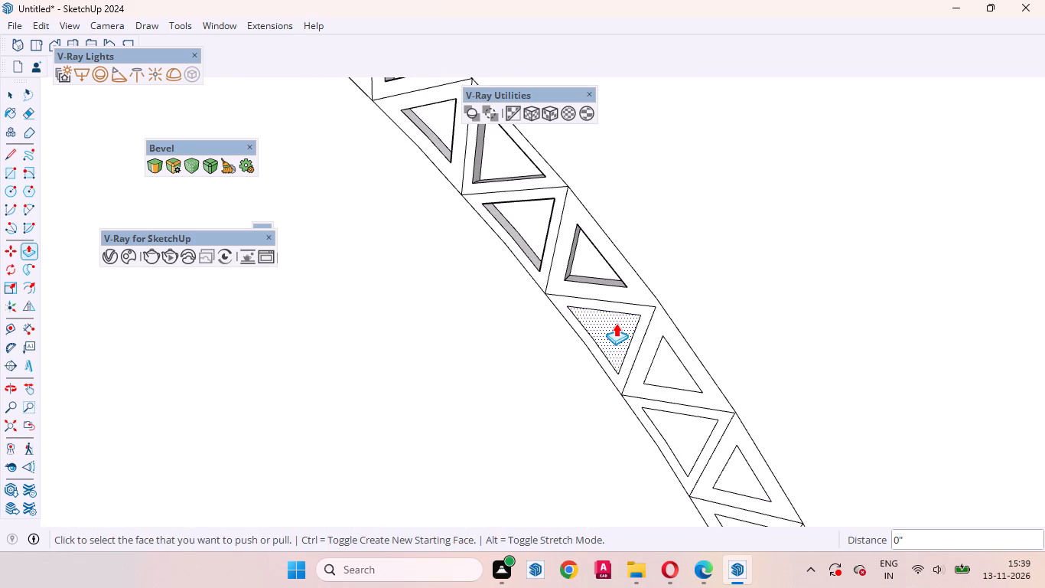
pyautogui.doubleClick(616, 323)
pyautogui.doubleClick(675, 367)
# Repeat the 4 mm recess on the next four inset triangles down the band, starting with the inner-curve one.
pyautogui.scroll(-4, 626, 266)
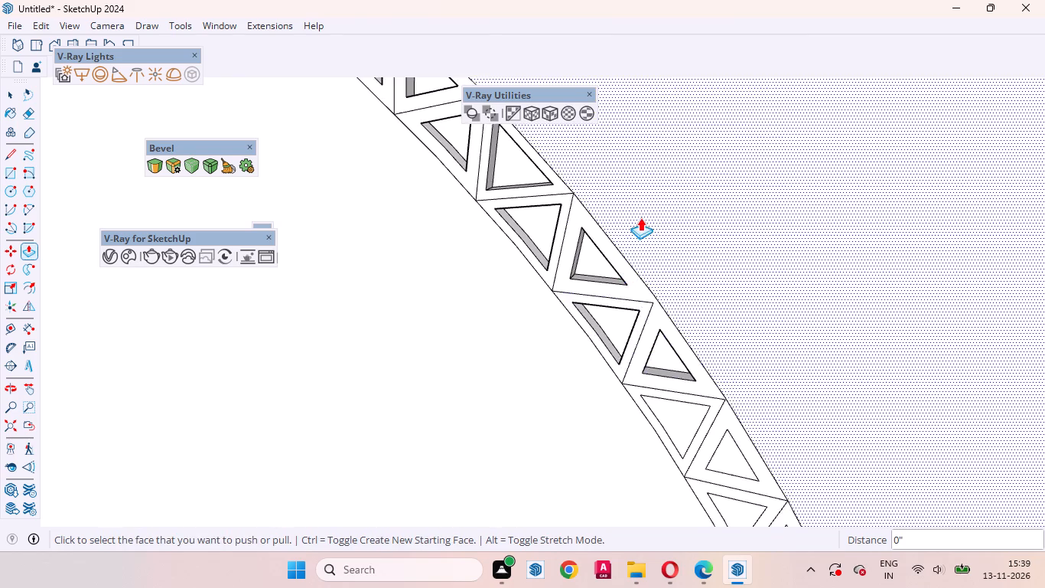
pyautogui.scroll(-10, 640, 217)
pyautogui.scroll(7, 682, 337)
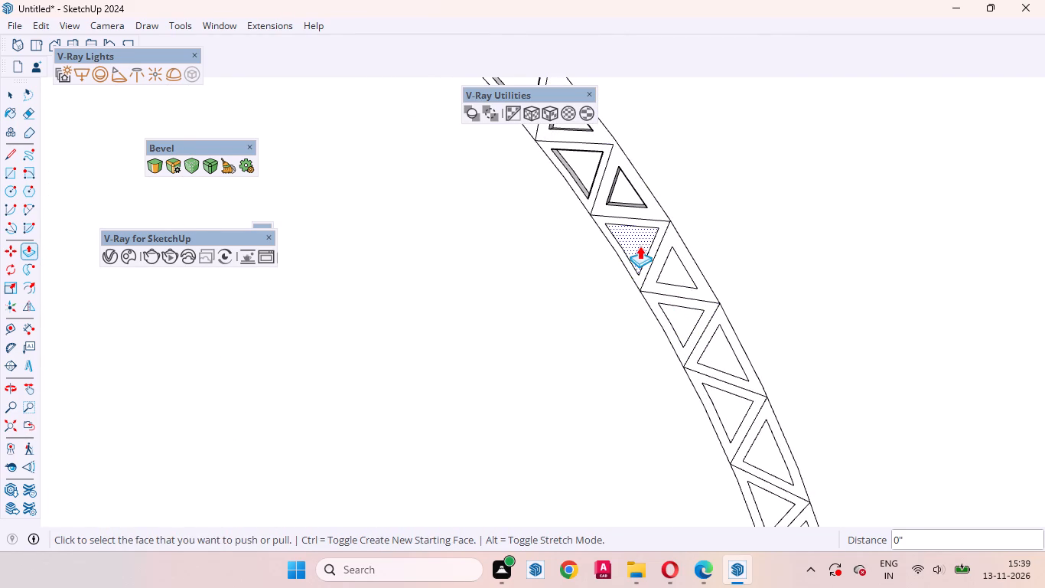
pyautogui.doubleClick(640, 246)
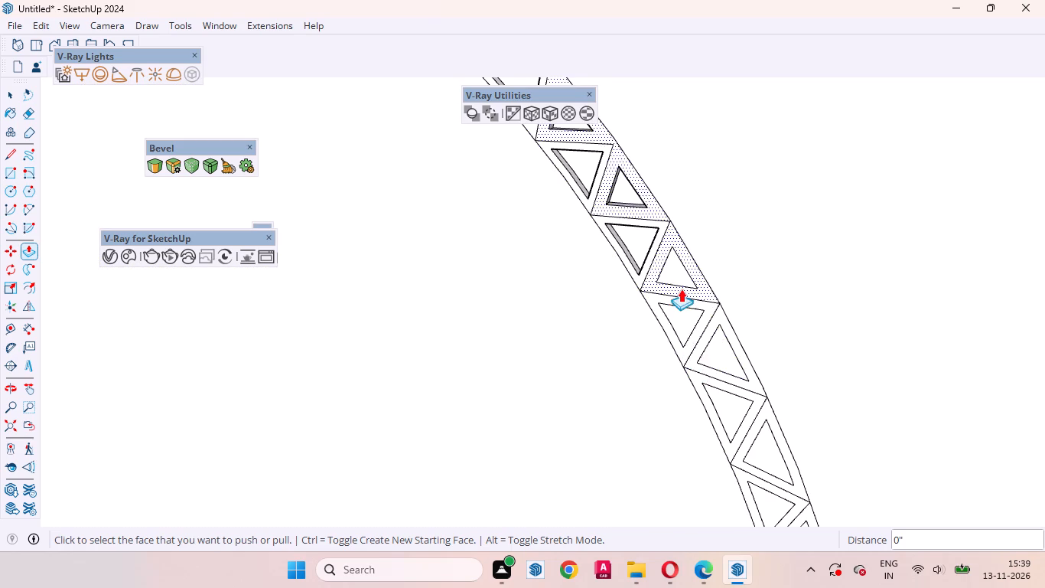
pyautogui.scroll(6, 681, 289)
pyautogui.doubleClick(682, 328)
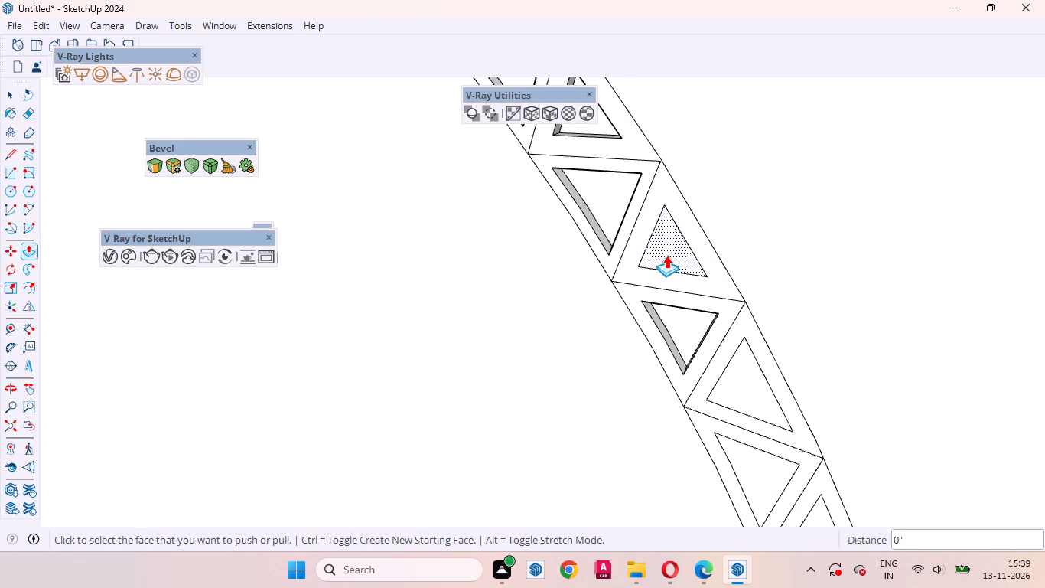
pyautogui.doubleClick(666, 253)
pyautogui.doubleClick(743, 389)
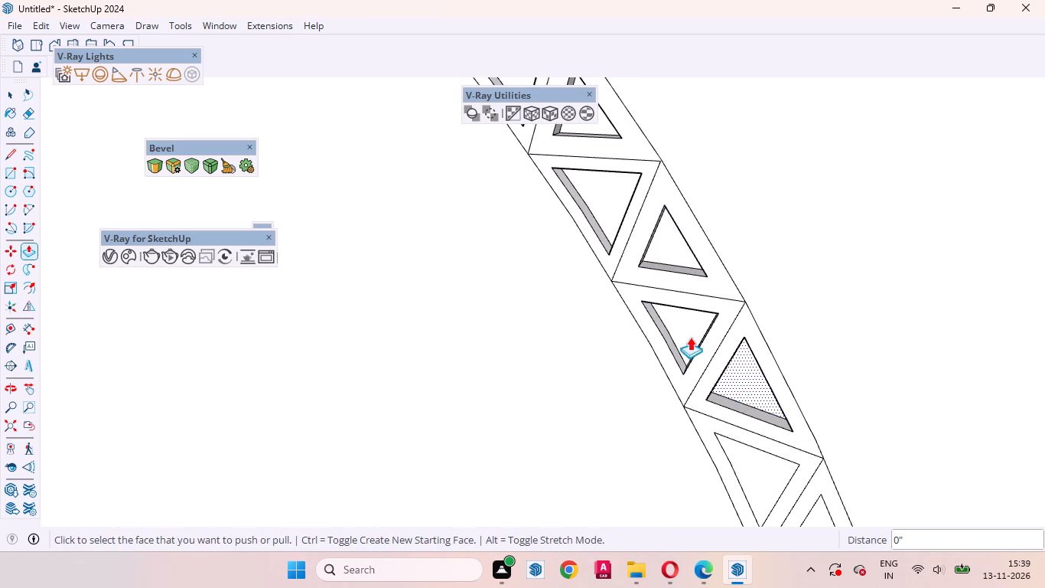
# Recess the next three inset triangles down the band by 4 mm, starting with the inner-curve one.
pyautogui.scroll(-11, 659, 296)
pyautogui.scroll(7, 692, 368)
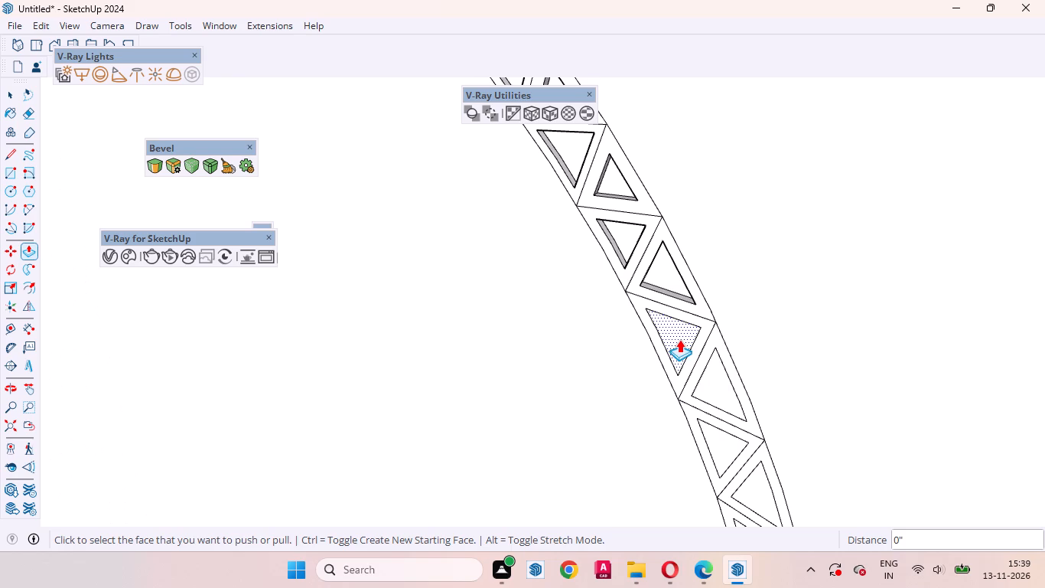
pyautogui.doubleClick(676, 335)
pyautogui.doubleClick(712, 382)
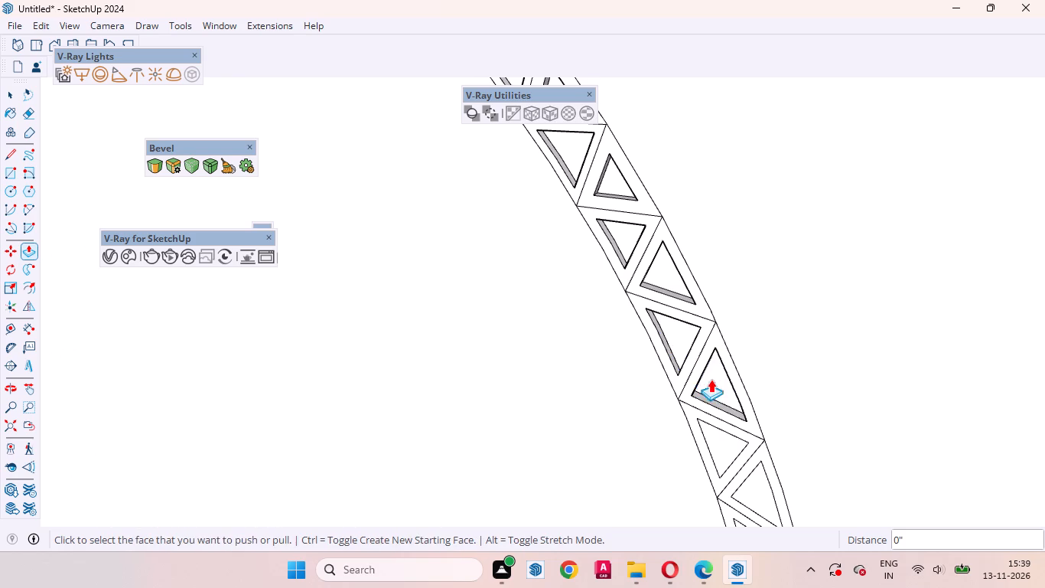
pyautogui.scroll(-4, 671, 282)
pyautogui.scroll(6, 727, 418)
pyautogui.doubleClick(703, 410)
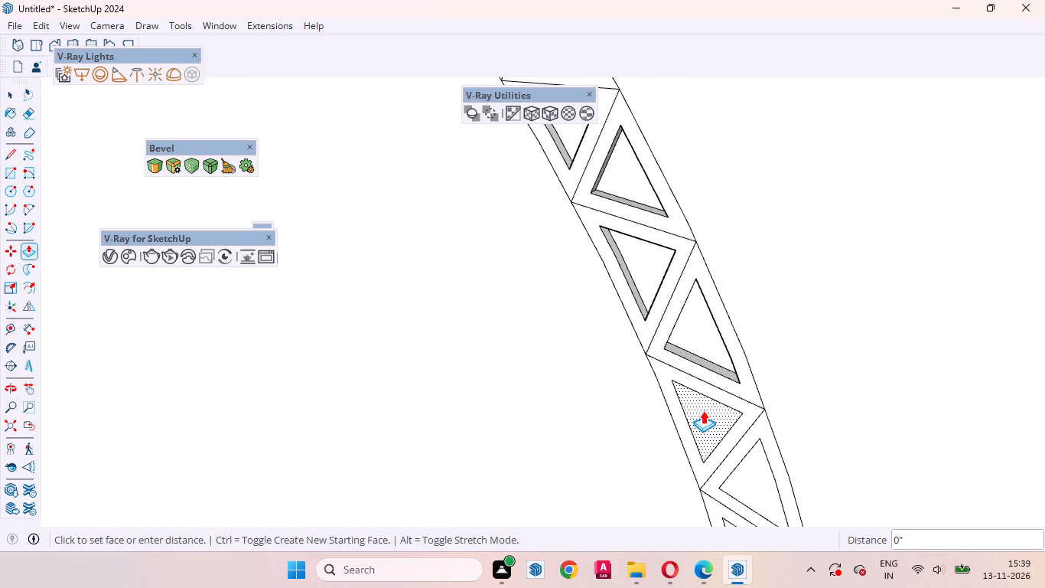
# Apply the 4 mm recess to the following five inset triangles down the band, starting with the outer-curve one.
pyautogui.scroll(-10, 675, 311)
pyautogui.scroll(8, 721, 424)
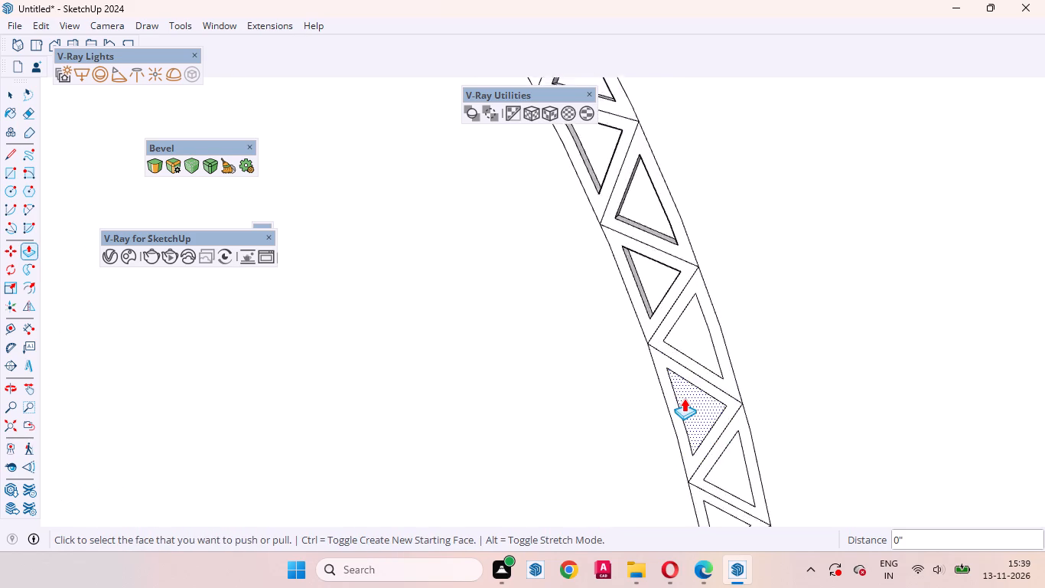
pyautogui.scroll(5, 684, 398)
pyautogui.doubleClick(689, 396)
pyautogui.doubleClick(689, 296)
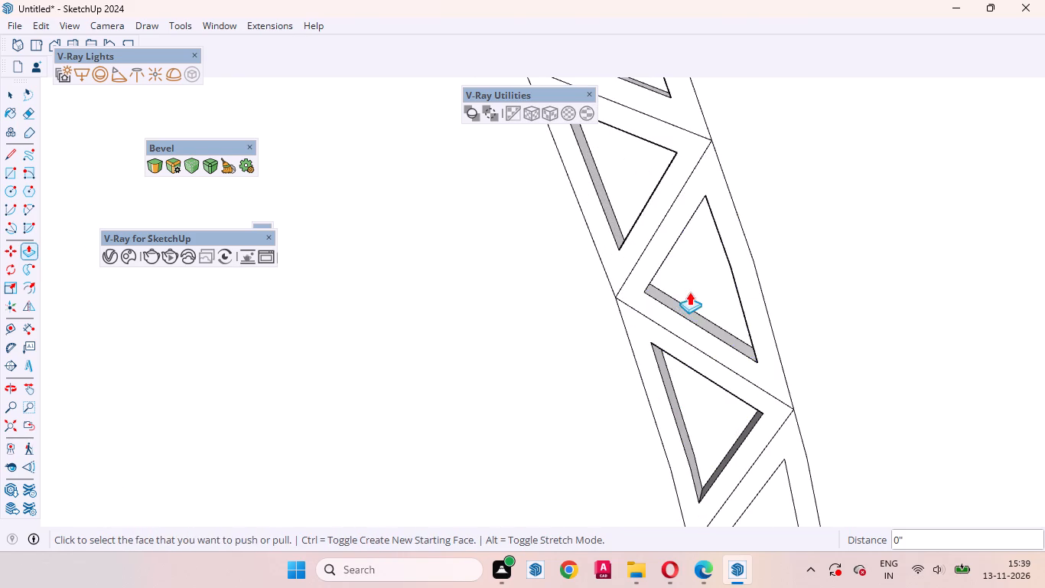
pyautogui.scroll(-10, 688, 269)
pyautogui.doubleClick(717, 375)
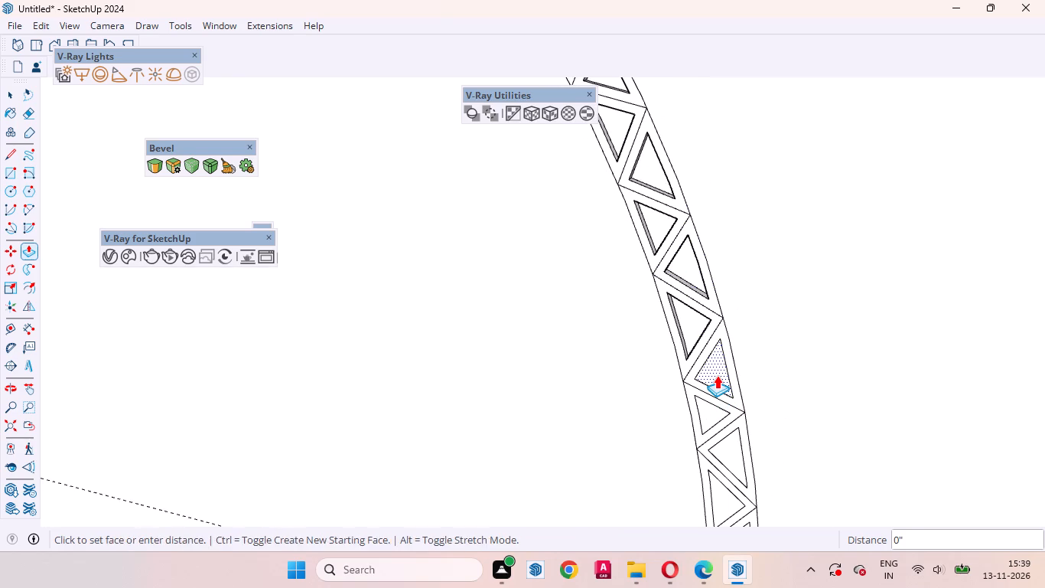
pyautogui.doubleClick(708, 410)
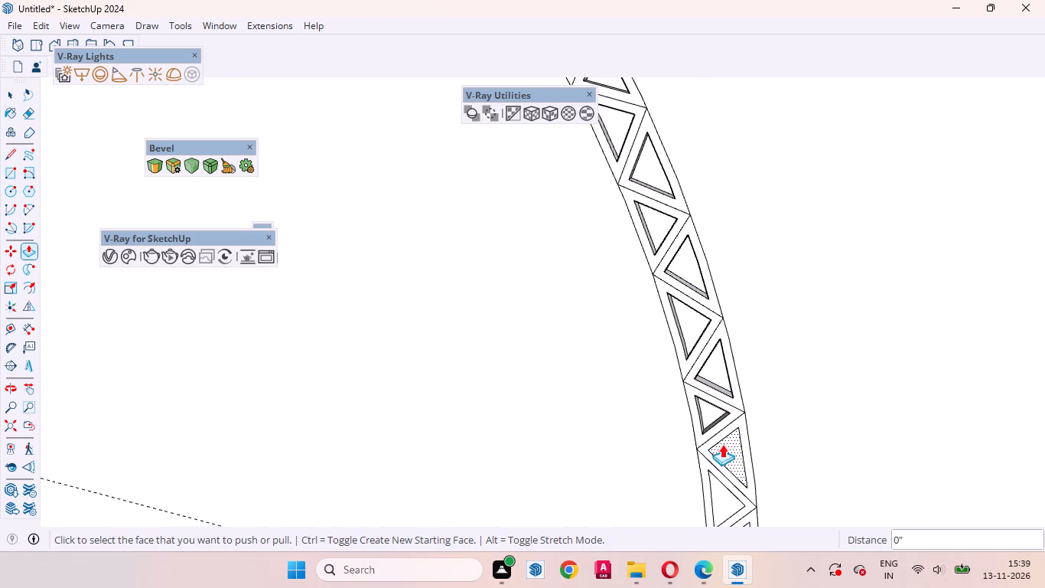
pyautogui.doubleClick(724, 444)
# Repeat the 4 mm recess on the next four inset triangles, down to the outer-curve one just above the dashed guide line.
pyautogui.scroll(-6, 683, 318)
pyautogui.scroll(7, 736, 465)
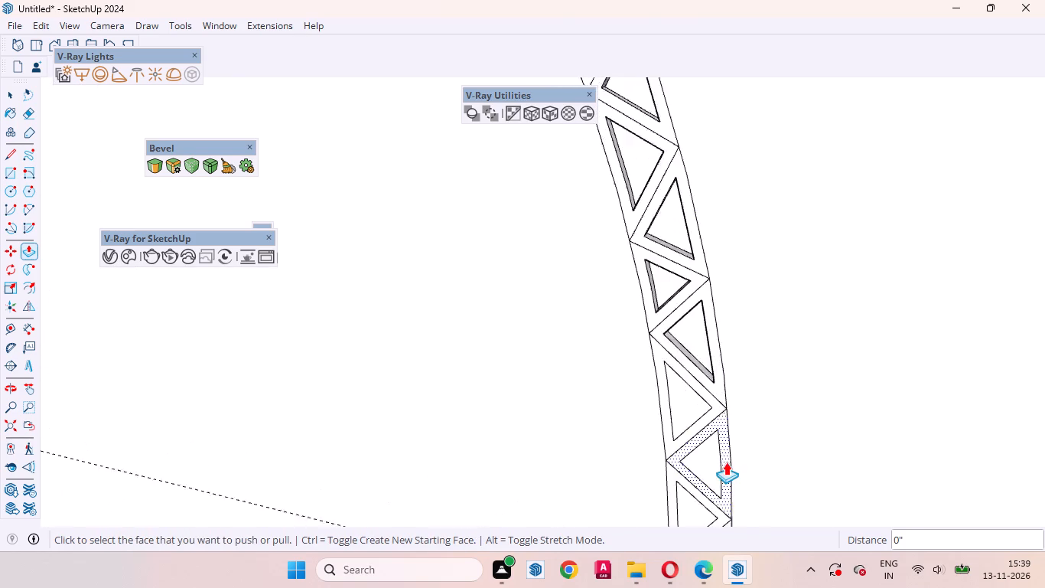
pyautogui.scroll(4, 726, 462)
pyautogui.doubleClick(708, 458)
pyautogui.doubleClick(672, 381)
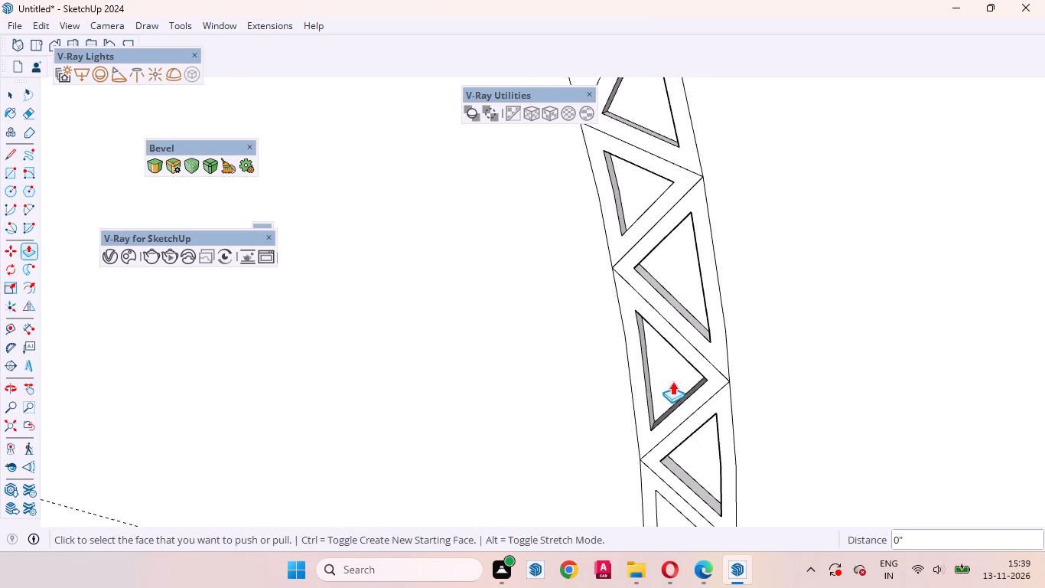
pyautogui.scroll(-13, 692, 309)
pyautogui.scroll(4, 719, 432)
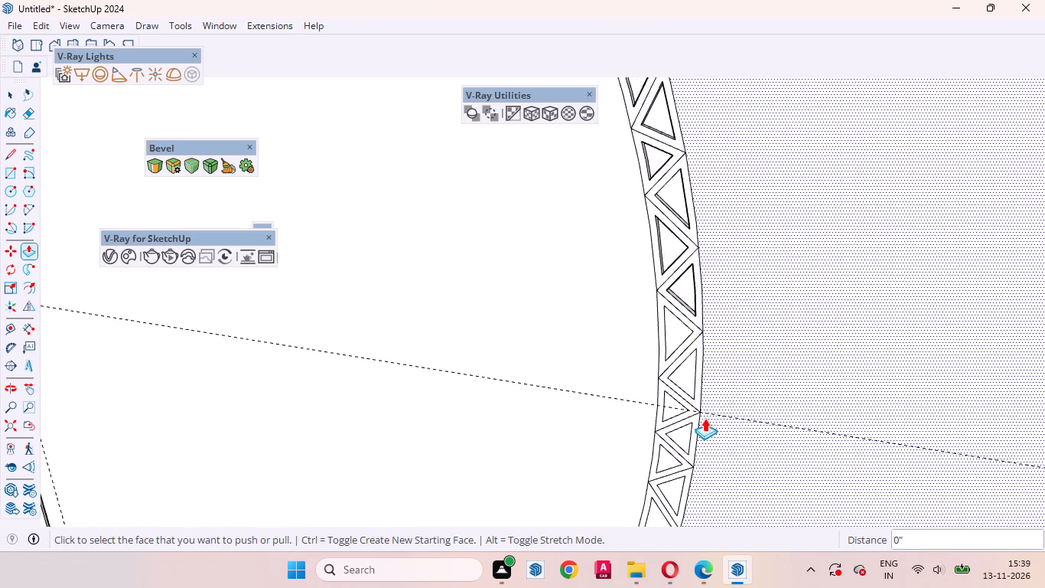
pyautogui.scroll(11, 705, 418)
pyautogui.doubleClick(682, 372)
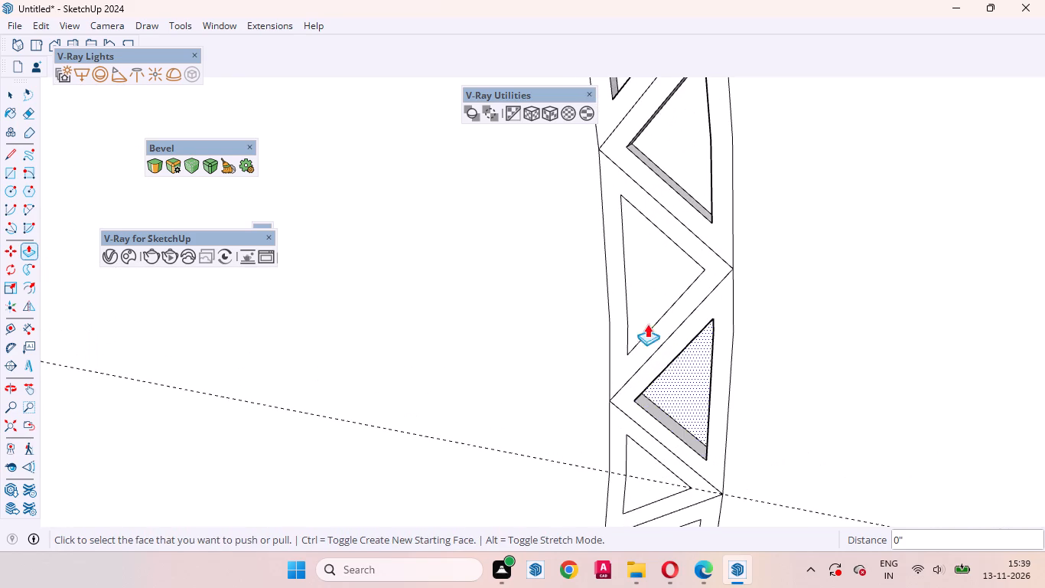
pyautogui.doubleClick(637, 292)
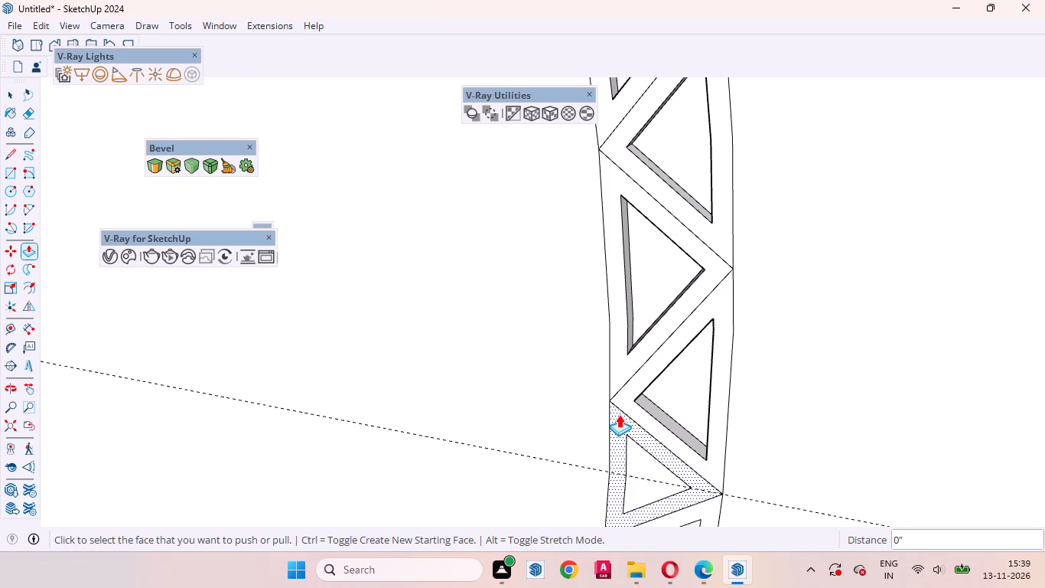
# Recess the inset triangle crossed by the dashed guide line and the next three down the band by 4 mm.
pyautogui.scroll(-15, 686, 289)
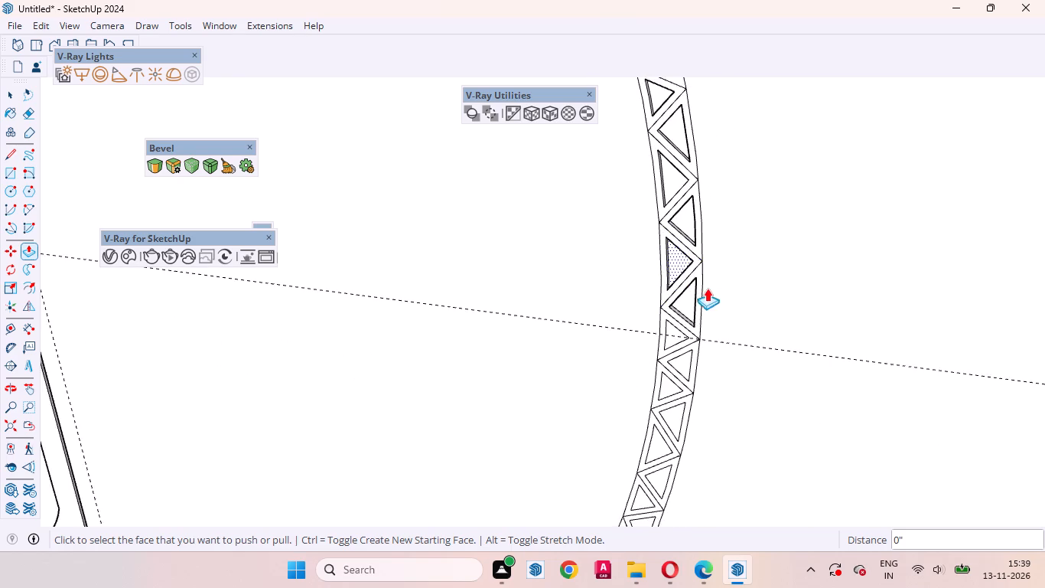
pyautogui.scroll(20, 690, 350)
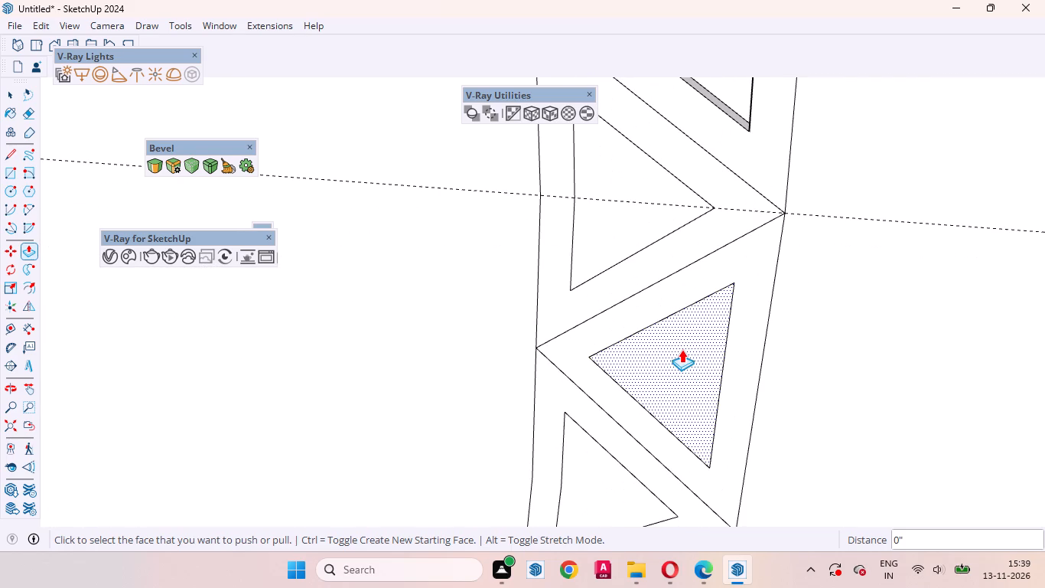
pyautogui.doubleClick(682, 349)
pyautogui.doubleClick(612, 232)
pyautogui.scroll(-3, 704, 227)
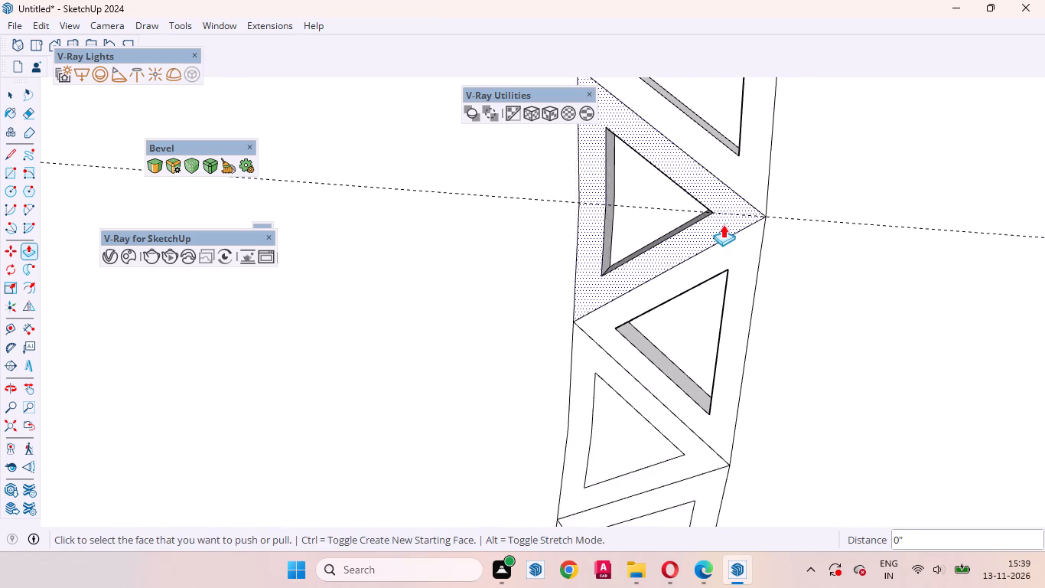
pyautogui.scroll(-6, 723, 224)
pyautogui.scroll(7, 698, 360)
pyautogui.doubleClick(655, 354)
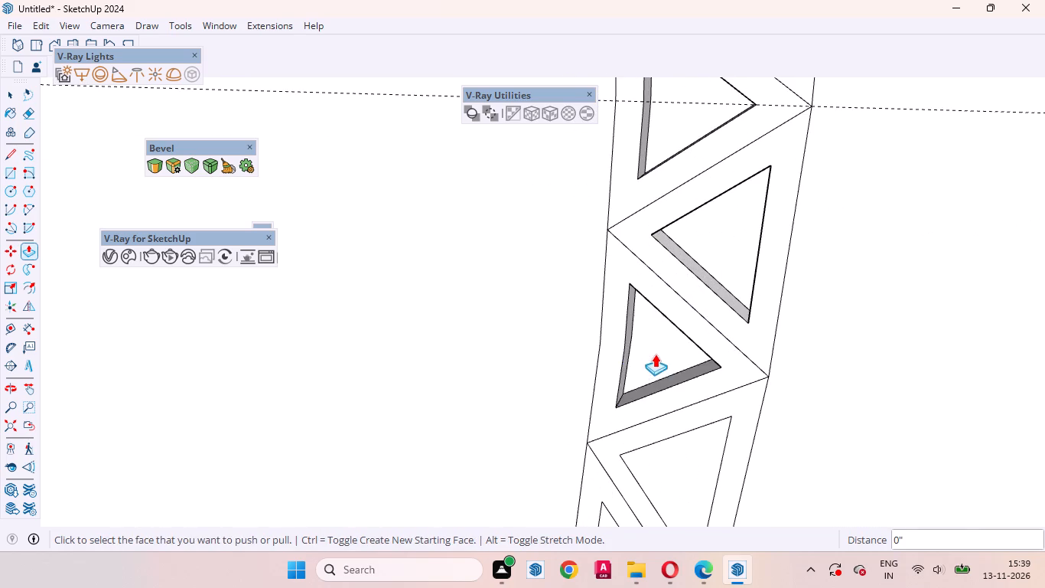
pyautogui.doubleClick(685, 473)
# Repeat the 4 mm recess on the next five inset triangles down the band, starting with the inner-curve one.
pyautogui.scroll(-6, 687, 266)
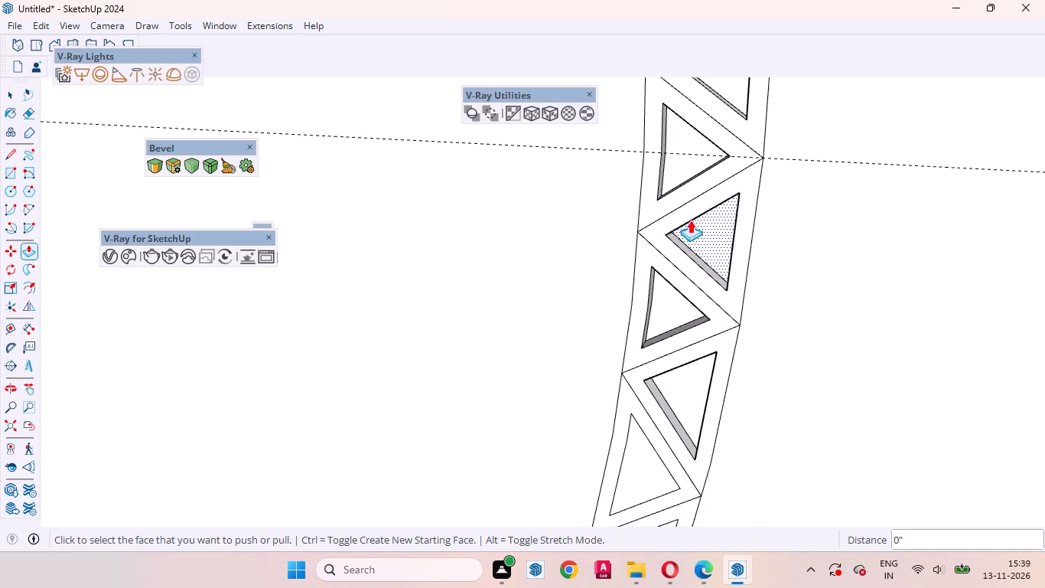
pyautogui.scroll(-7, 690, 220)
pyautogui.scroll(10, 695, 369)
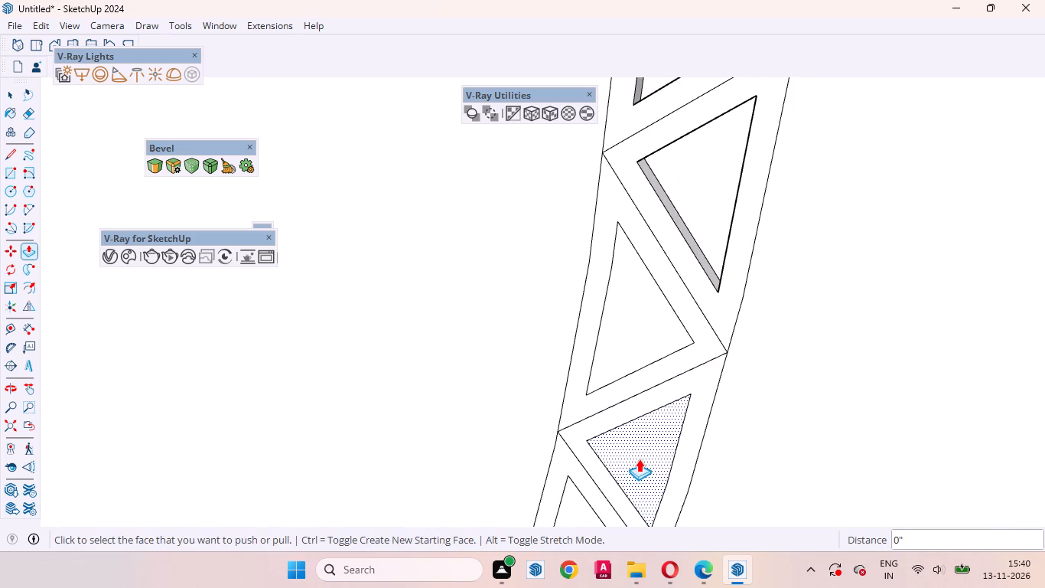
pyautogui.doubleClick(639, 459)
pyautogui.doubleClick(629, 327)
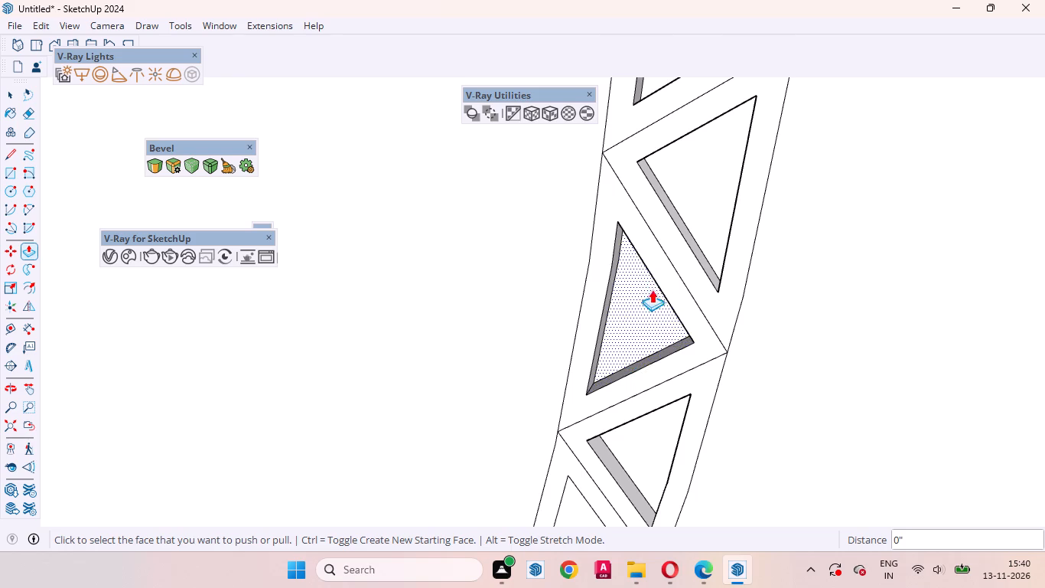
pyautogui.scroll(-12, 659, 269)
pyautogui.scroll(8, 641, 310)
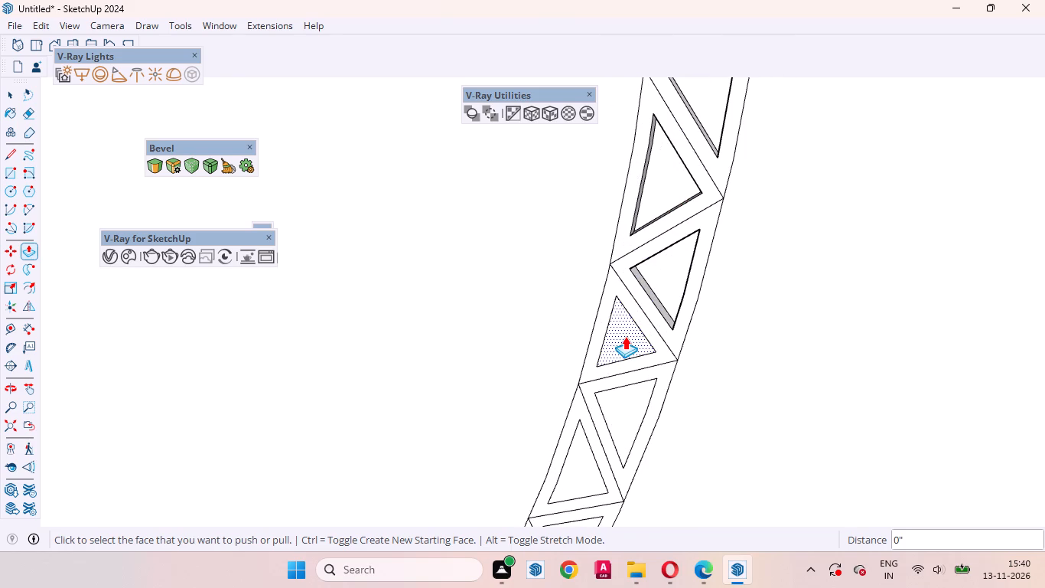
pyautogui.doubleClick(625, 336)
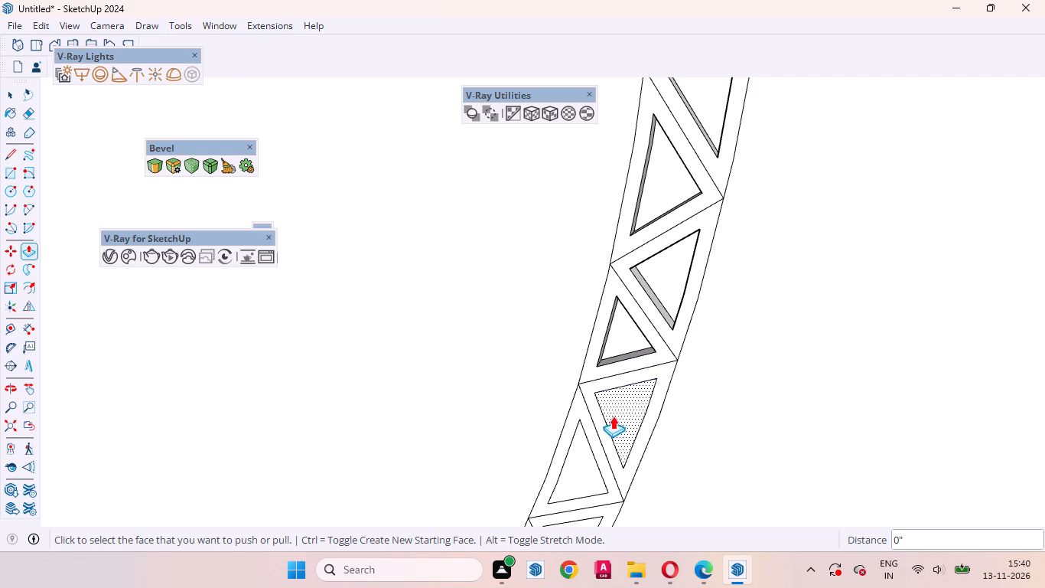
pyautogui.doubleClick(620, 410)
pyautogui.doubleClick(578, 459)
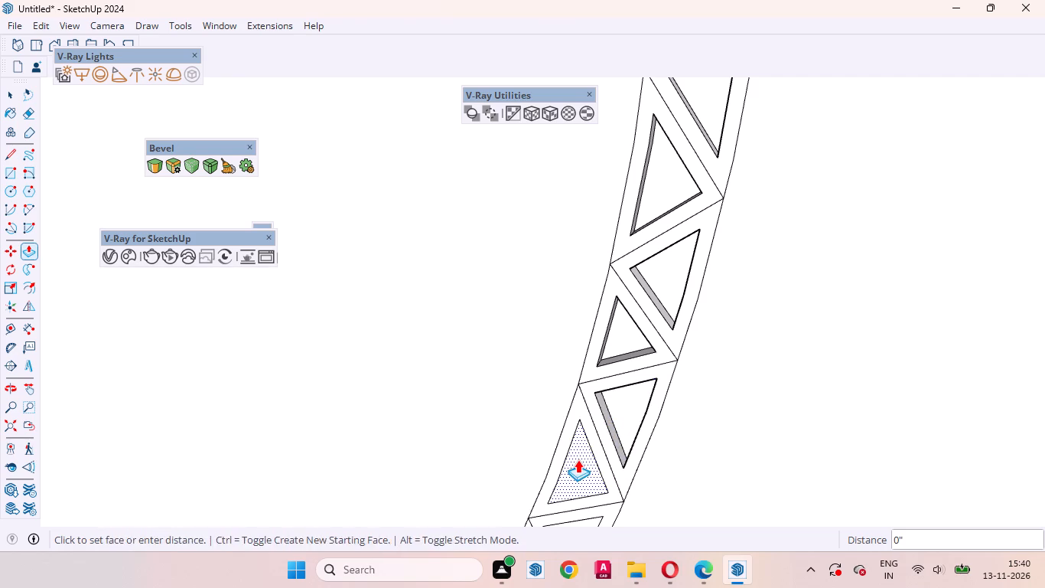
# Apply the 4 mm recess to the following four inset triangles down the band, starting with the outer-curve one.
pyautogui.scroll(-15, 620, 270)
pyautogui.scroll(5, 604, 346)
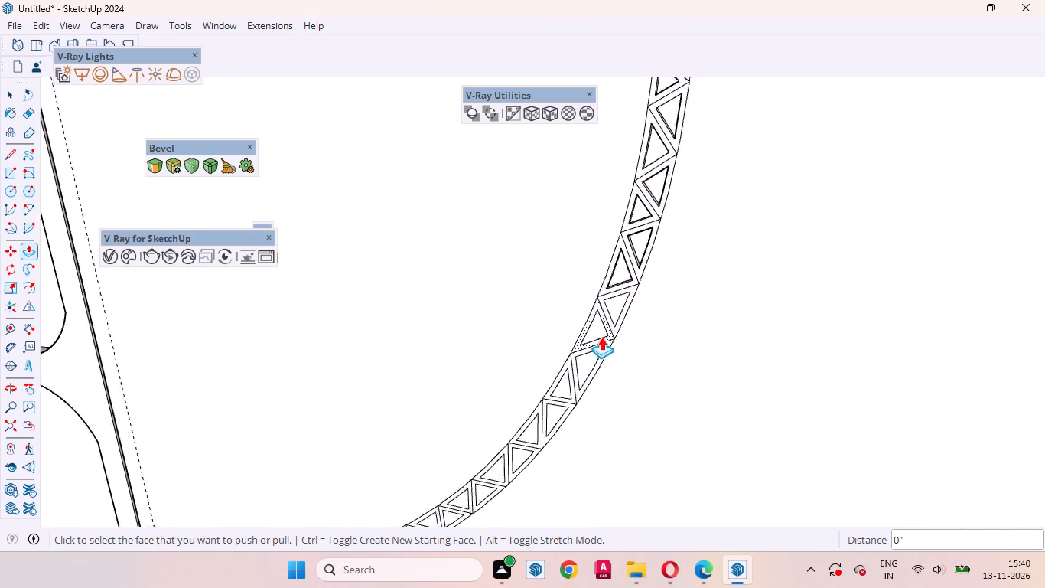
pyautogui.scroll(6, 601, 337)
pyautogui.doubleClick(597, 325)
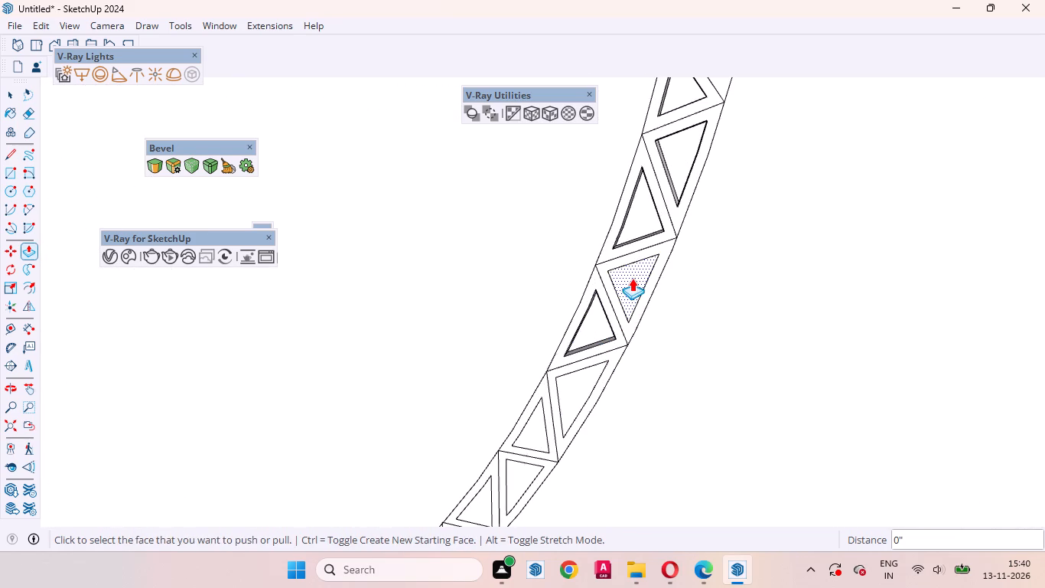
pyautogui.doubleClick(632, 278)
pyautogui.doubleClick(578, 378)
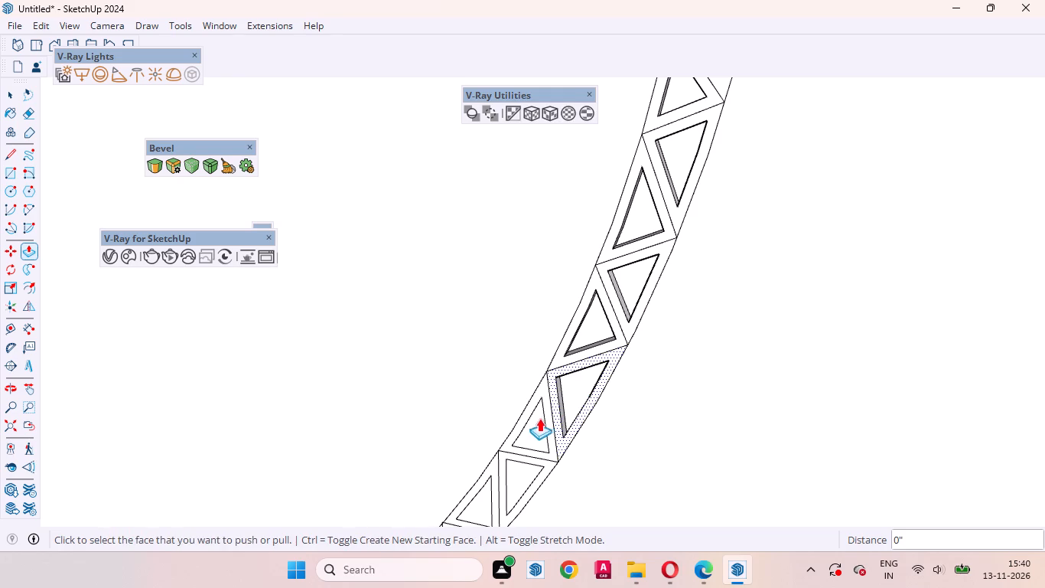
pyautogui.doubleClick(532, 421)
# Recess four more inset triangles further down the curving band by 4 mm, starting with the outer-curve one.
pyautogui.scroll(-10, 634, 267)
pyautogui.scroll(2, 551, 403)
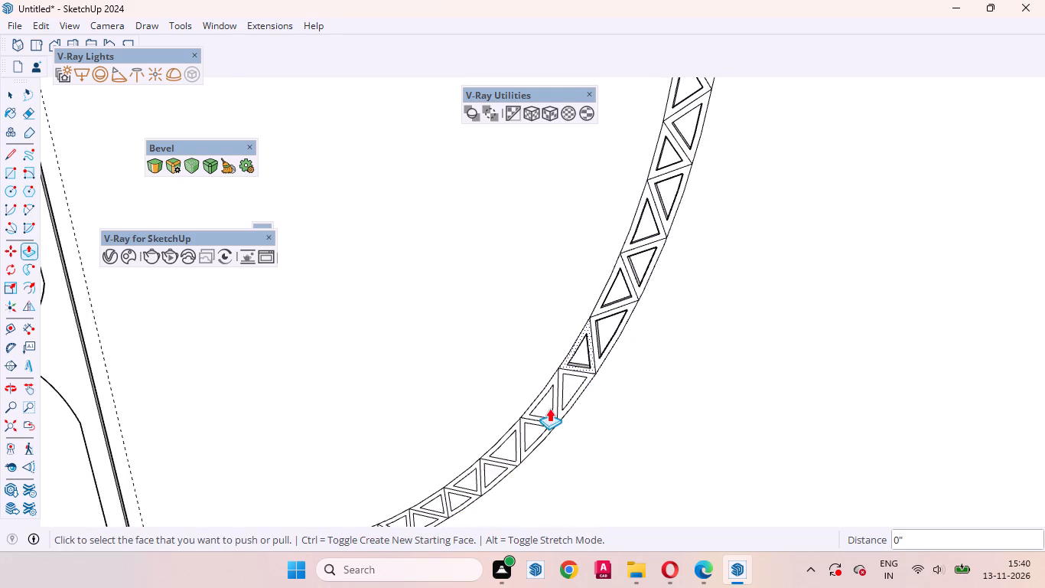
pyautogui.scroll(5, 549, 408)
pyautogui.doubleClick(581, 367)
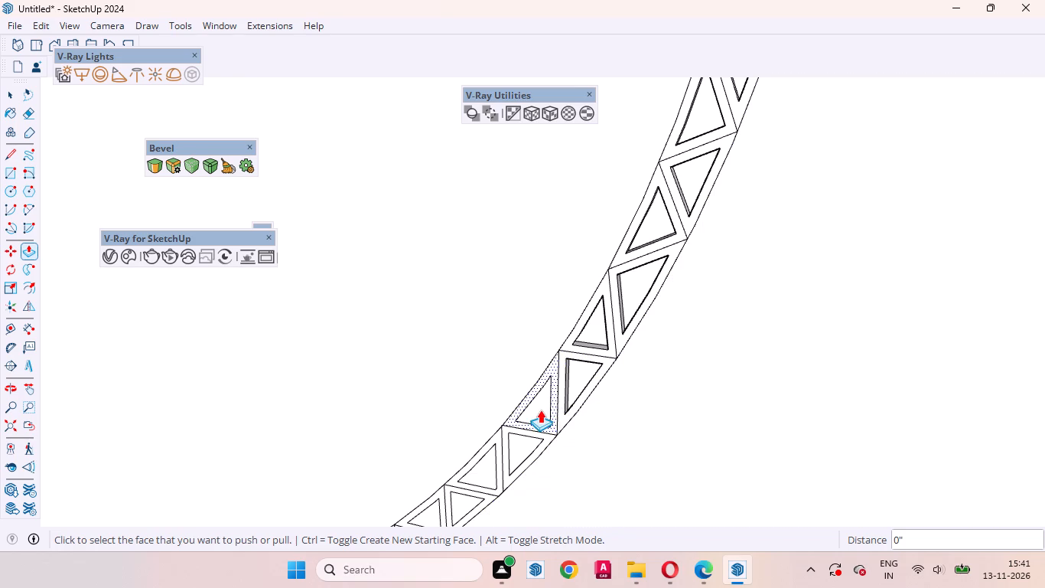
pyautogui.doubleClick(534, 409)
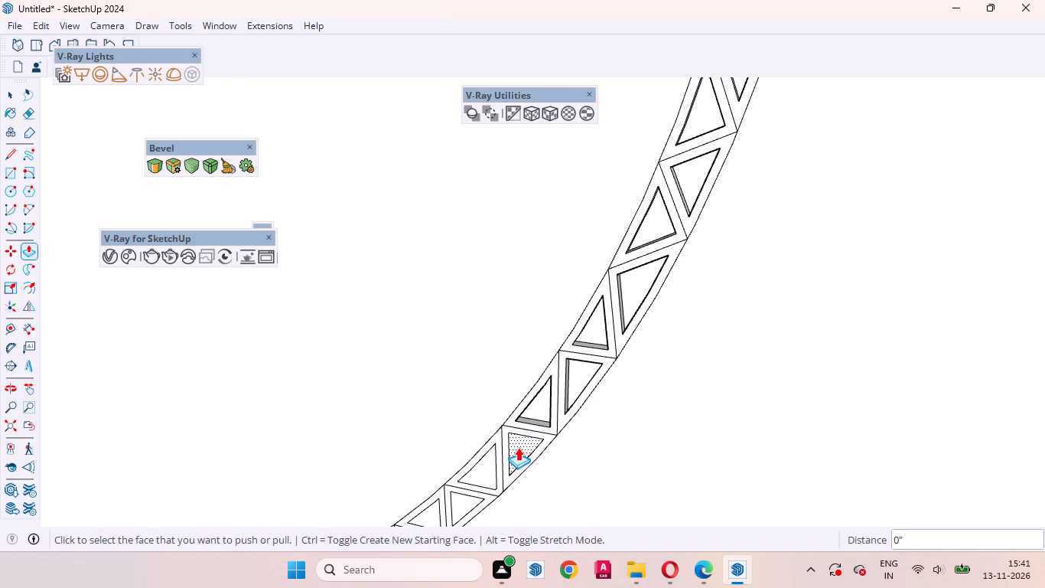
pyautogui.doubleClick(518, 447)
pyautogui.doubleClick(480, 461)
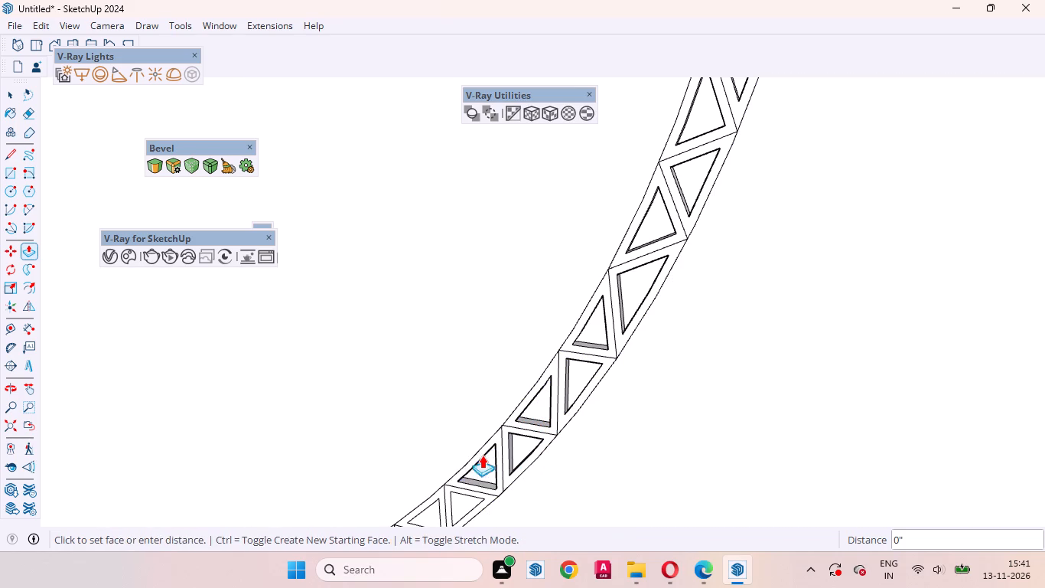
# At the band's lower end, recess the first five inset triangles from the straight frame edge by 4 mm.
pyautogui.scroll(-12, 679, 315)
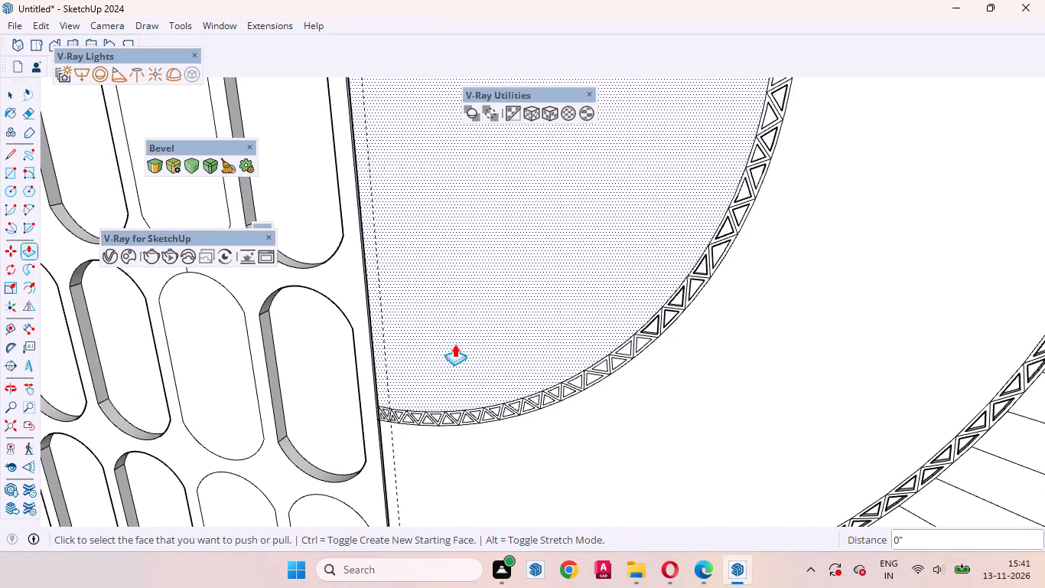
pyautogui.scroll(20, 355, 443)
pyautogui.scroll(2, 355, 443)
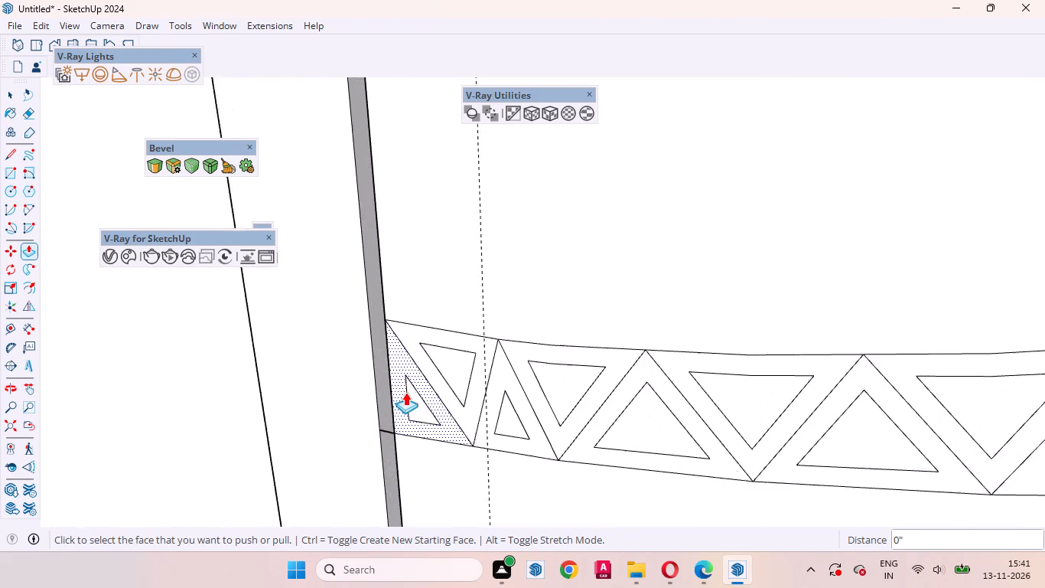
pyautogui.scroll(4, 405, 392)
pyautogui.doubleClick(415, 401)
pyautogui.doubleClick(481, 346)
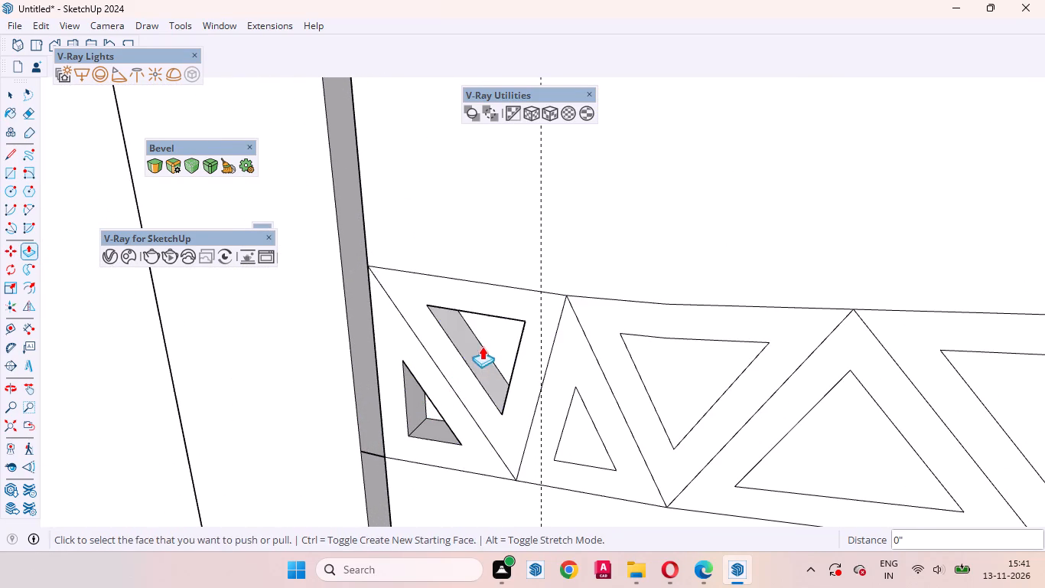
pyautogui.doubleClick(573, 440)
pyautogui.doubleClick(678, 388)
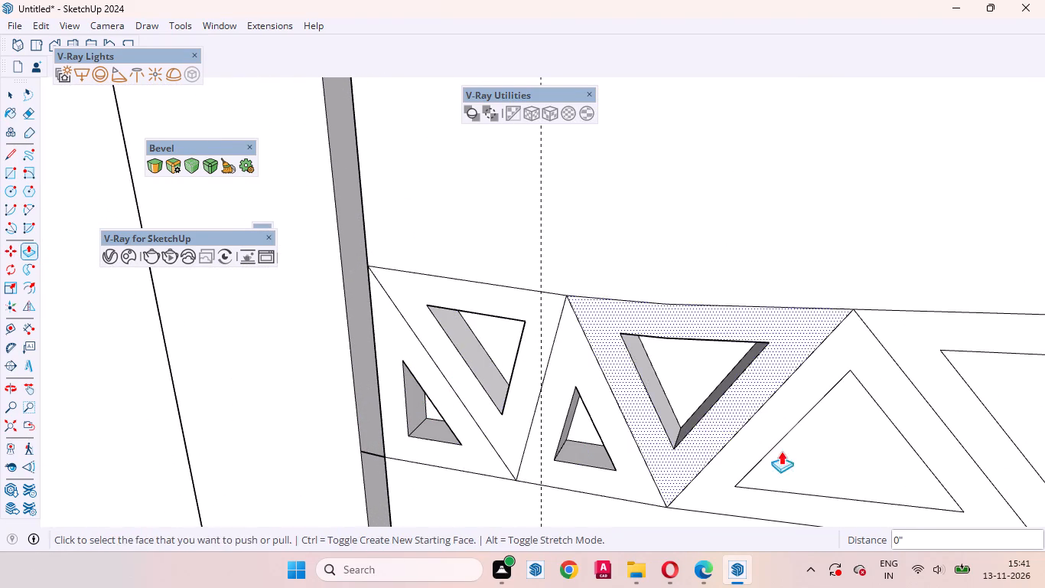
pyautogui.doubleClick(829, 449)
# Repeat the 4 mm recess on the next four inset triangles away from the frame edge, starting with the inner-curve one.
pyautogui.scroll(-11, 451, 361)
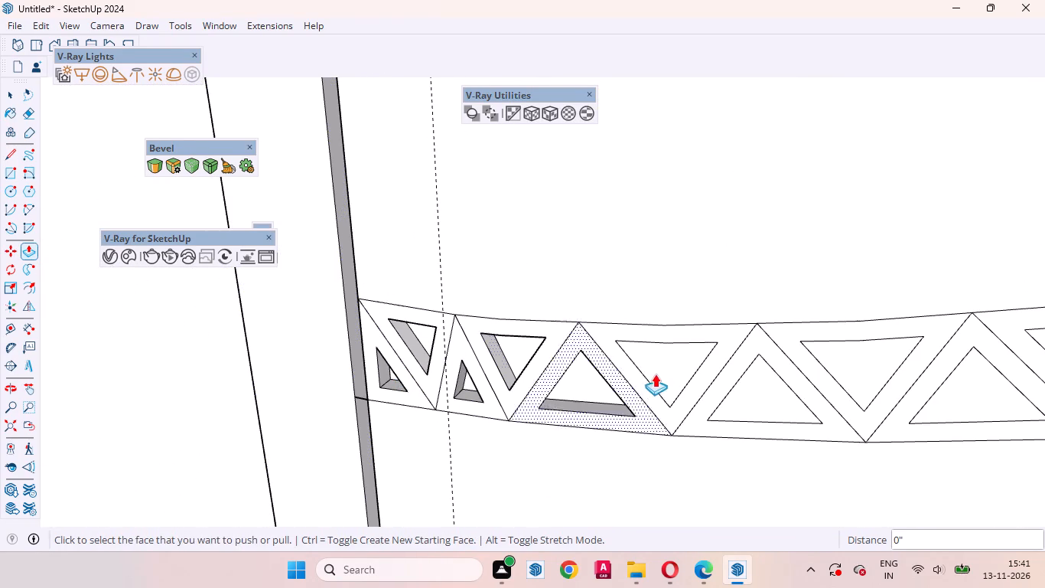
pyautogui.doubleClick(659, 363)
pyautogui.click(747, 394)
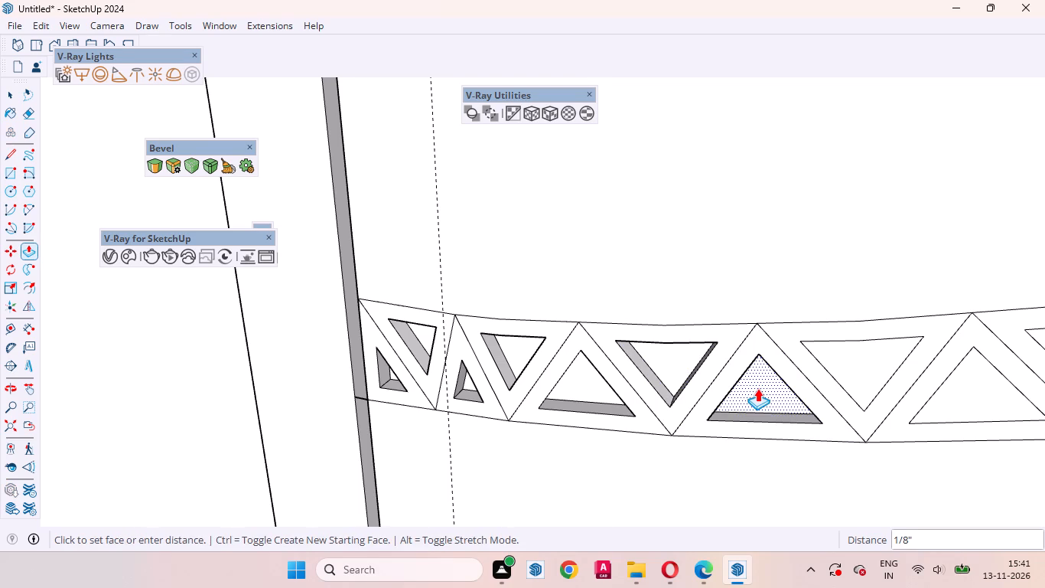
pyautogui.click(757, 388)
pyautogui.doubleClick(857, 367)
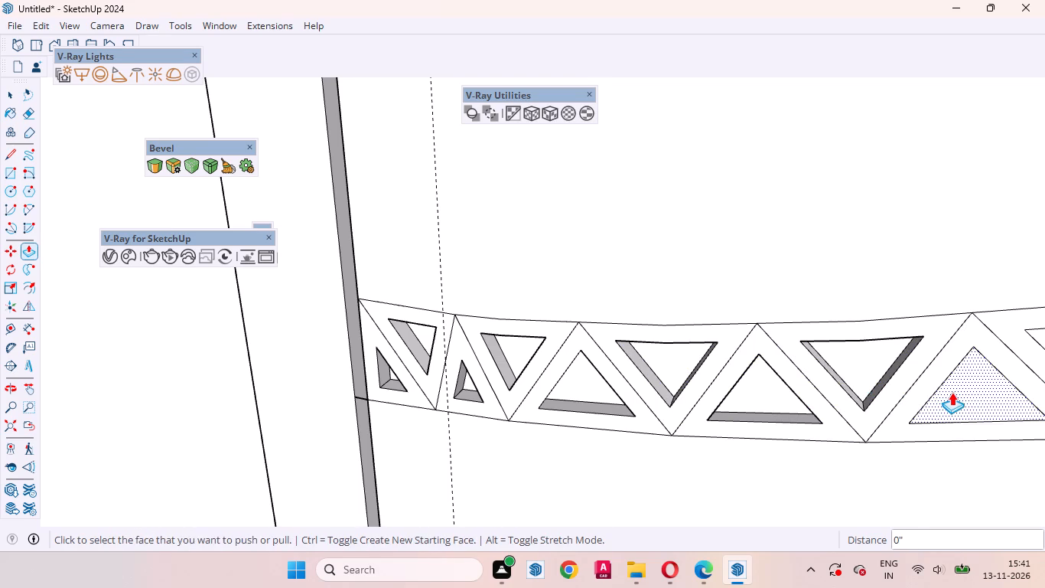
pyautogui.doubleClick(952, 392)
# Recess the following four inset triangles along the lower band by 4 mm, continuing away from the frame edge.
pyautogui.scroll(-17, 444, 371)
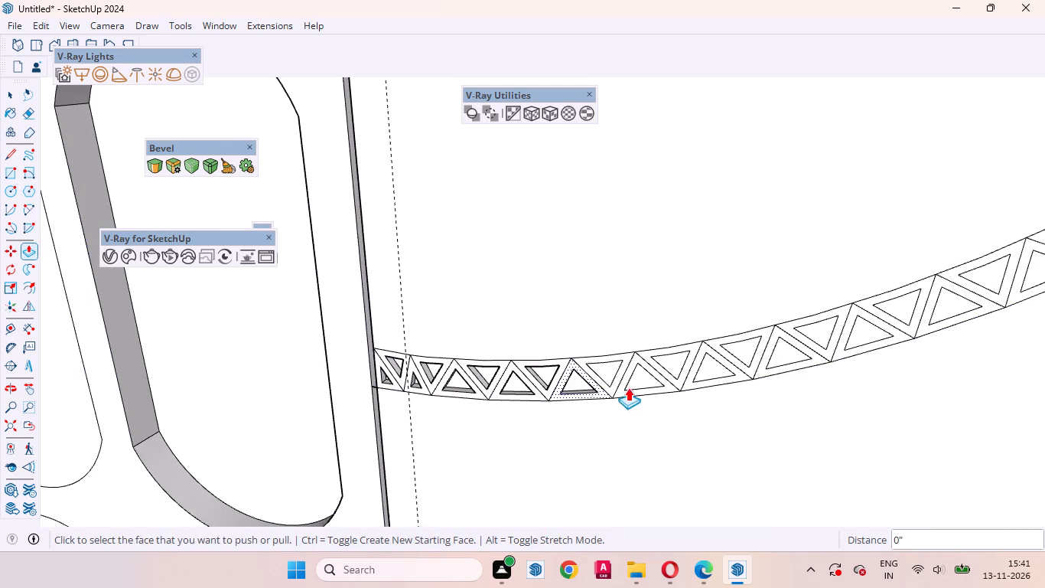
pyautogui.scroll(11, 640, 384)
pyautogui.doubleClick(643, 375)
pyautogui.doubleClick(550, 360)
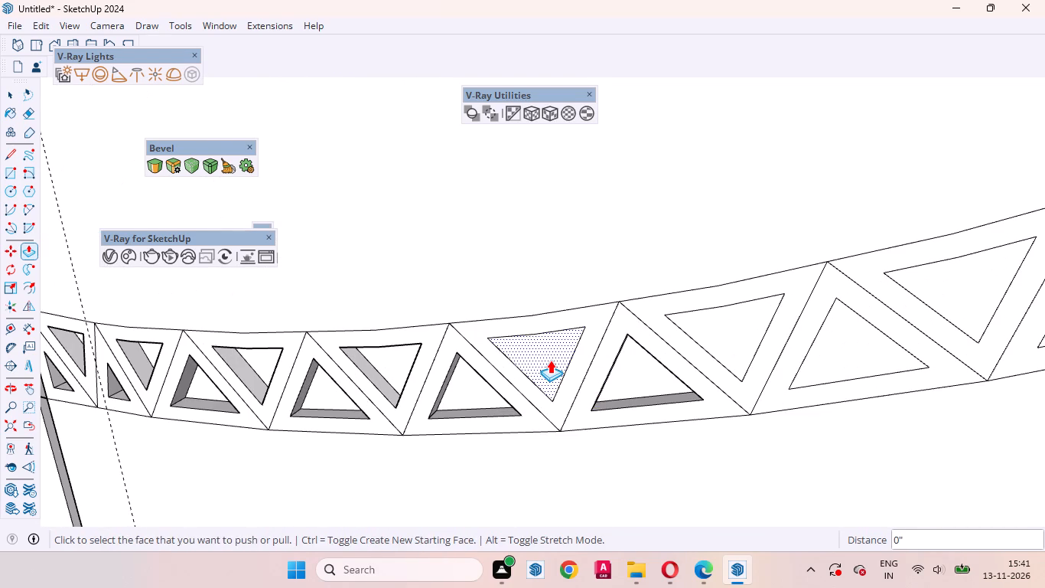
pyautogui.doubleClick(723, 336)
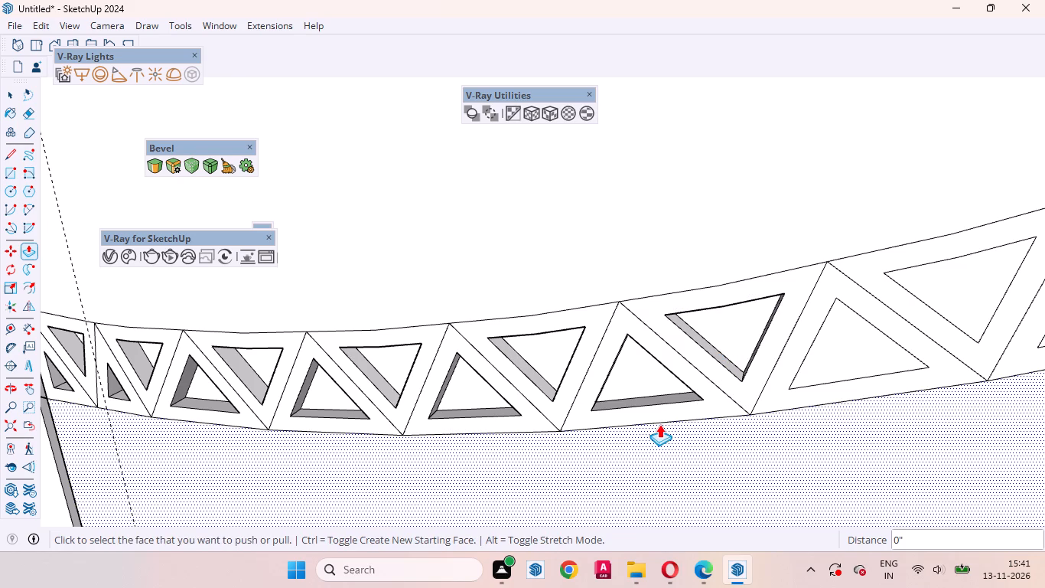
pyautogui.doubleClick(835, 357)
# Apply the 4 mm recess to the next four inset triangles up the curve, two on each side of the band.
pyautogui.scroll(-10, 529, 368)
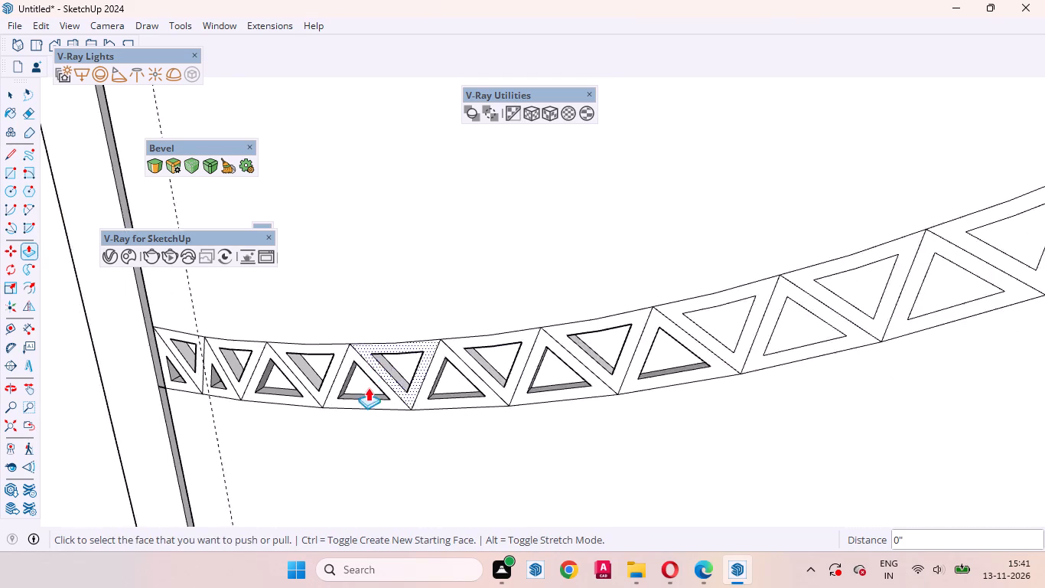
pyautogui.scroll(-6, 368, 387)
pyautogui.scroll(8, 702, 345)
pyautogui.doubleClick(708, 340)
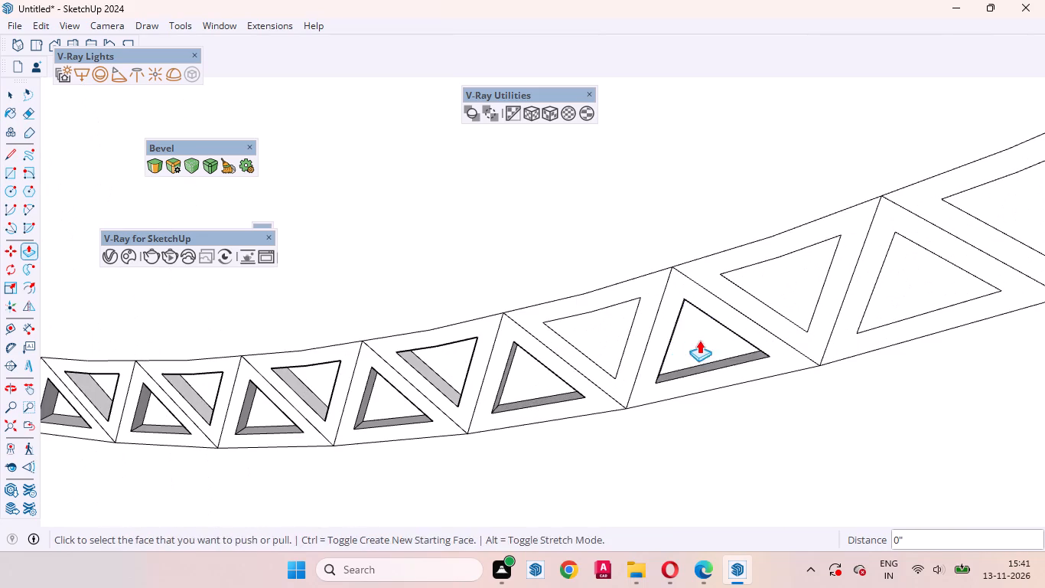
pyautogui.doubleClick(609, 332)
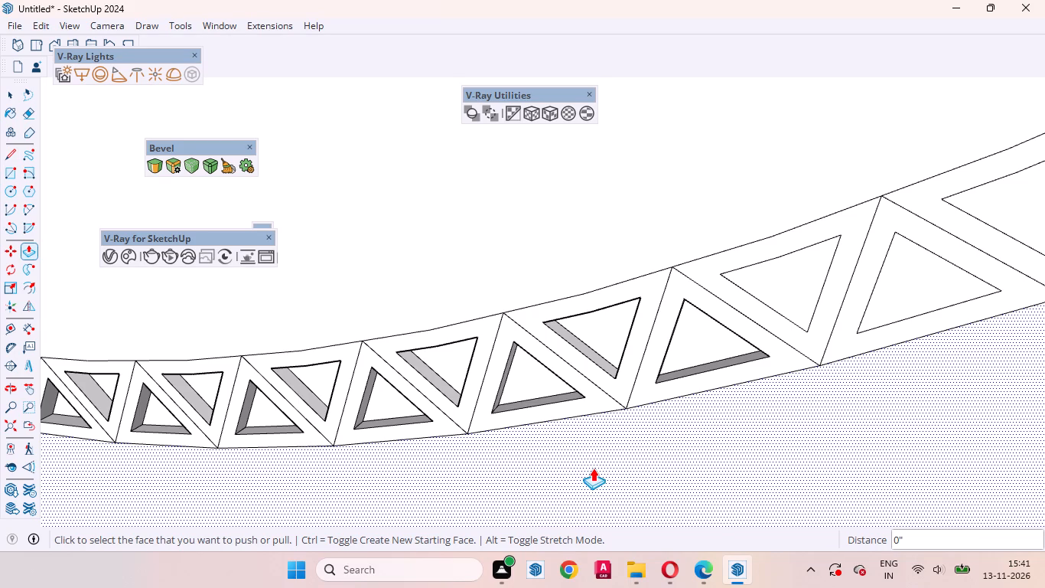
pyautogui.click(780, 287)
pyautogui.click(780, 287)
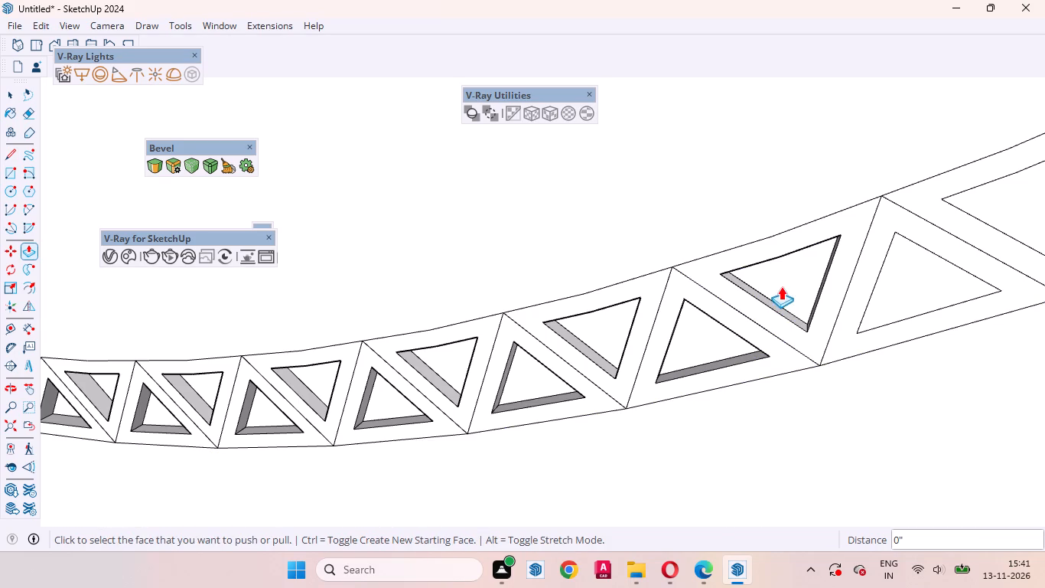
pyautogui.doubleClick(898, 292)
# Repeat the 4 mm recess on the next five inset triangles up the curve, starting and ending with inner-curve ones.
pyautogui.scroll(-11, 562, 354)
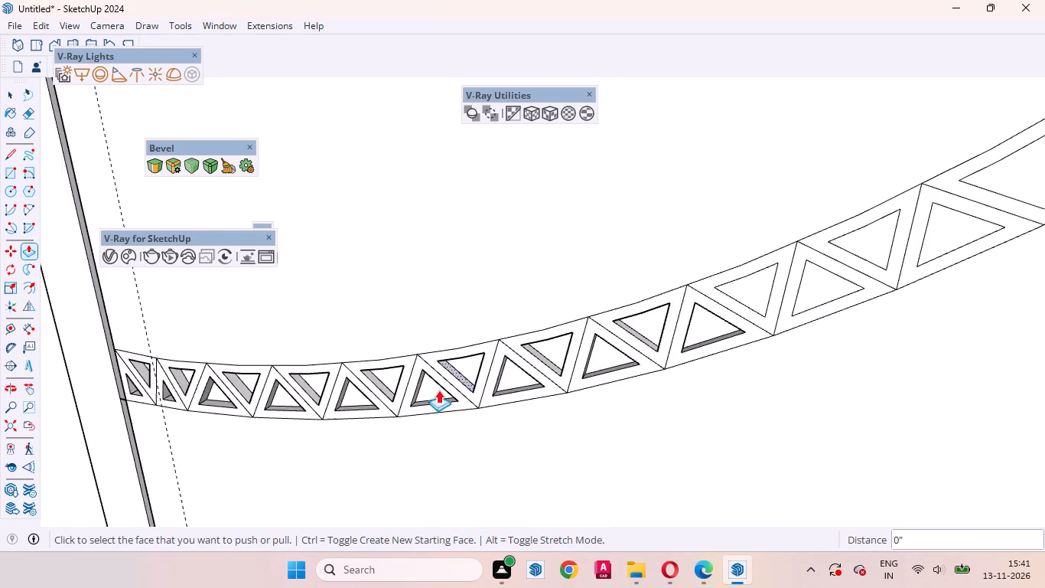
pyautogui.scroll(-5, 438, 390)
pyautogui.scroll(8, 653, 332)
pyautogui.doubleClick(653, 331)
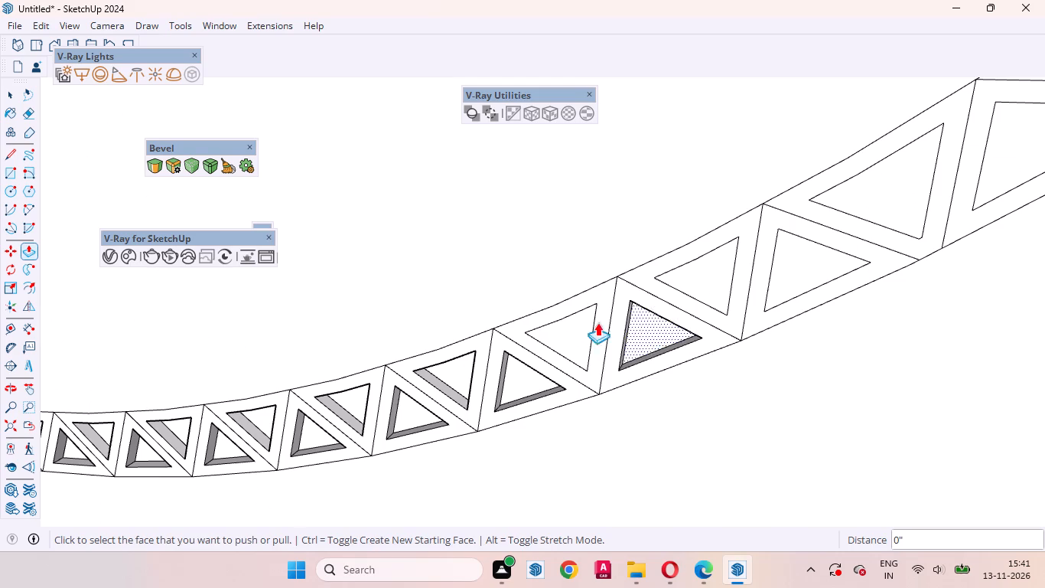
pyautogui.doubleClick(580, 324)
pyautogui.doubleClick(719, 279)
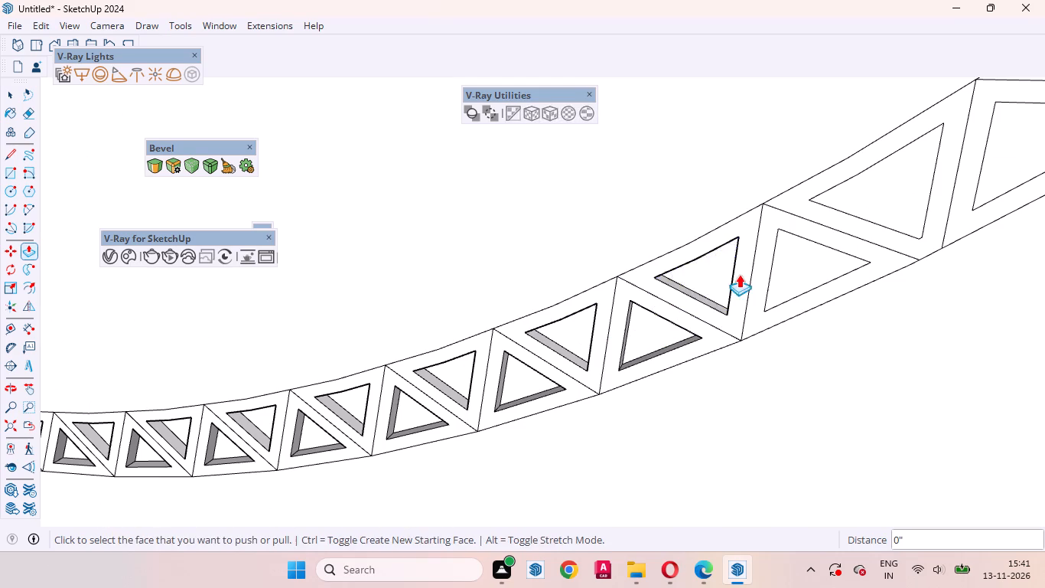
pyautogui.doubleClick(793, 266)
pyautogui.doubleClick(904, 191)
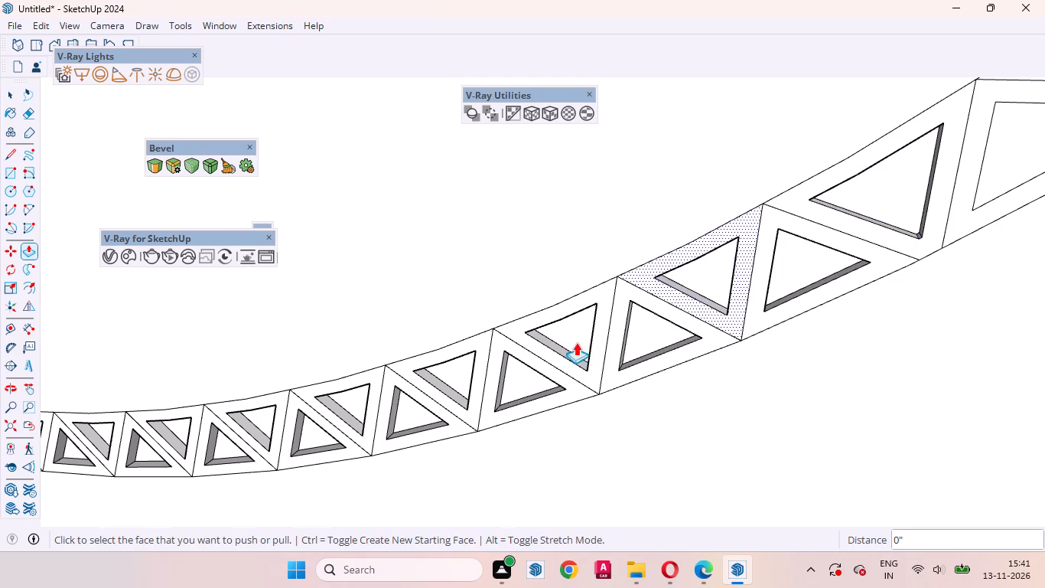
# Repeat the 4 mm recess on the next five inset triangles up the curve, starting and ending with outer-curve ones.
pyautogui.scroll(-13, 562, 369)
pyautogui.scroll(11, 635, 299)
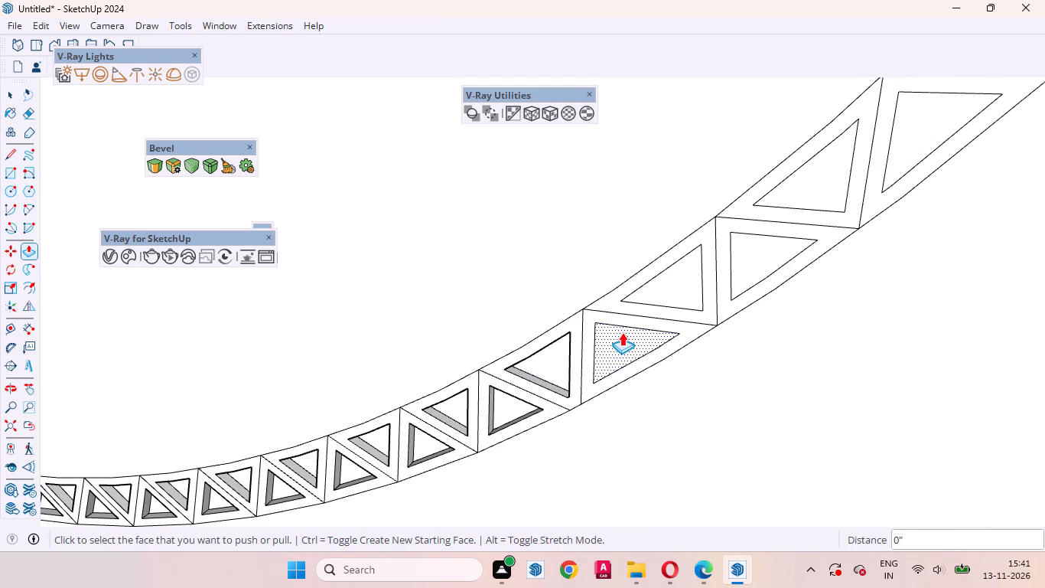
pyautogui.doubleClick(622, 332)
pyautogui.doubleClick(687, 280)
pyautogui.doubleClick(776, 249)
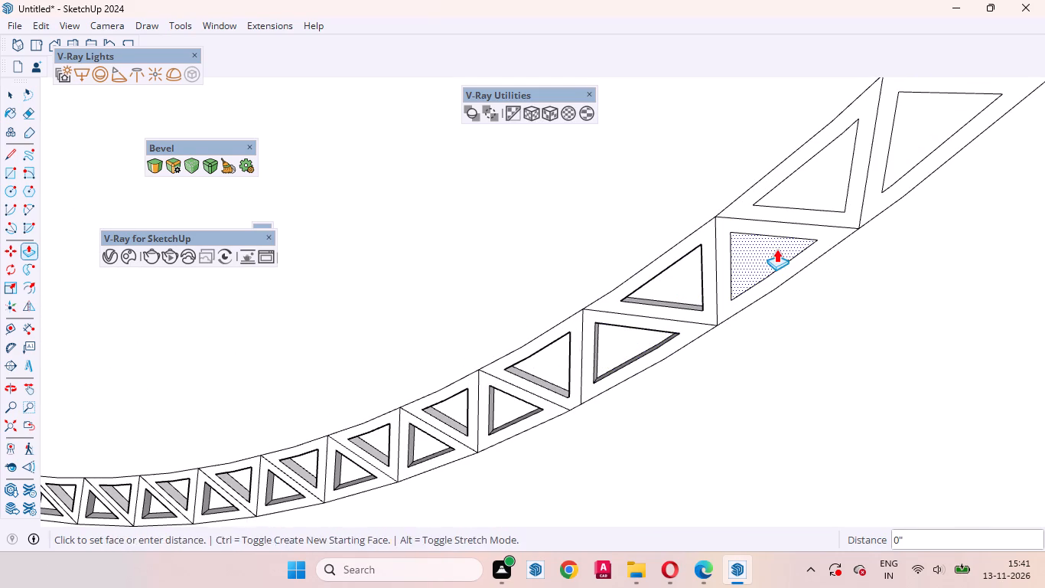
pyautogui.doubleClick(818, 177)
pyautogui.doubleClick(903, 127)
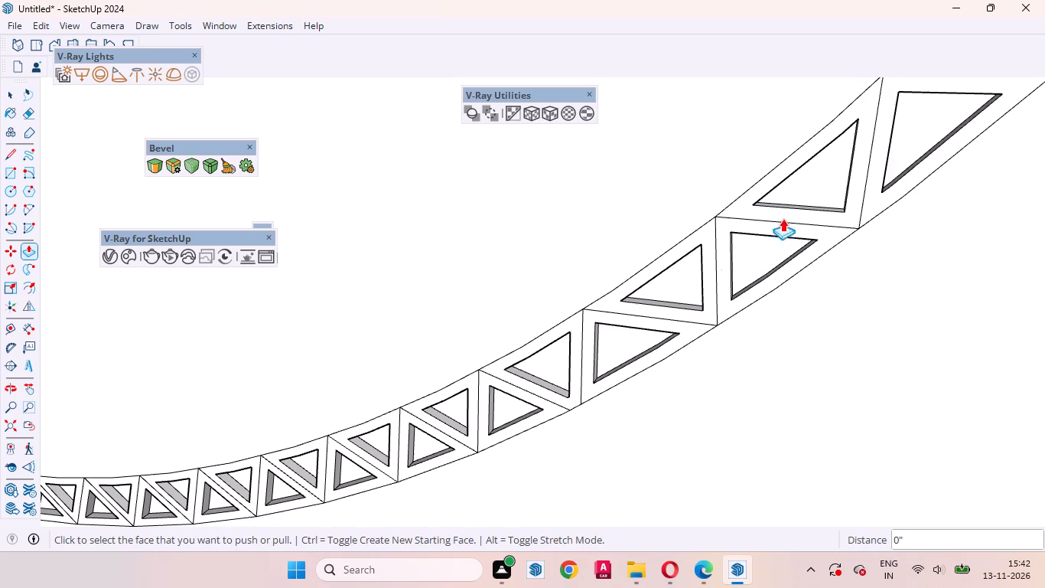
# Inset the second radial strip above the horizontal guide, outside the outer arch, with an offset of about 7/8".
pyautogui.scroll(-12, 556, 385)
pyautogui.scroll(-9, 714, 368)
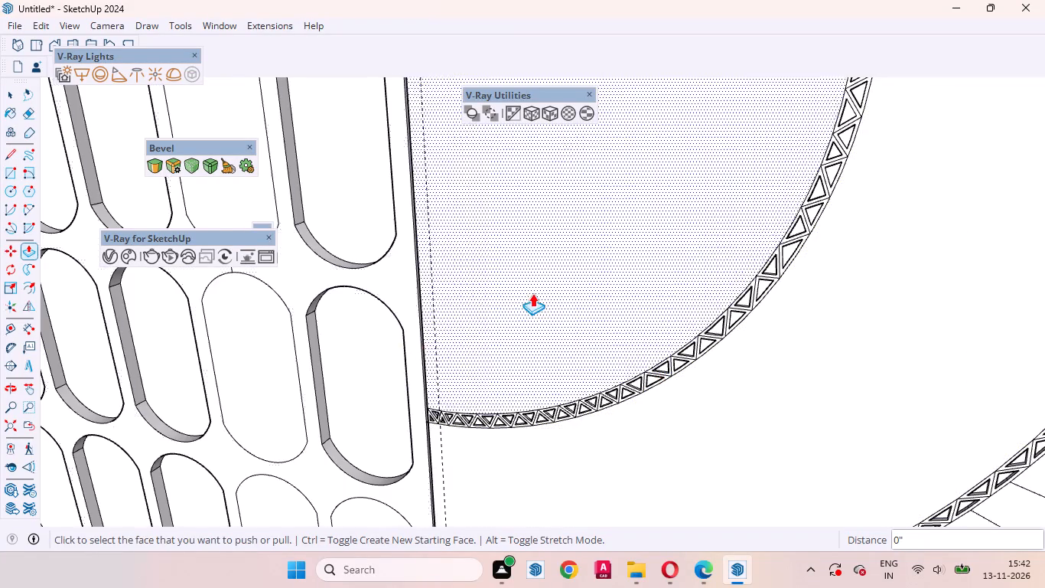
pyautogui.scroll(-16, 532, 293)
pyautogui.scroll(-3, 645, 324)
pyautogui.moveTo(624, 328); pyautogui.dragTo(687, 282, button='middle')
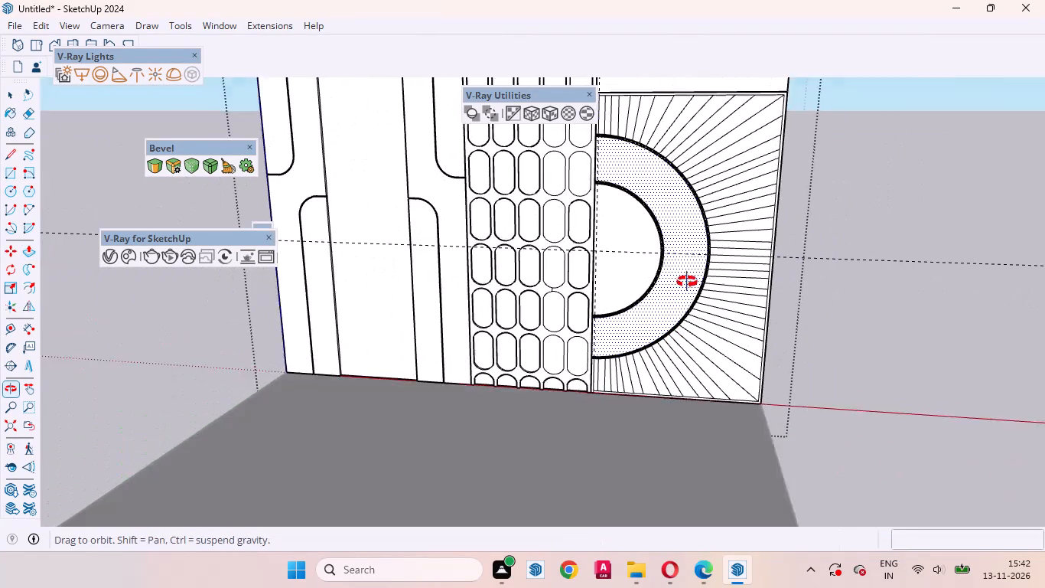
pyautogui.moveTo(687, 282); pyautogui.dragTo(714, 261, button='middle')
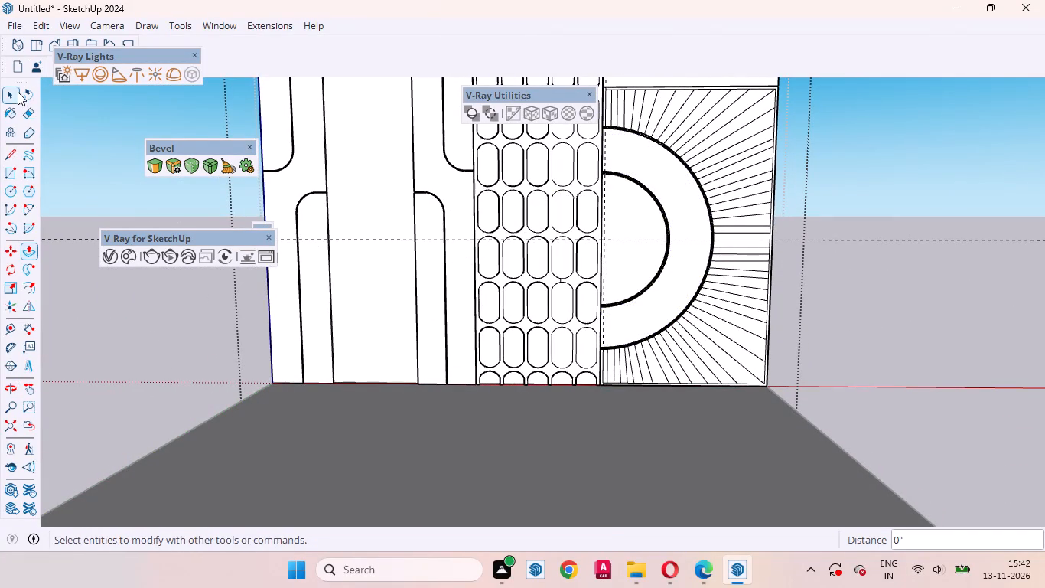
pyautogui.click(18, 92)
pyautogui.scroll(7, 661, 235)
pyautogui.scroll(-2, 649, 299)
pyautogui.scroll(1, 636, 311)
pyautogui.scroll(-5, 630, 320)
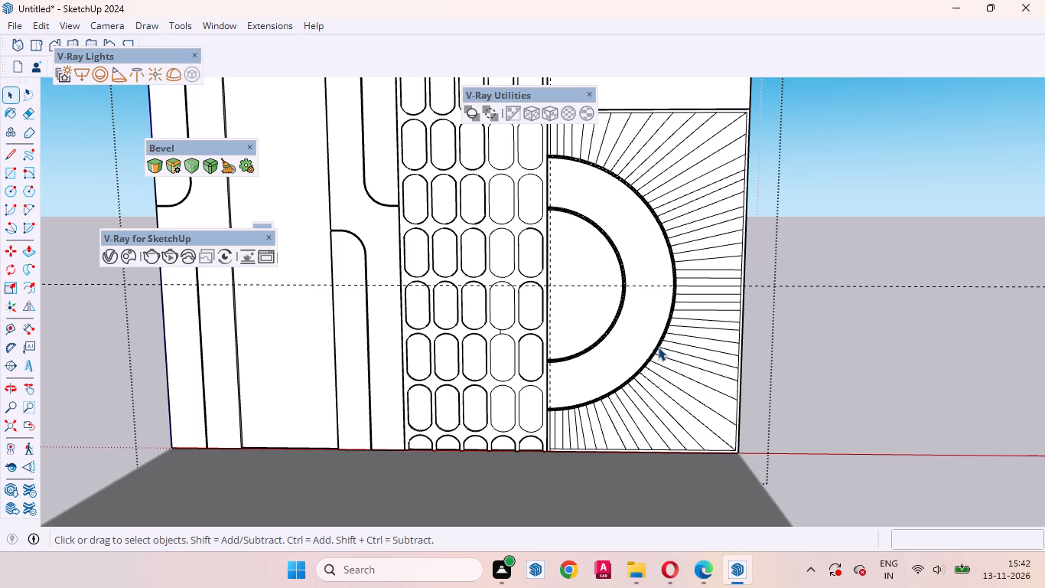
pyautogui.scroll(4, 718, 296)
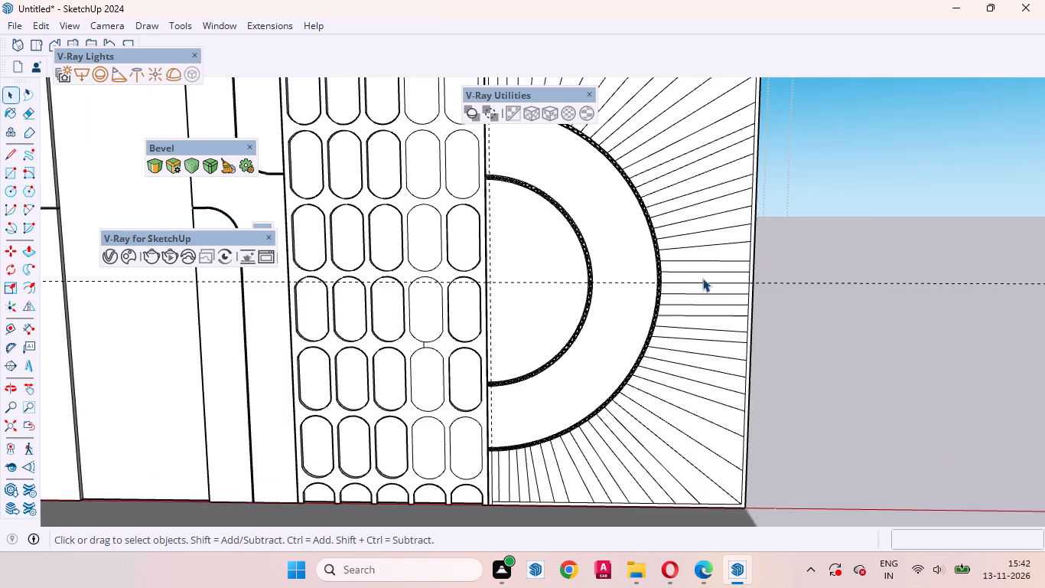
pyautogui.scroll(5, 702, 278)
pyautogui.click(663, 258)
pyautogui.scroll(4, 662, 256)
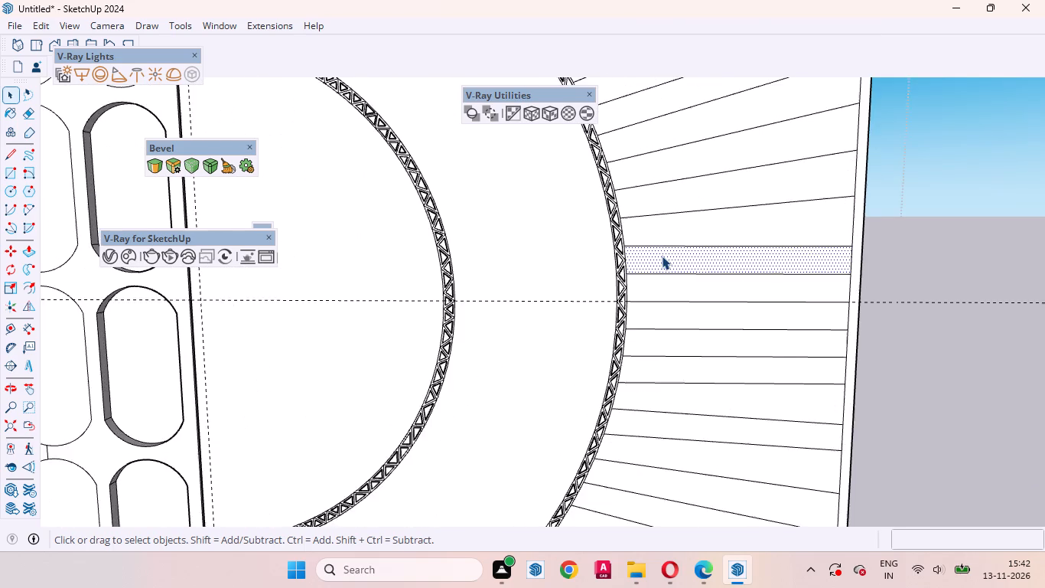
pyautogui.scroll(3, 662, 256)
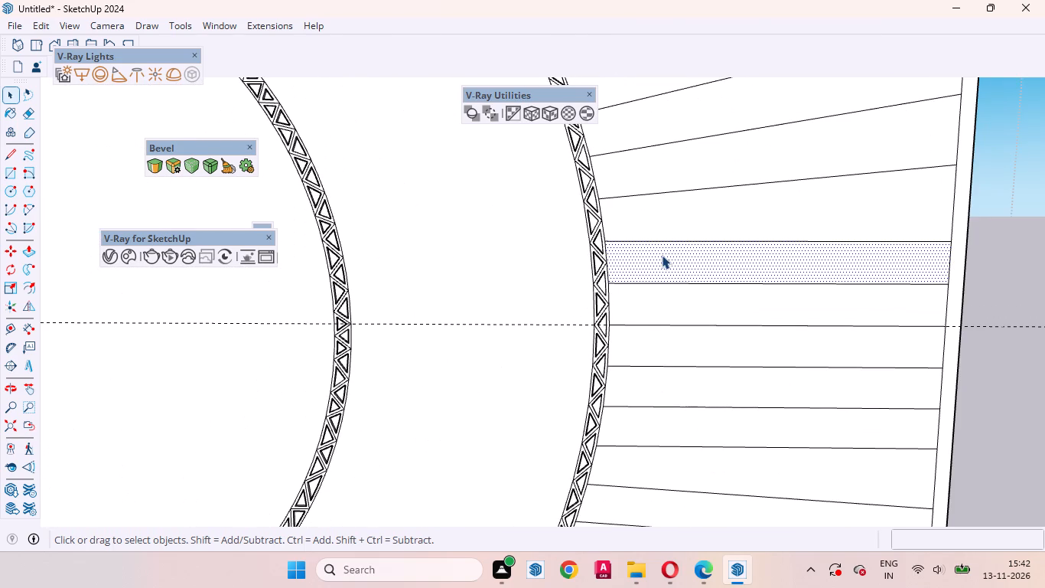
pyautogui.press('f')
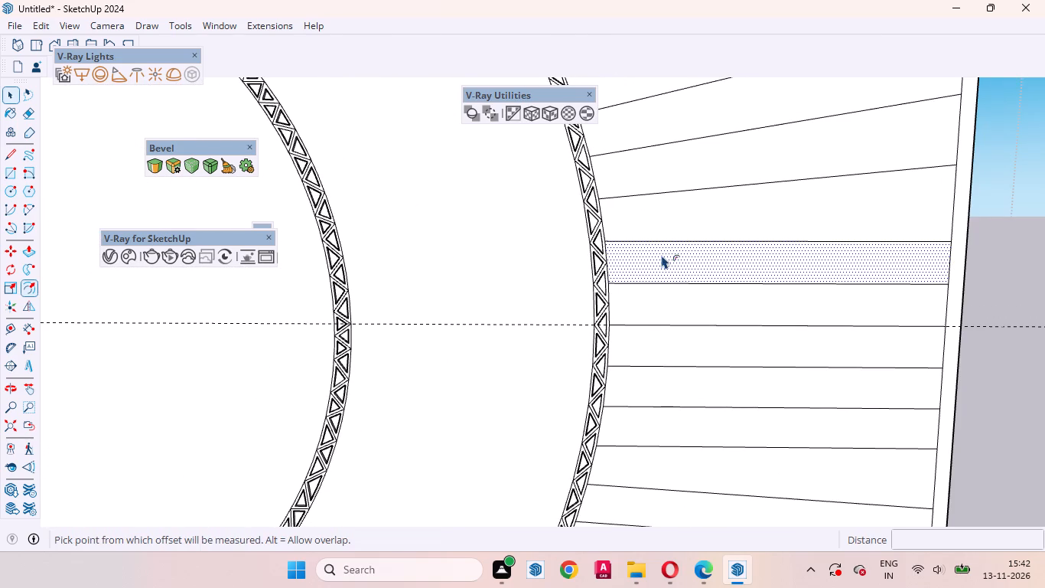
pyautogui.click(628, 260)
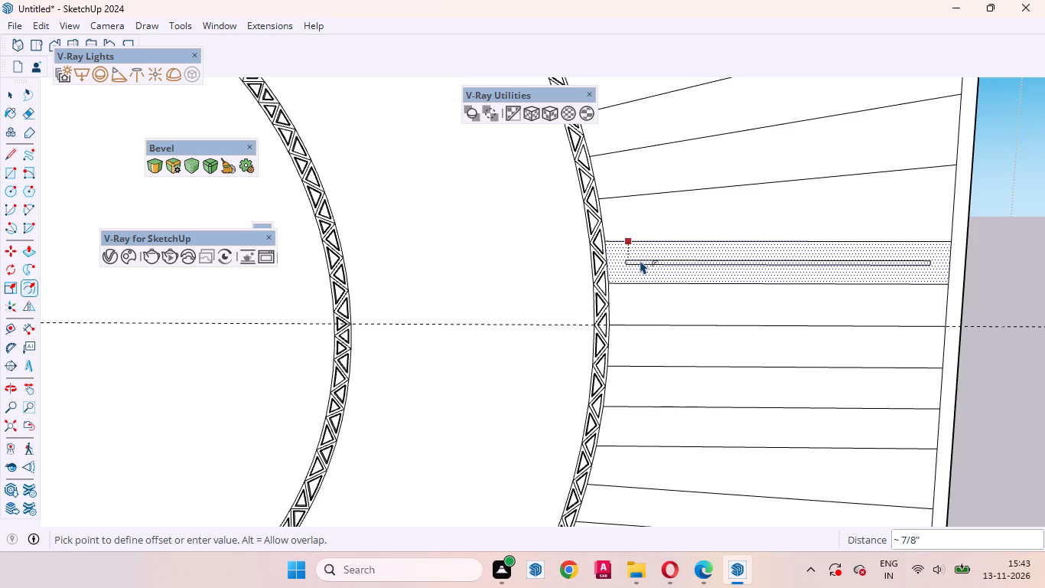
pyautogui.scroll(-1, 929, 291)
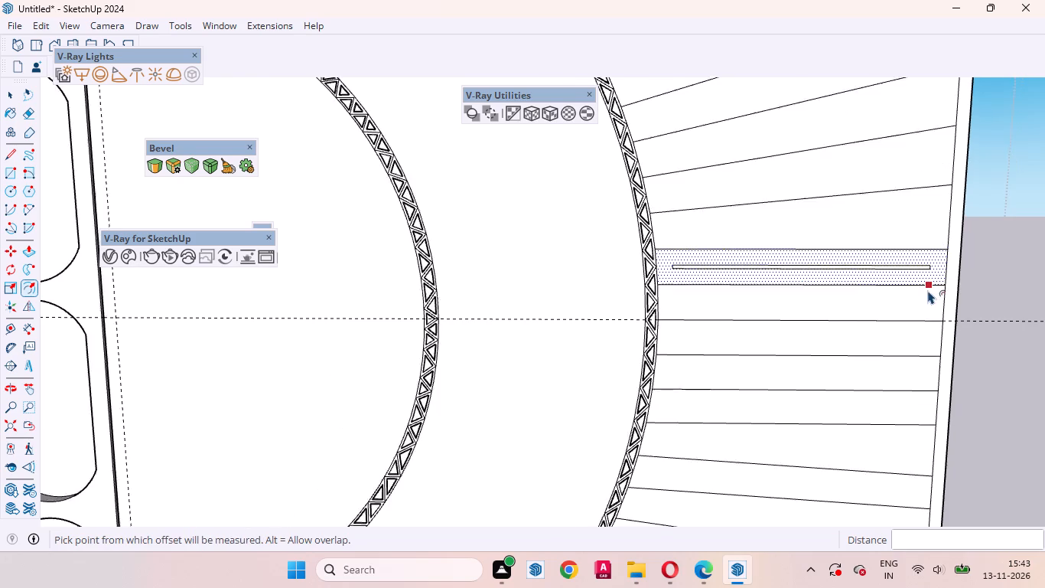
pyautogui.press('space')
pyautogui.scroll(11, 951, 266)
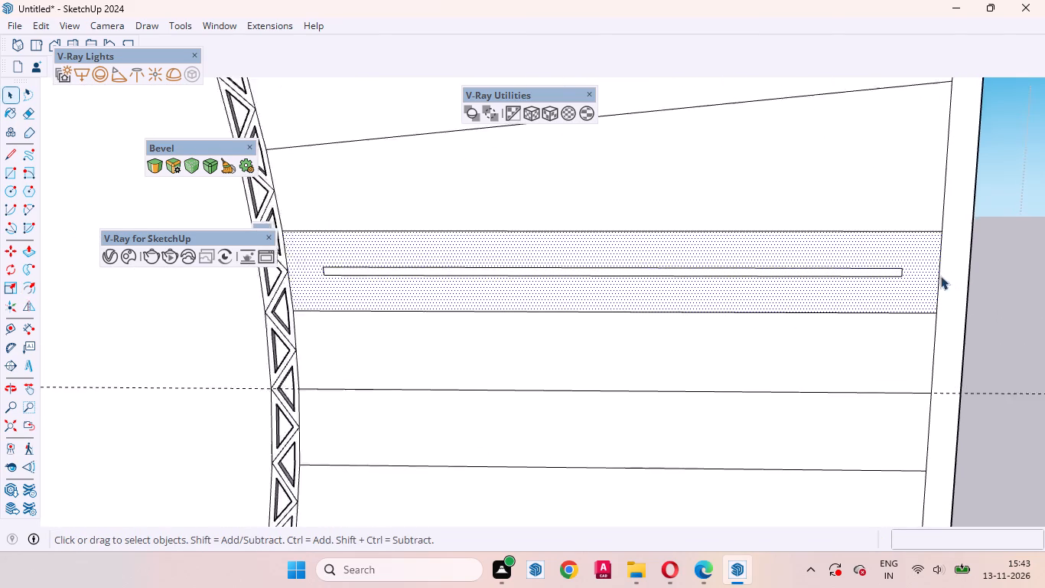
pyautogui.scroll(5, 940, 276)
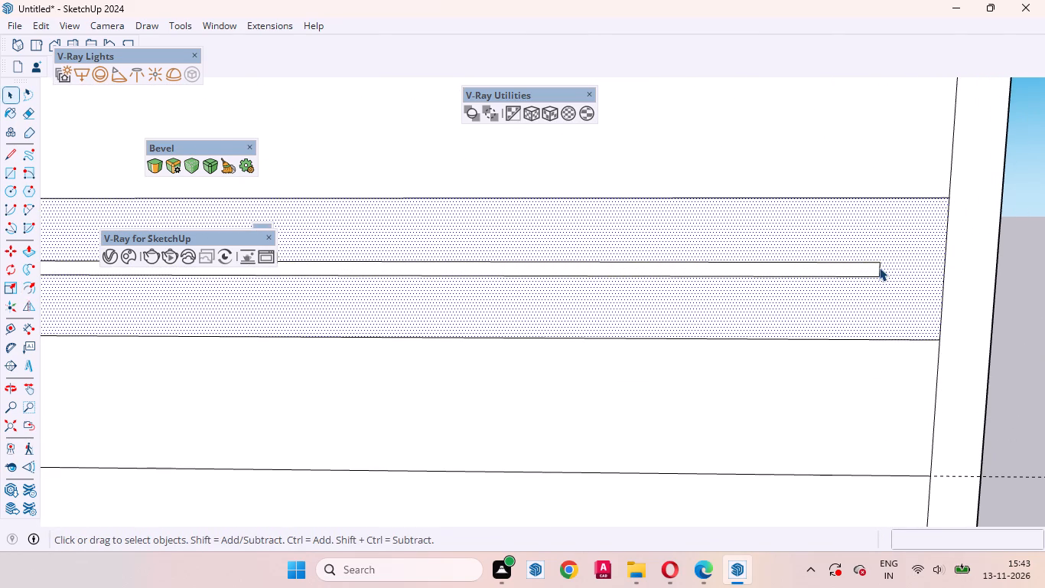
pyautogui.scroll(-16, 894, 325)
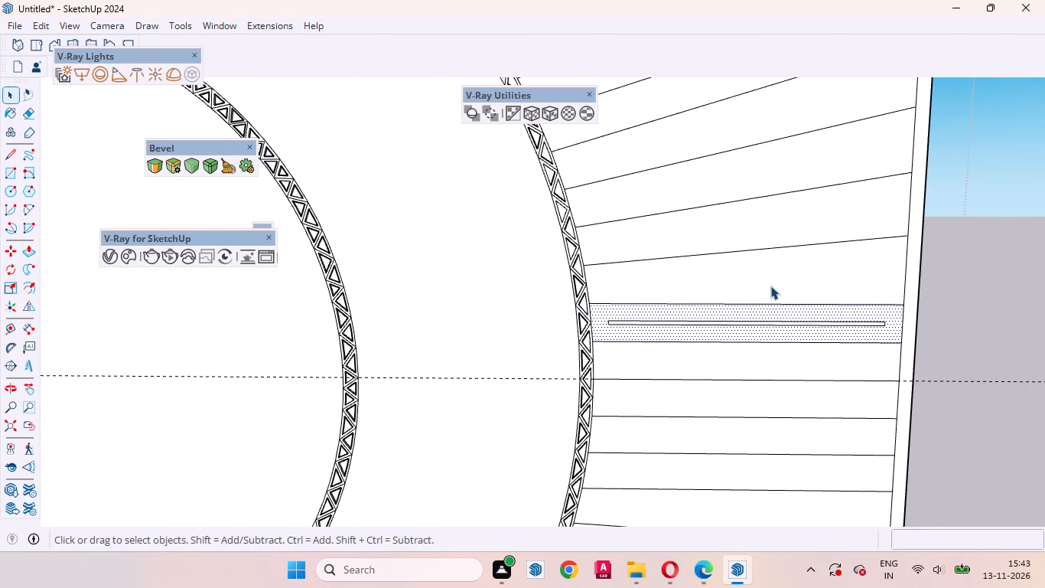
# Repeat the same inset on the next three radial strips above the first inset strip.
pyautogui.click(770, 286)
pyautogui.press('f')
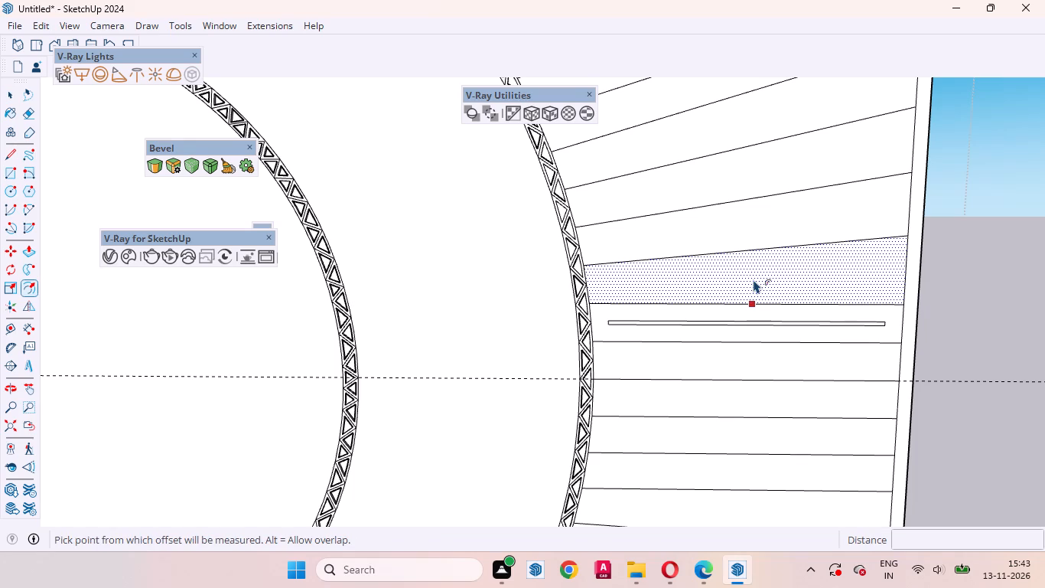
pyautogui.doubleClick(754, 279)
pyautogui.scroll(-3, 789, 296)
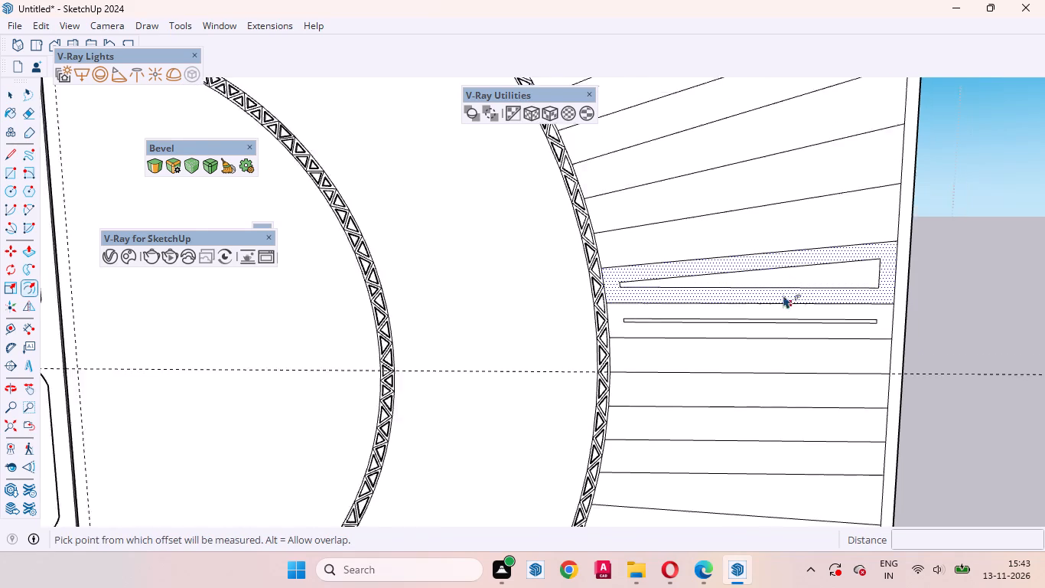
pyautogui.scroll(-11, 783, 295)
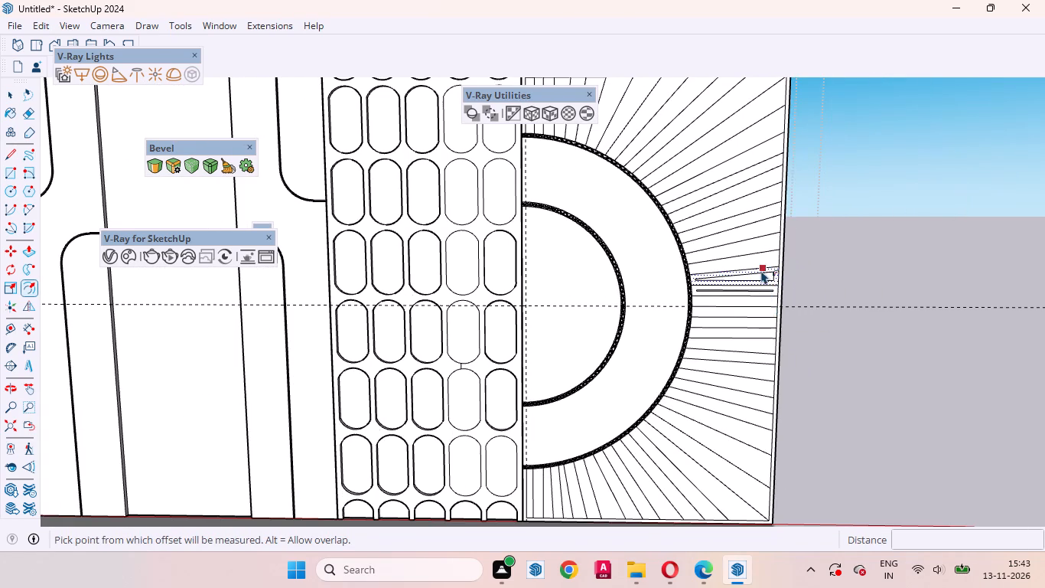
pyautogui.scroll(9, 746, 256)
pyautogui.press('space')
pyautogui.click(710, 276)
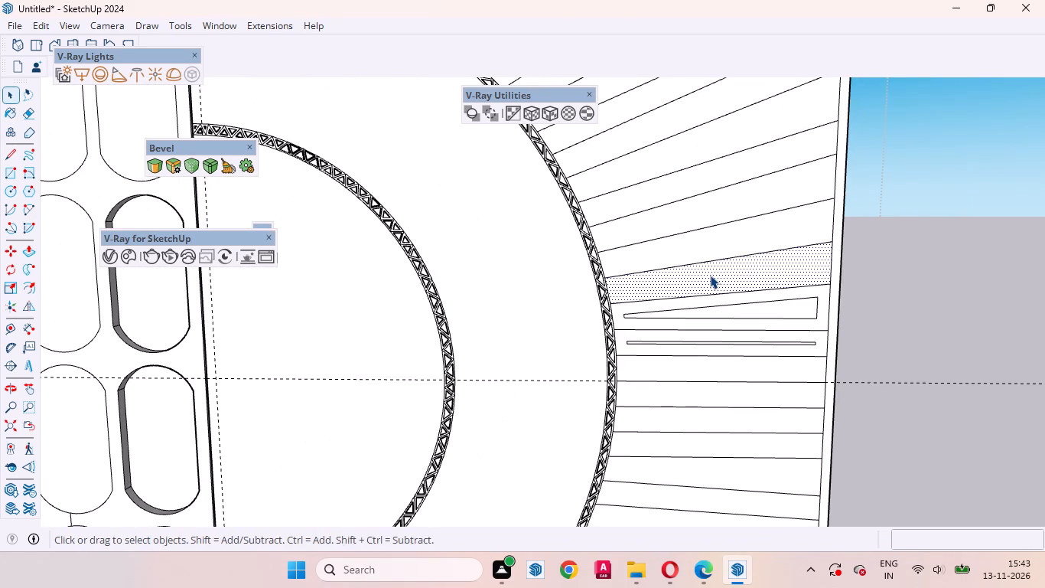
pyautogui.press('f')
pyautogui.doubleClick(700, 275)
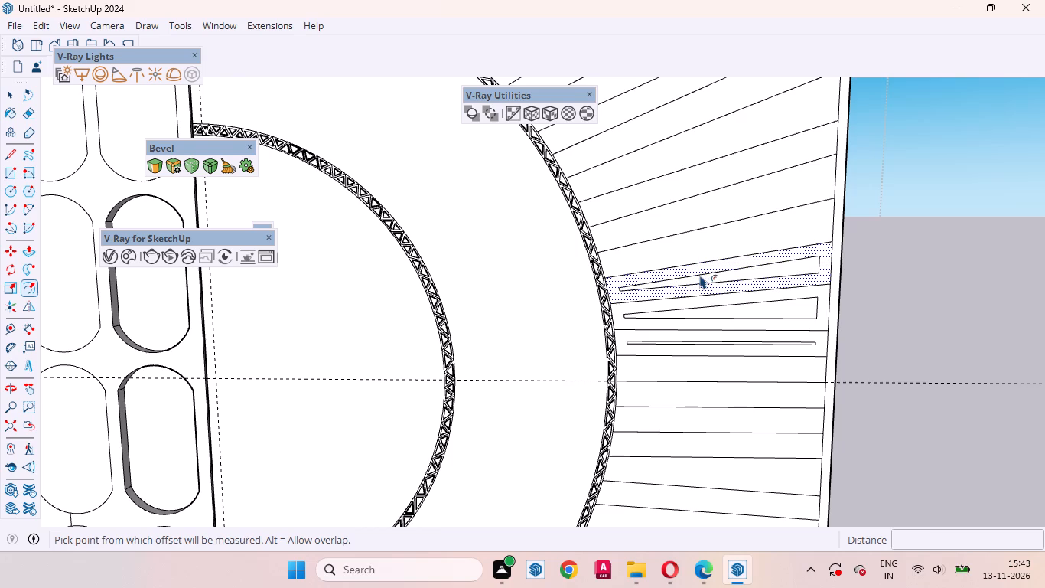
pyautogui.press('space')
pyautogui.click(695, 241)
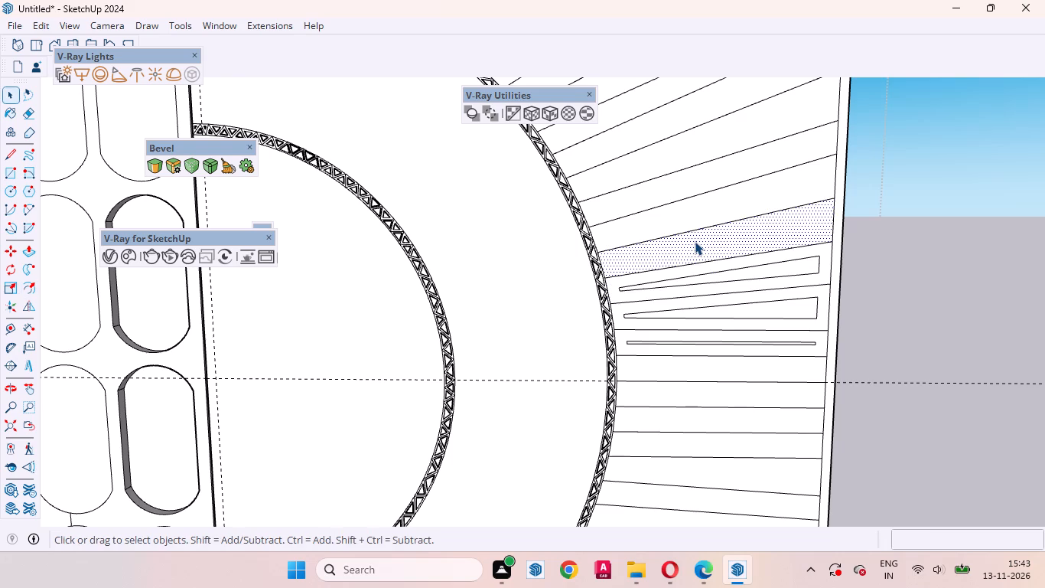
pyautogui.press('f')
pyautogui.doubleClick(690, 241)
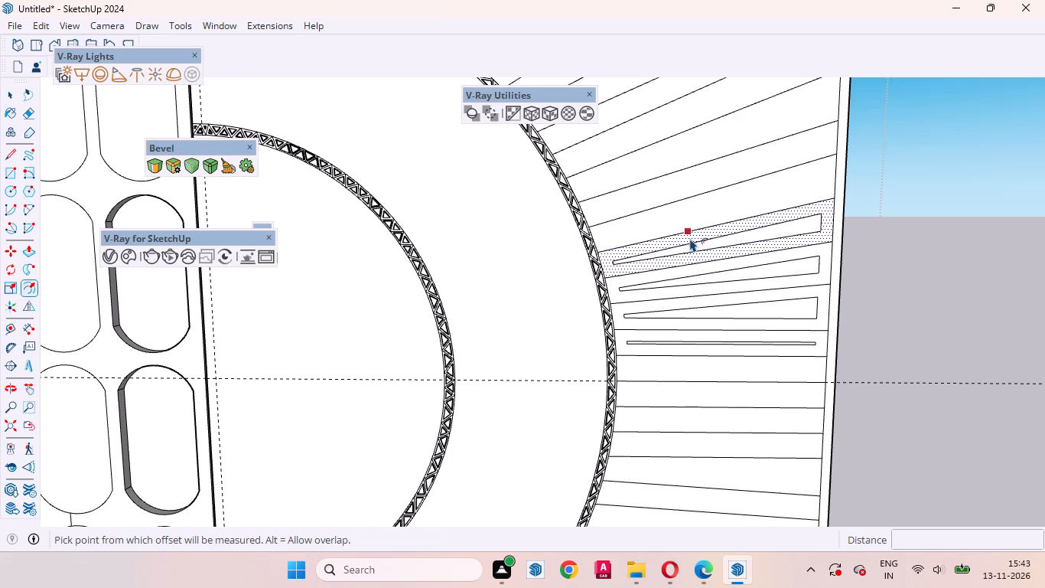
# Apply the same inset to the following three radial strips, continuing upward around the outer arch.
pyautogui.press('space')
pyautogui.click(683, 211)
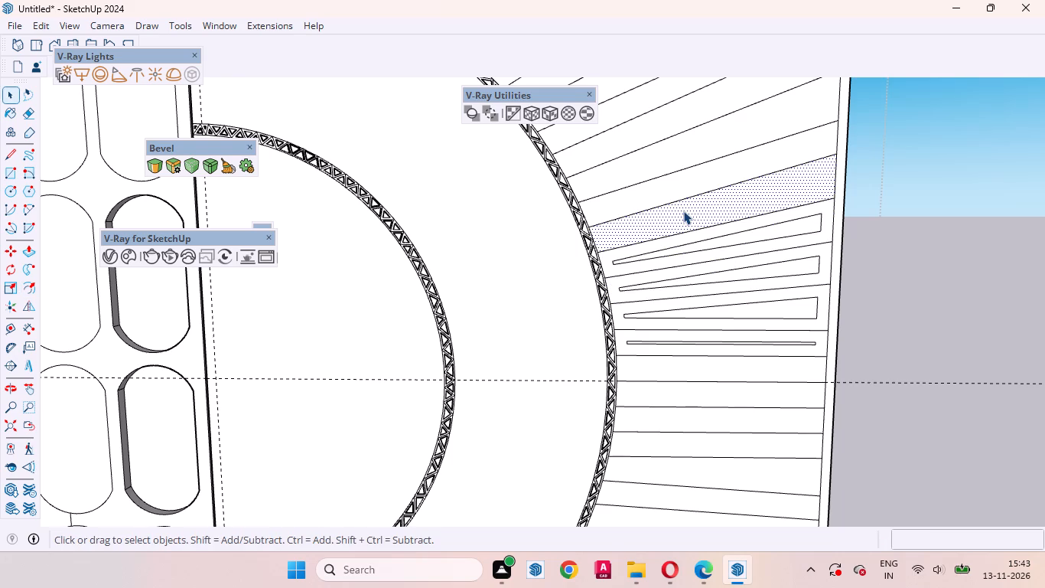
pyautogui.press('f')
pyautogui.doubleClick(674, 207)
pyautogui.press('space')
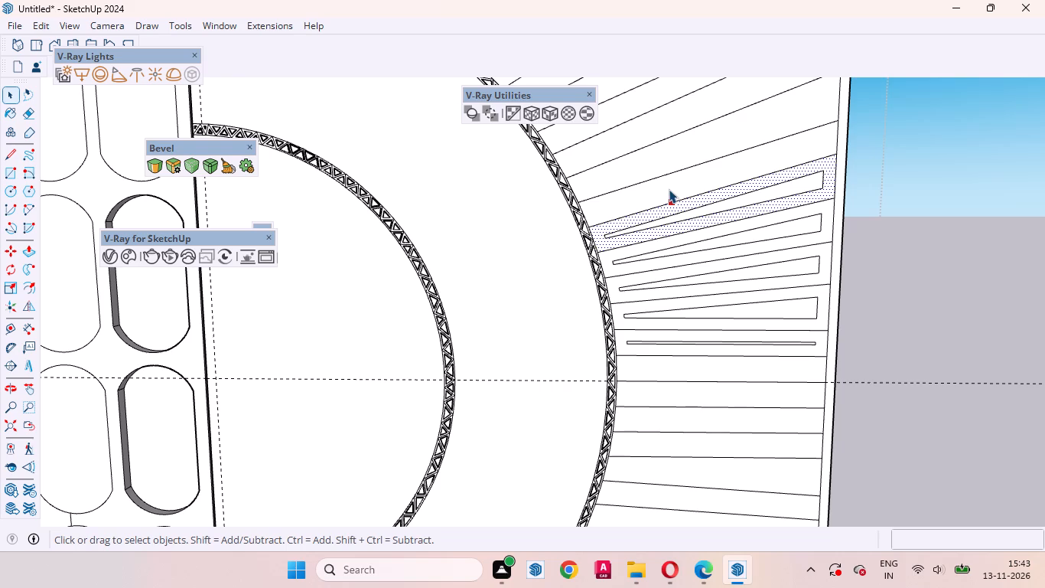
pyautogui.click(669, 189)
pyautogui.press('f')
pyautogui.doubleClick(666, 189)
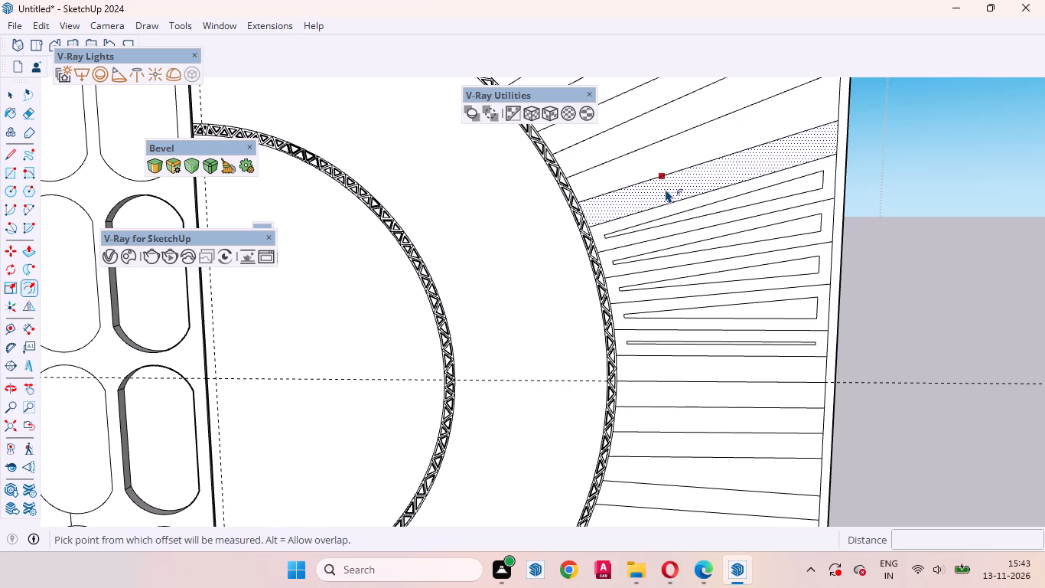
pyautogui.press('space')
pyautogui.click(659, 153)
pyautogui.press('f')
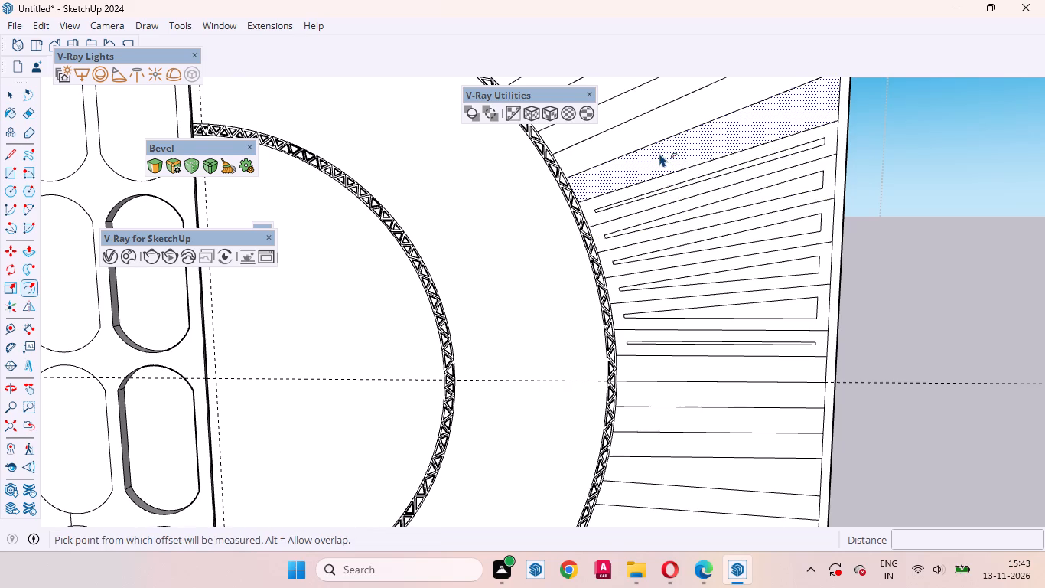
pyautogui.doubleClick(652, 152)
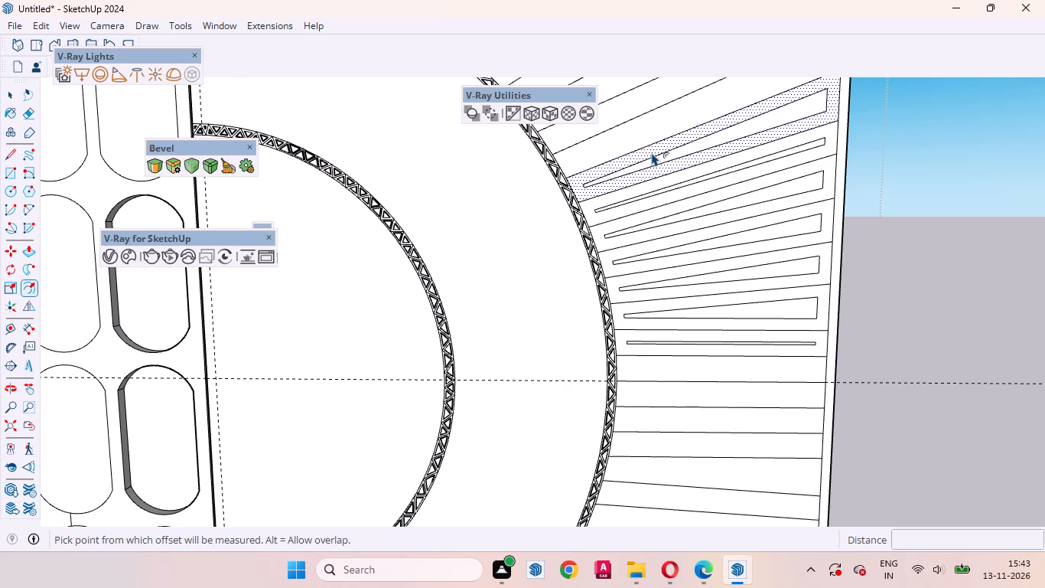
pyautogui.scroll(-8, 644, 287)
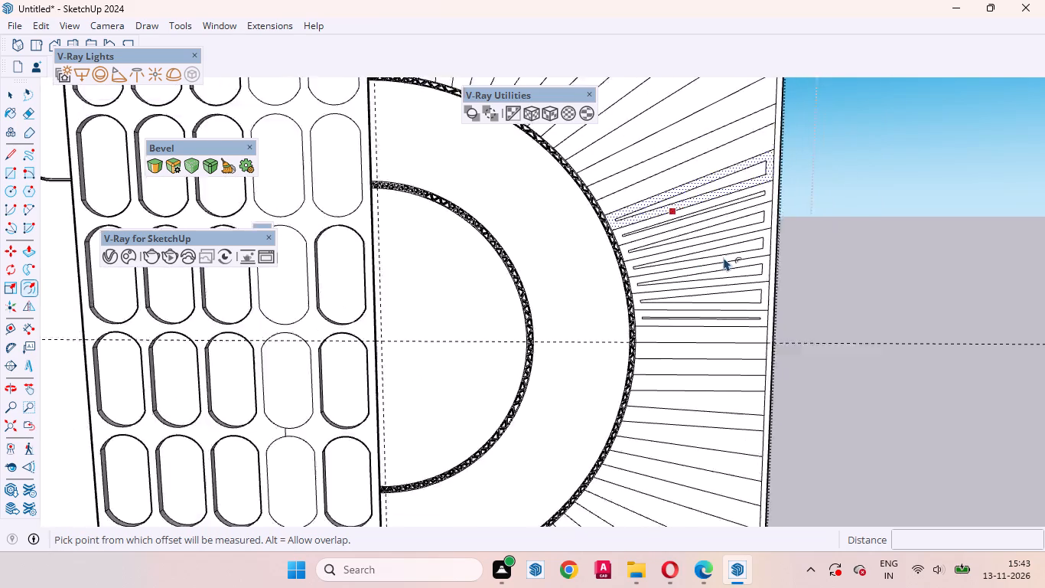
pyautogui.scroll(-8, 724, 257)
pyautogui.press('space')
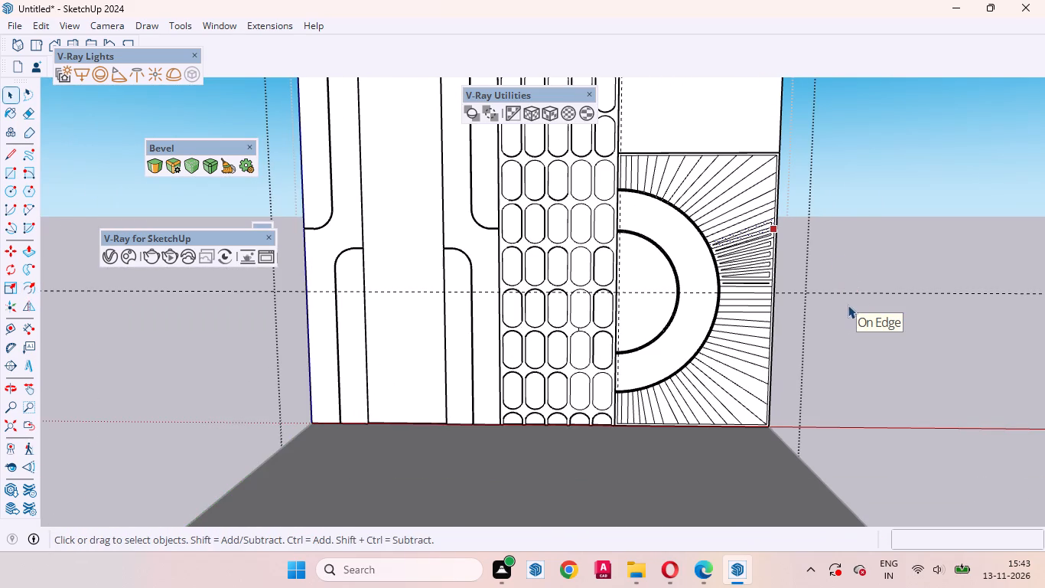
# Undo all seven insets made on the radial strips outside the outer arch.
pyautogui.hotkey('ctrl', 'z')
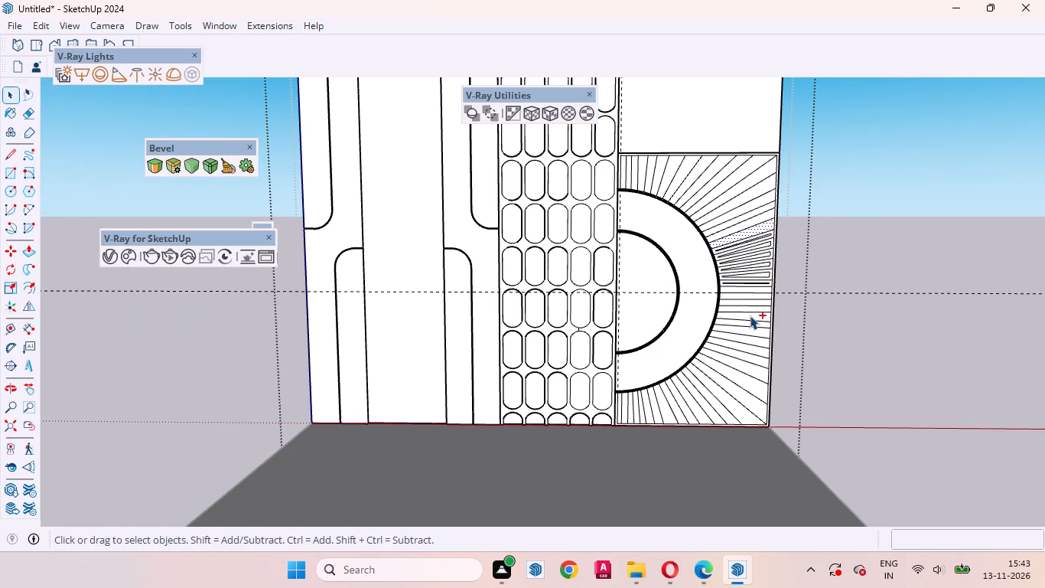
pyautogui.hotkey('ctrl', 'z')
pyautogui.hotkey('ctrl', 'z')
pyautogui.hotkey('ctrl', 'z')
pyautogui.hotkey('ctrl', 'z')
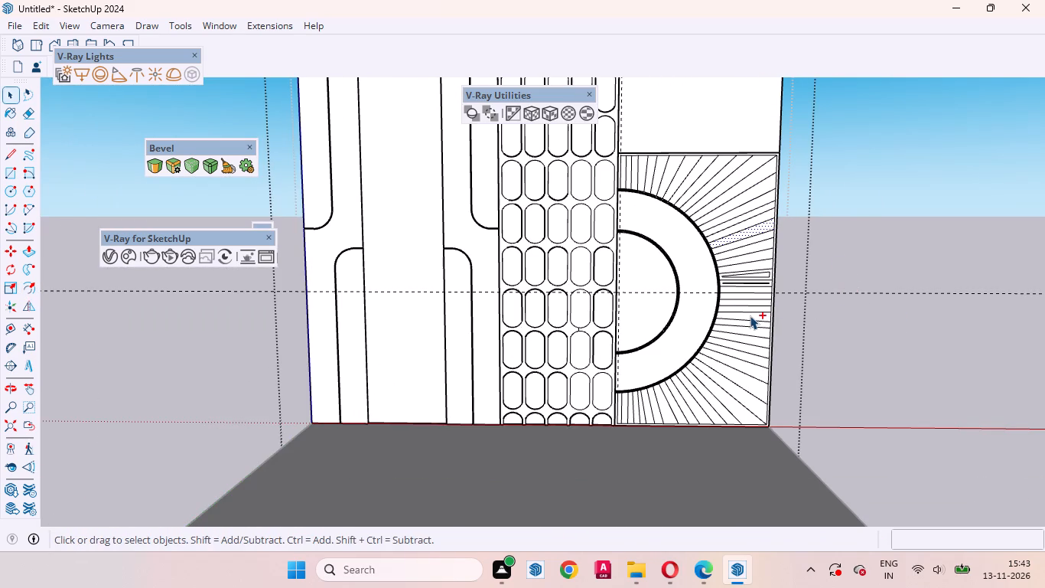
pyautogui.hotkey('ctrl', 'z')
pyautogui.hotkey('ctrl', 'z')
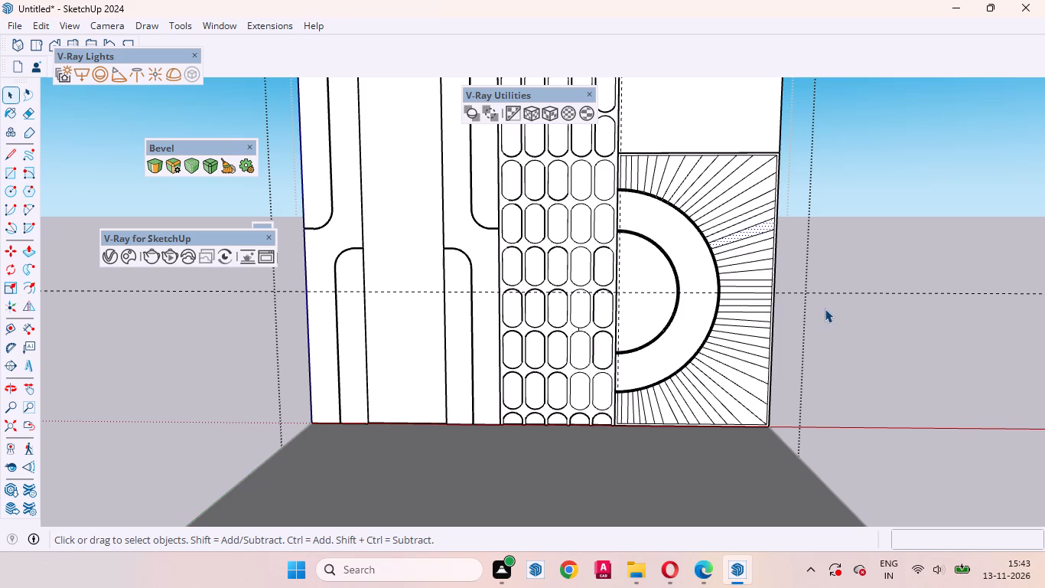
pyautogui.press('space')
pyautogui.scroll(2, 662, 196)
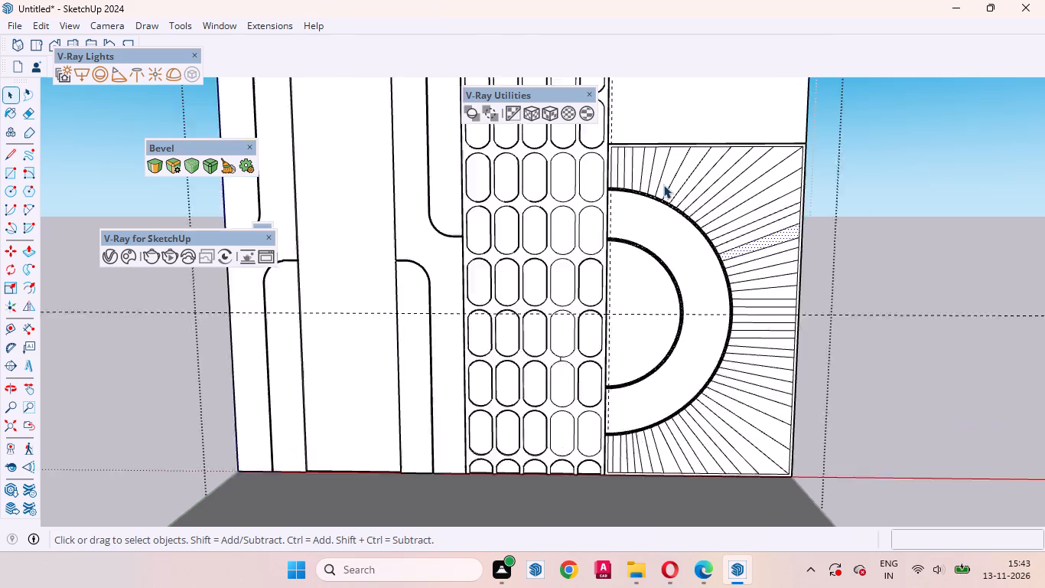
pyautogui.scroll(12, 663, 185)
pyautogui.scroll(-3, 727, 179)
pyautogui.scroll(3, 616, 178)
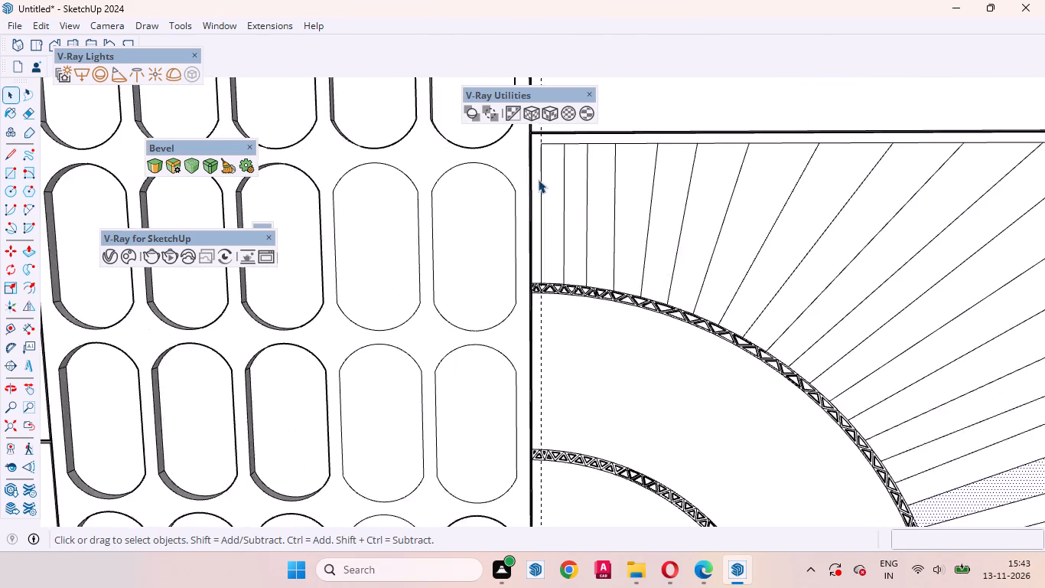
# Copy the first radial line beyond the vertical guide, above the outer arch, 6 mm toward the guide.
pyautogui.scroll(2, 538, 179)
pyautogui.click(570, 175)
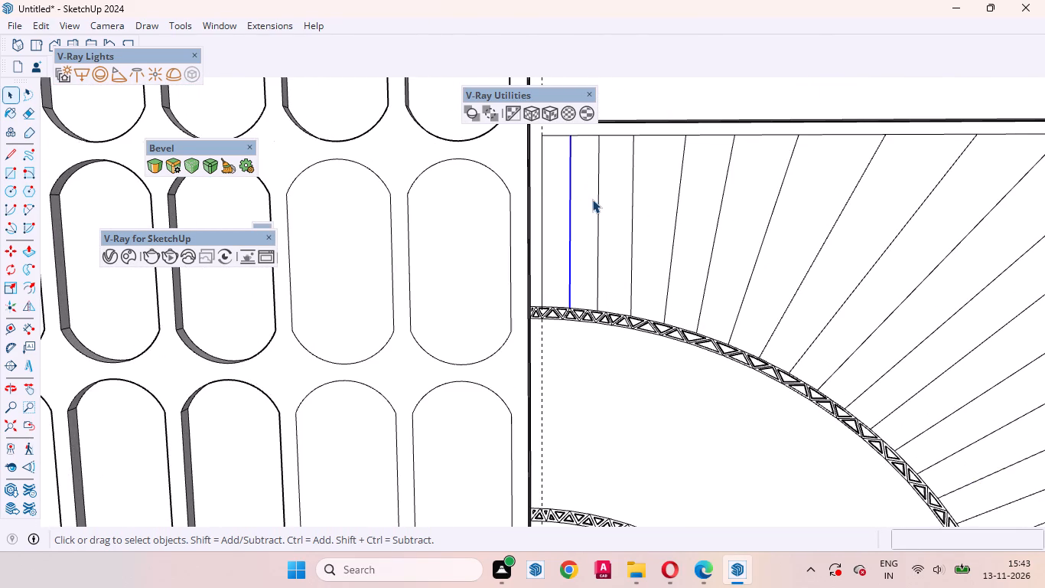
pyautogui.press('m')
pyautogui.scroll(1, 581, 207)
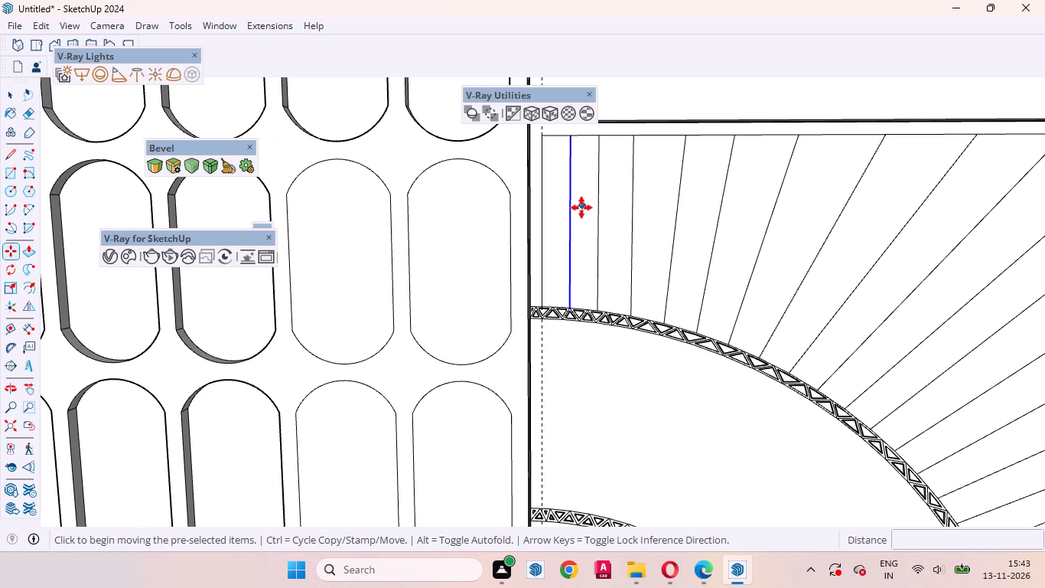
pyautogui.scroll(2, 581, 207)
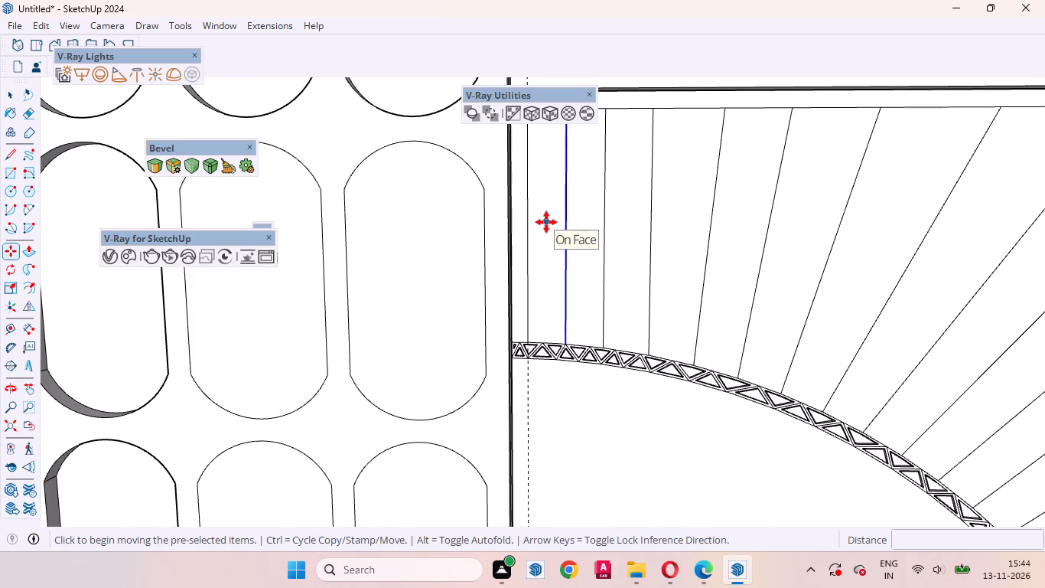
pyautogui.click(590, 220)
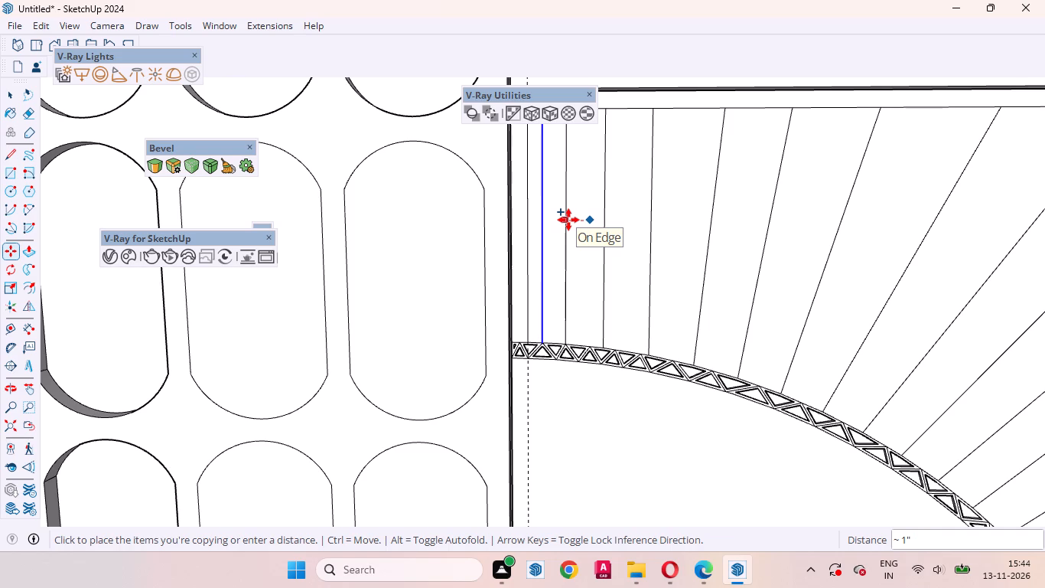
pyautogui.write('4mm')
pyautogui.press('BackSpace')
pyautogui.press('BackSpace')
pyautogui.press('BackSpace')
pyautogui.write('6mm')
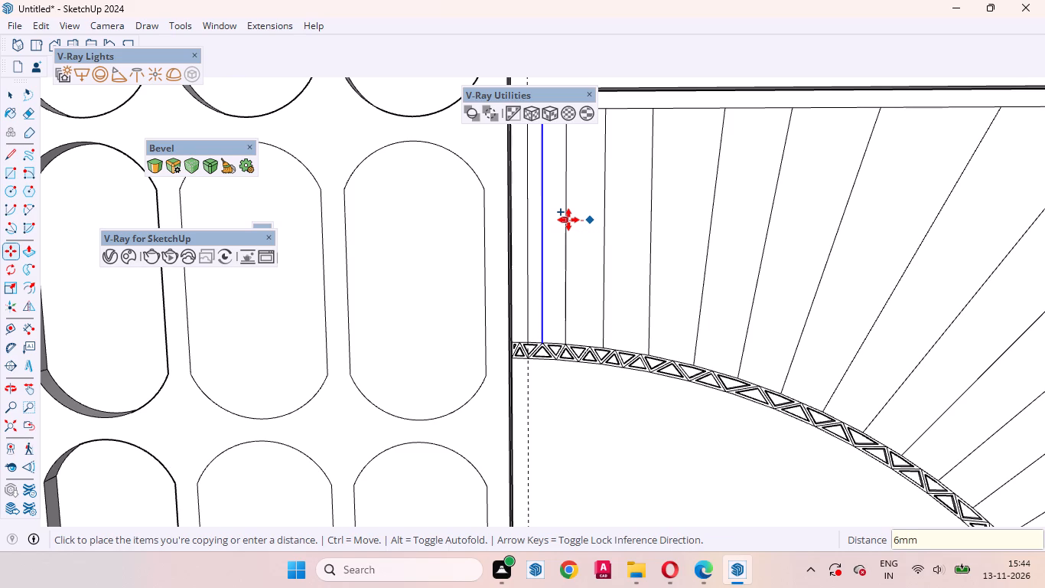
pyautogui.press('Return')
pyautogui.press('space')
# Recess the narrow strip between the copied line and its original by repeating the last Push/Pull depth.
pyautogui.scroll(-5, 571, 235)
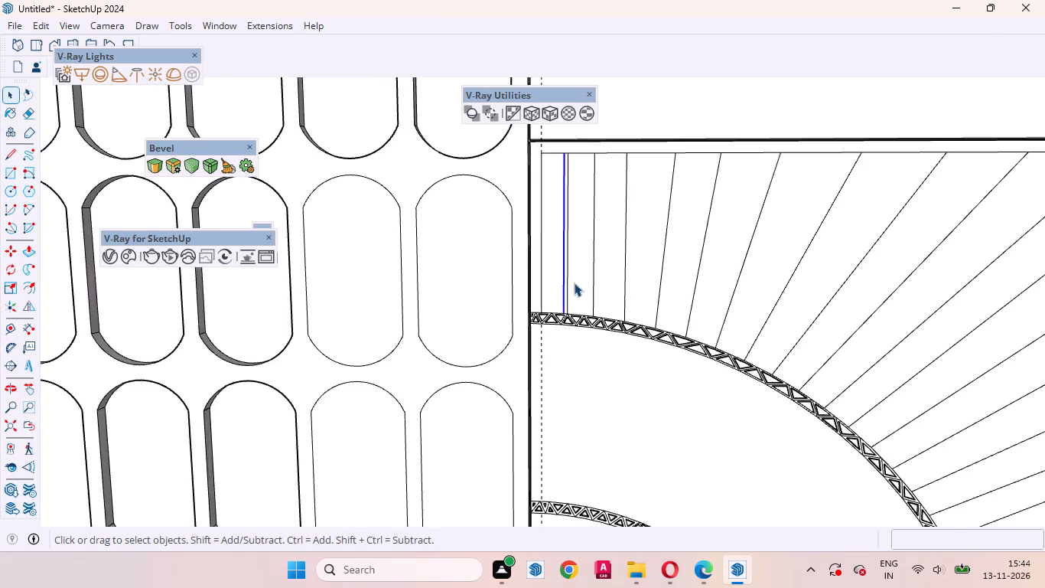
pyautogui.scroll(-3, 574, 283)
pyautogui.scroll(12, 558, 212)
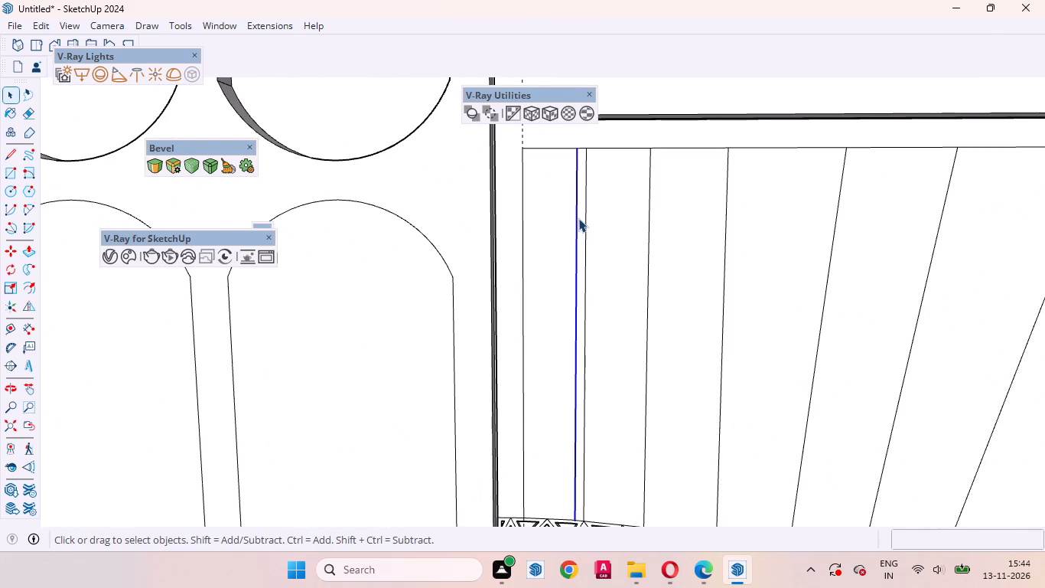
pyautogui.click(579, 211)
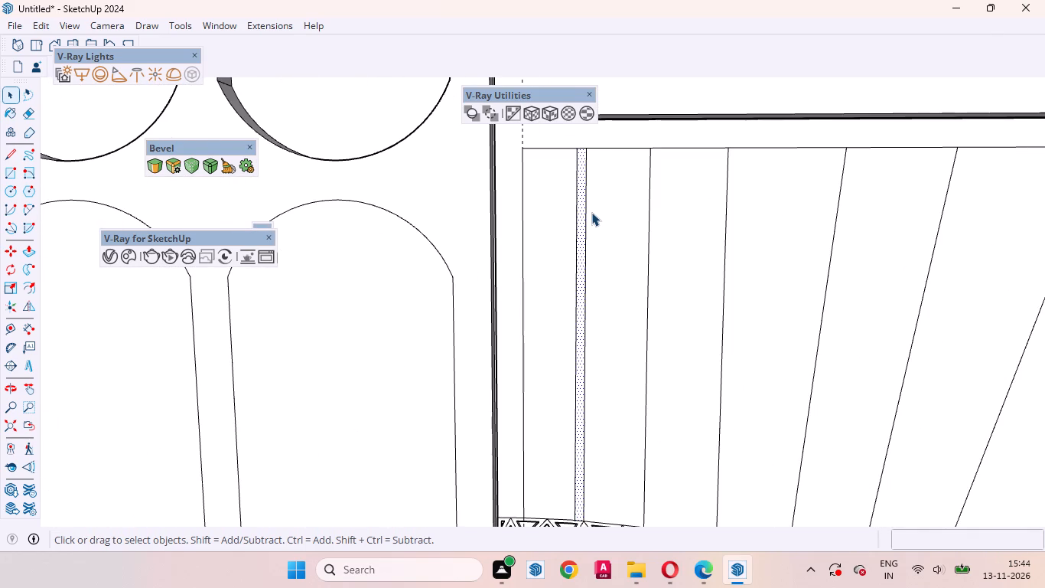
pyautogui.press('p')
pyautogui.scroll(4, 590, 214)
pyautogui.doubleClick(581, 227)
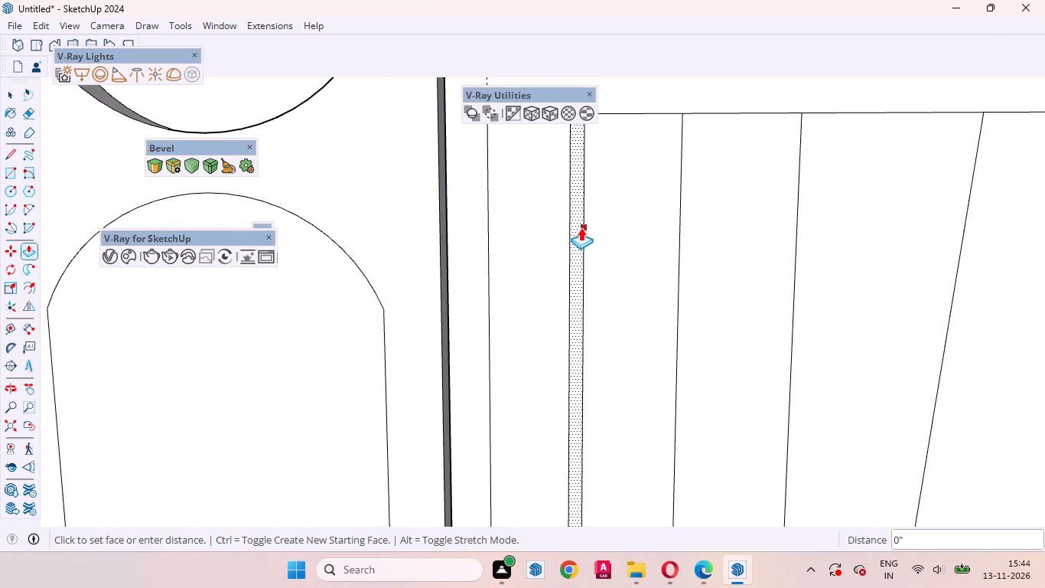
# Examine the narrow recessed strip above the outer arch up close and against the whole panel from several angles.
pyautogui.scroll(-7, 607, 231)
pyautogui.moveTo(618, 273); pyautogui.dragTo(501, 367, button='middle')
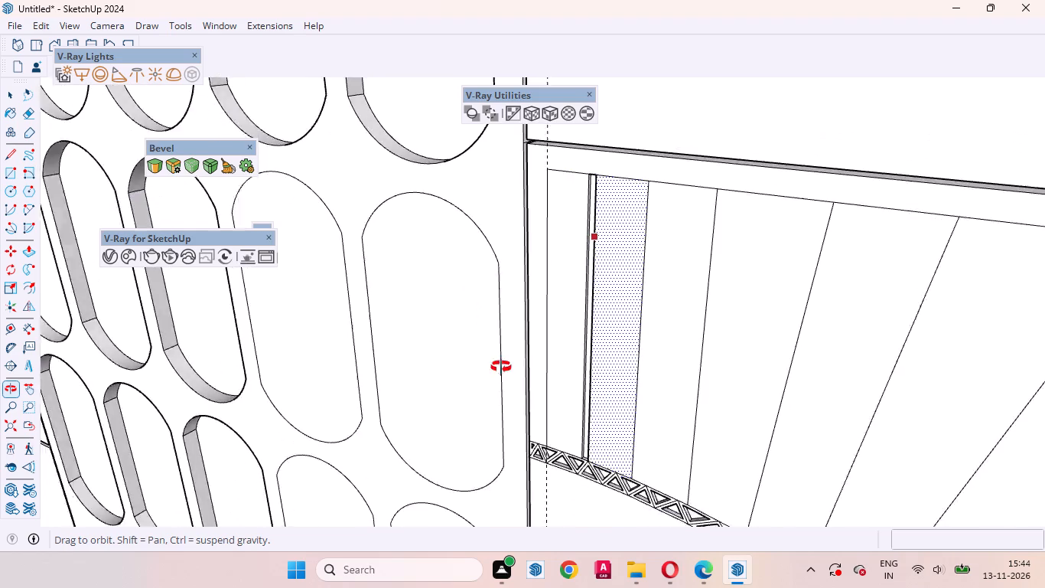
pyautogui.moveTo(501, 367); pyautogui.dragTo(585, 450, button='middle')
pyautogui.scroll(-12, 623, 222)
pyautogui.moveTo(637, 269); pyautogui.dragTo(685, 145, button='middle')
pyautogui.scroll(-8, 589, 192)
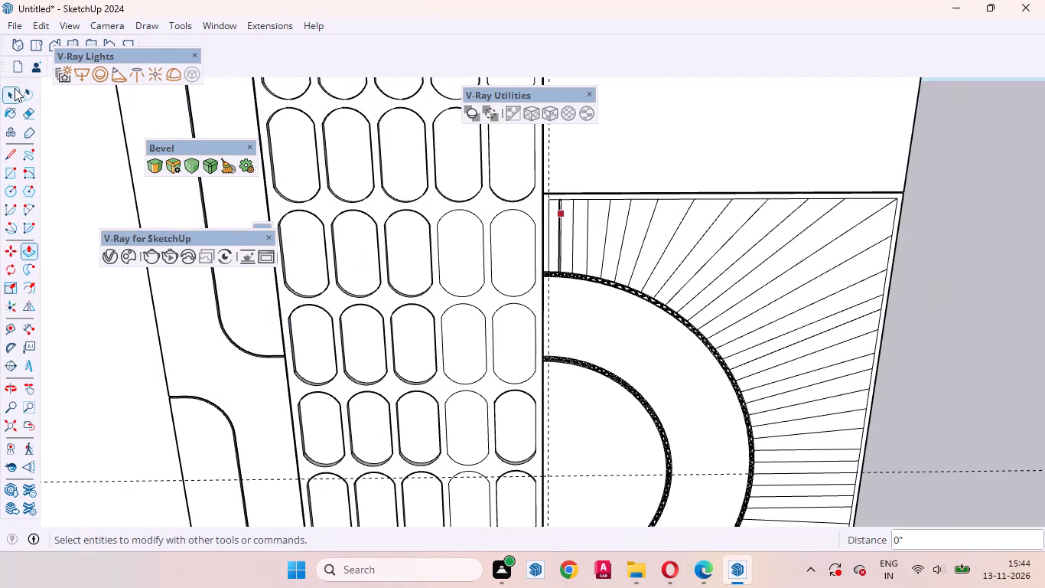
pyautogui.click(15, 88)
pyautogui.moveTo(645, 297); pyautogui.dragTo(685, 176, button='middle')
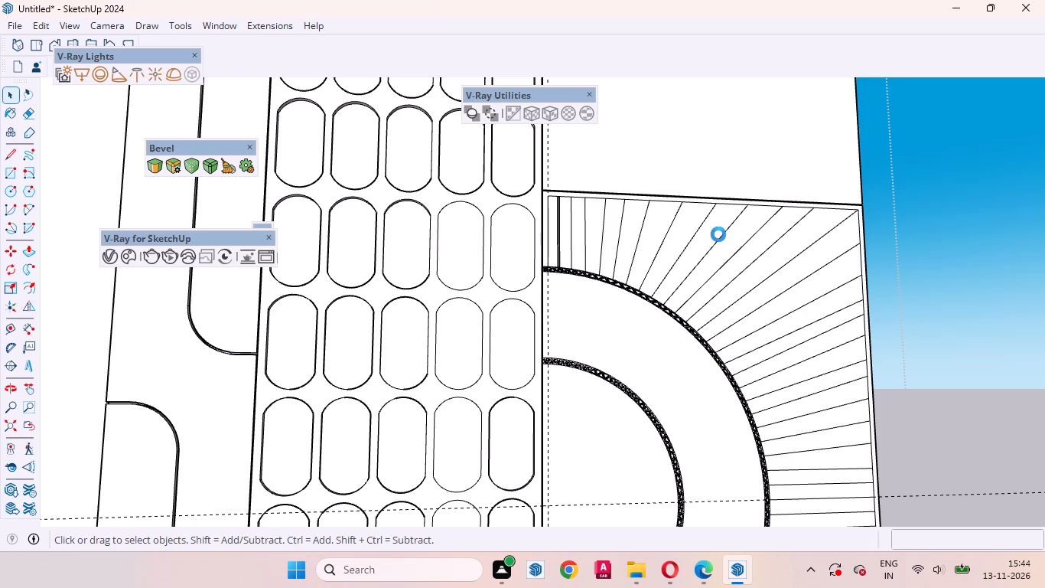
pyautogui.scroll(2, 581, 241)
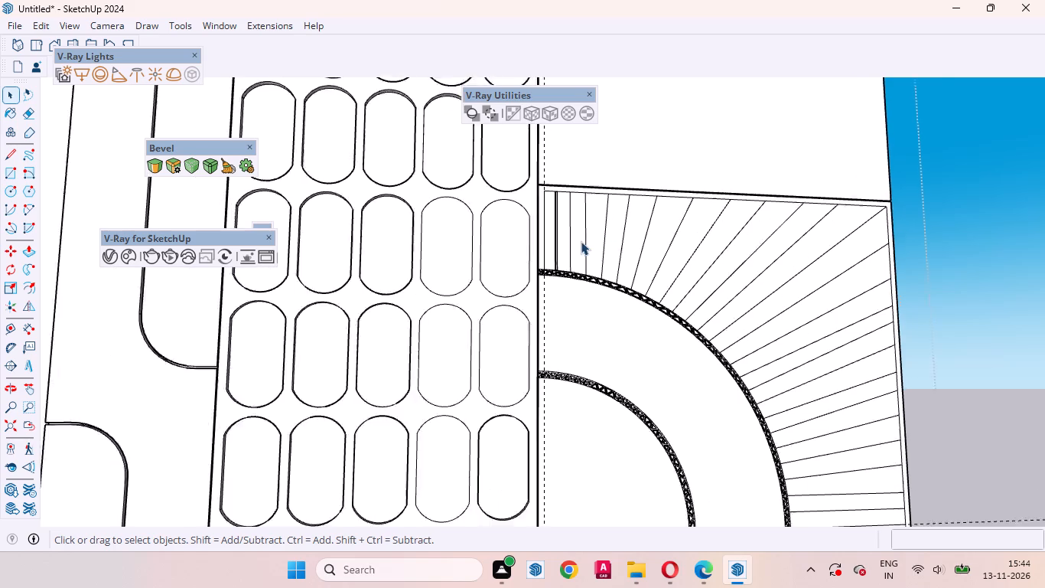
pyautogui.scroll(1, 581, 241)
pyautogui.moveTo(568, 283); pyautogui.dragTo(553, 453, button='middle')
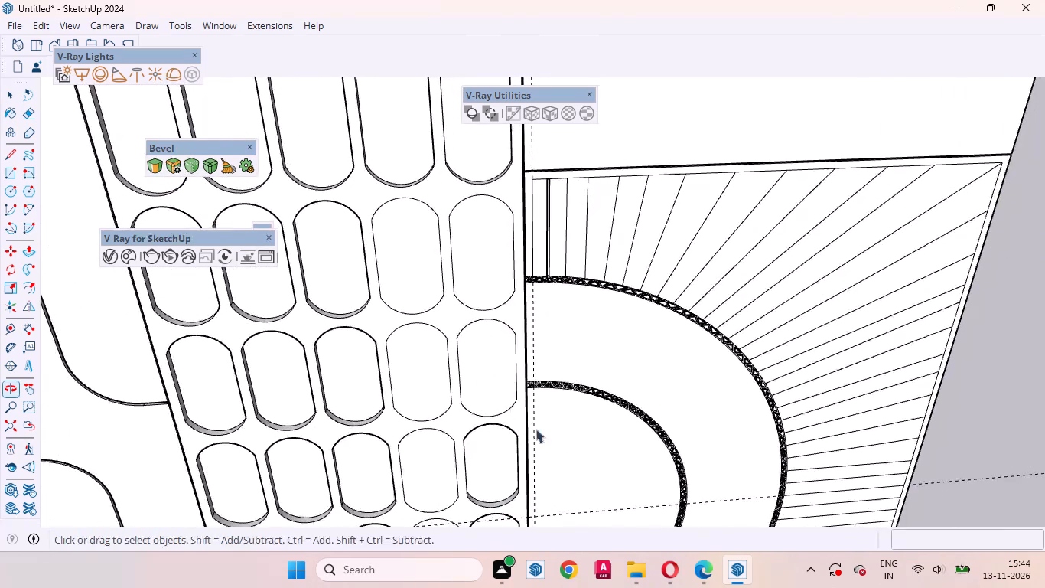
pyautogui.scroll(-6, 468, 344)
pyautogui.moveTo(604, 326); pyautogui.dragTo(636, 237, button='middle')
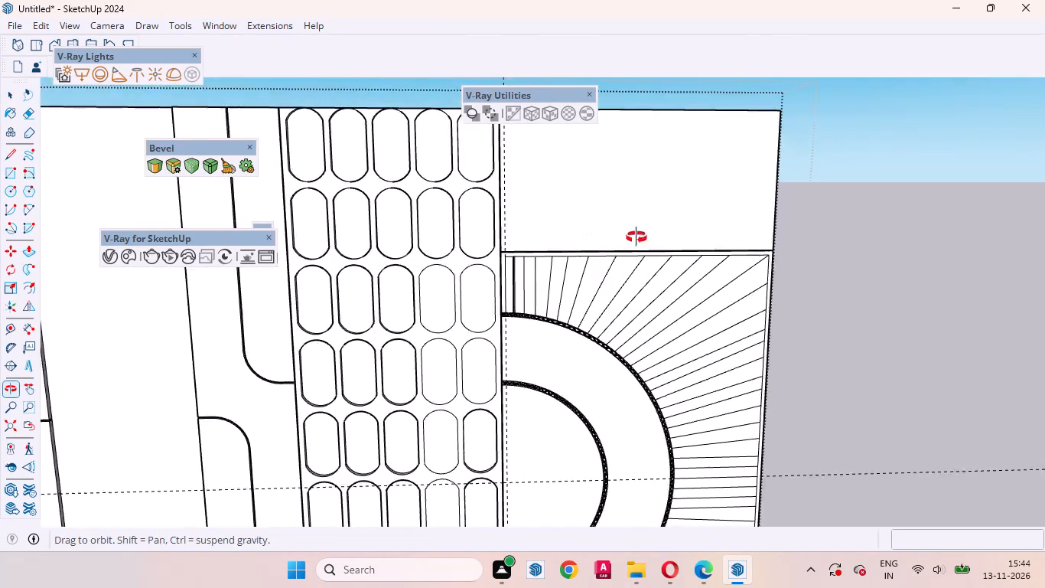
pyautogui.moveTo(636, 237); pyautogui.dragTo(650, 240, button='middle')
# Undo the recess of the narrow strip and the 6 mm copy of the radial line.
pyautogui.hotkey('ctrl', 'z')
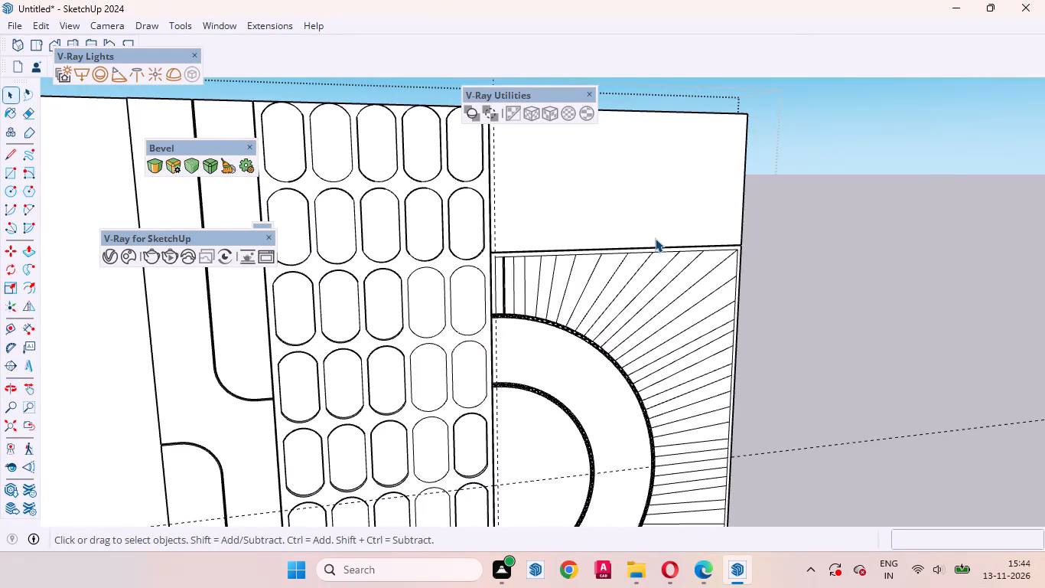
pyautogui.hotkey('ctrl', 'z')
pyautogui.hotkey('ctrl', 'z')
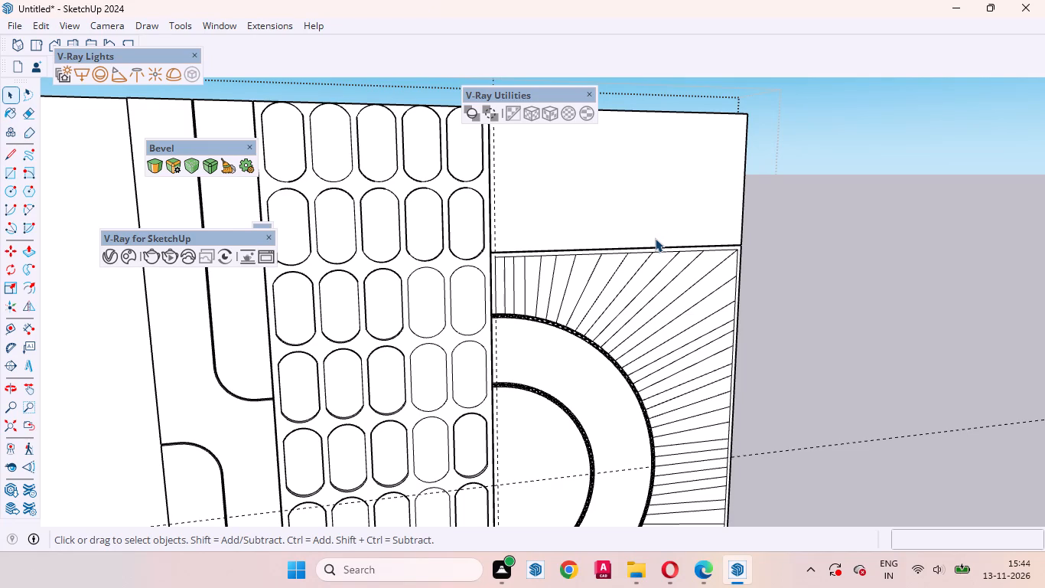
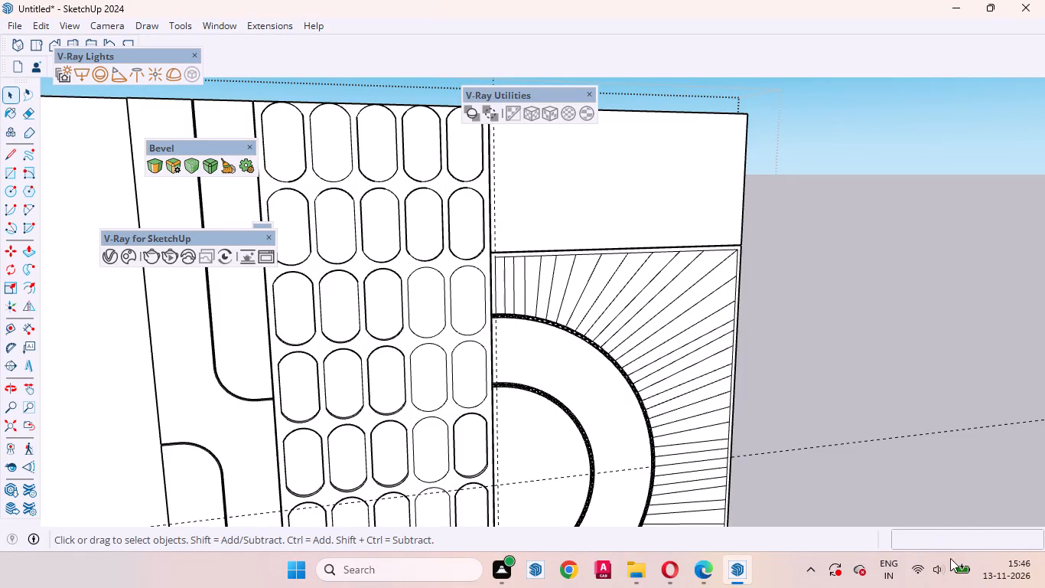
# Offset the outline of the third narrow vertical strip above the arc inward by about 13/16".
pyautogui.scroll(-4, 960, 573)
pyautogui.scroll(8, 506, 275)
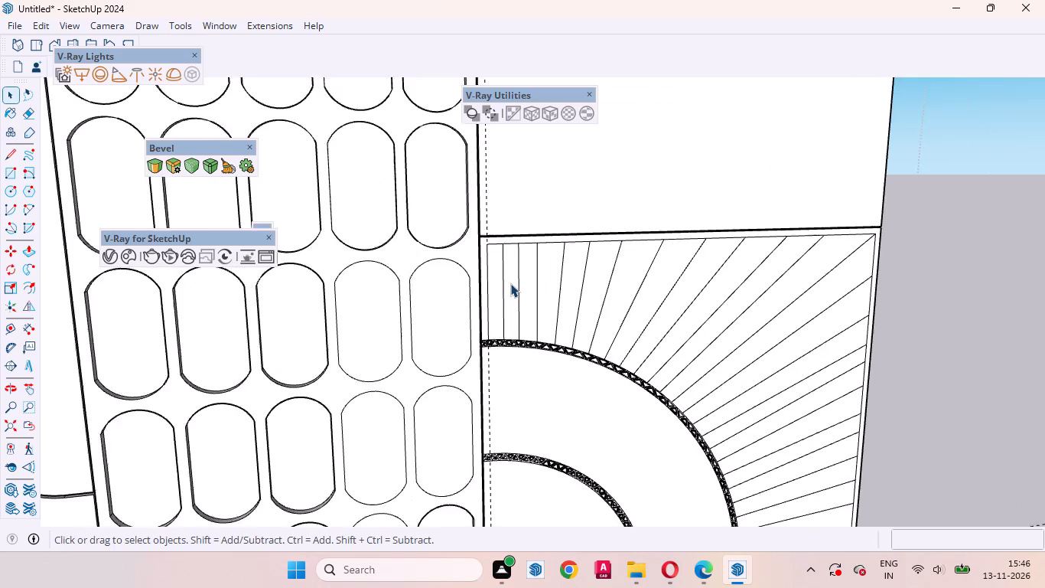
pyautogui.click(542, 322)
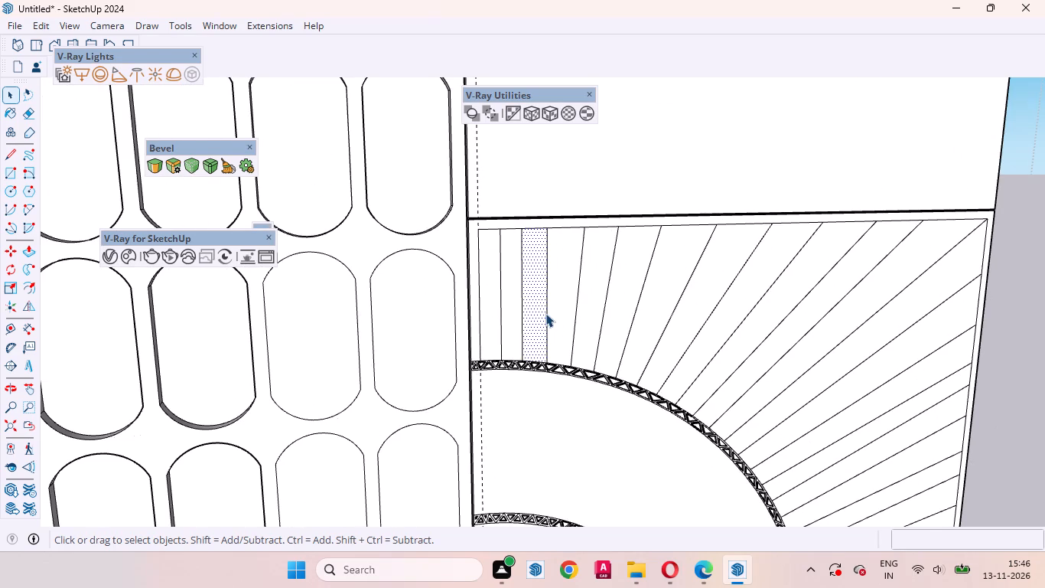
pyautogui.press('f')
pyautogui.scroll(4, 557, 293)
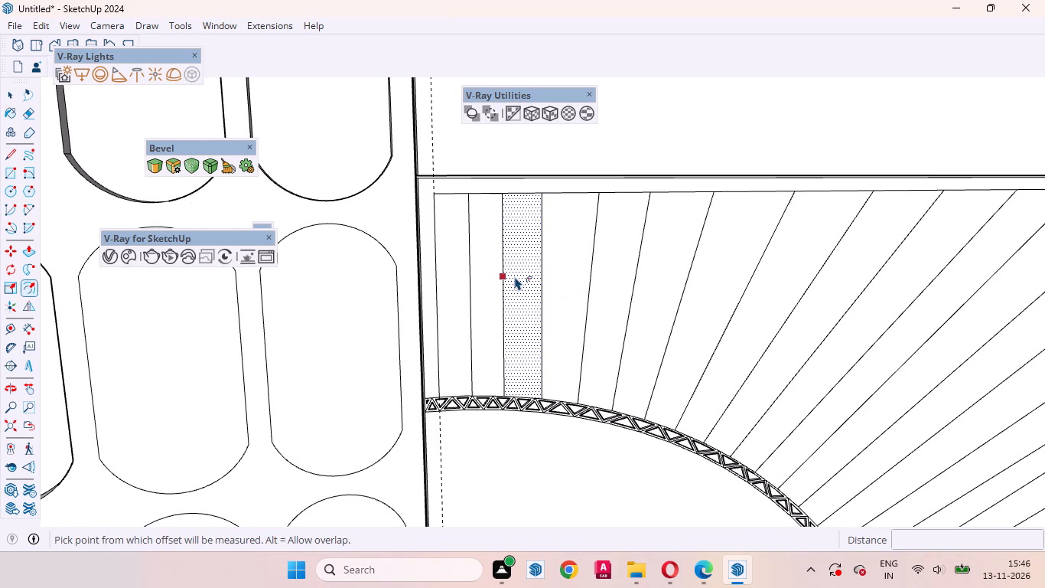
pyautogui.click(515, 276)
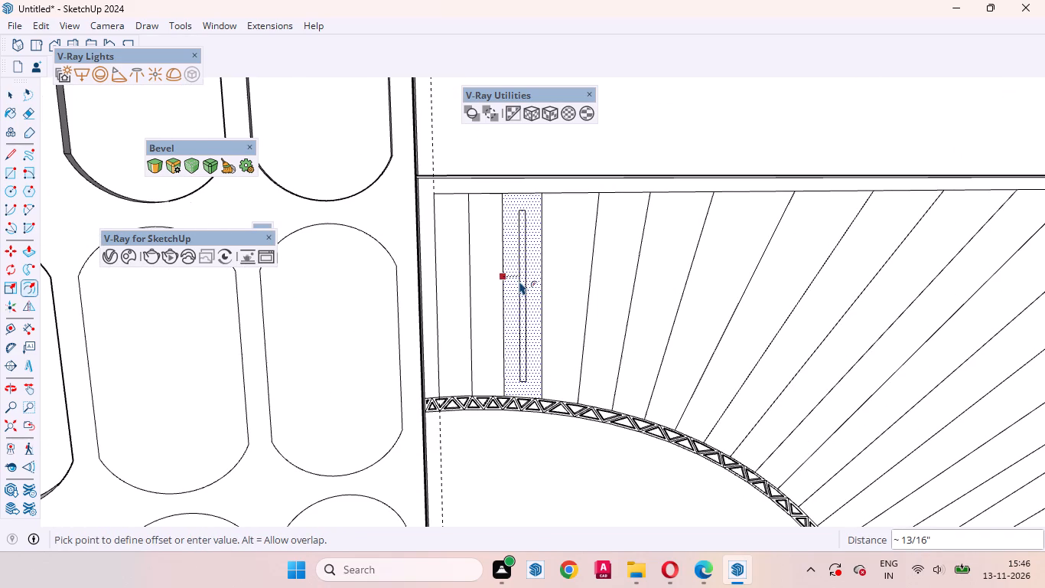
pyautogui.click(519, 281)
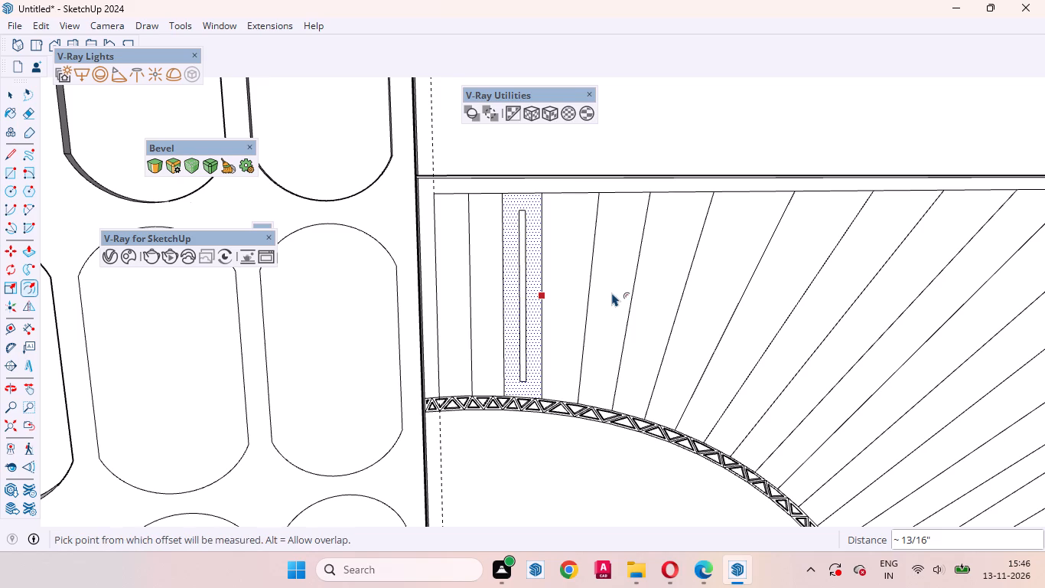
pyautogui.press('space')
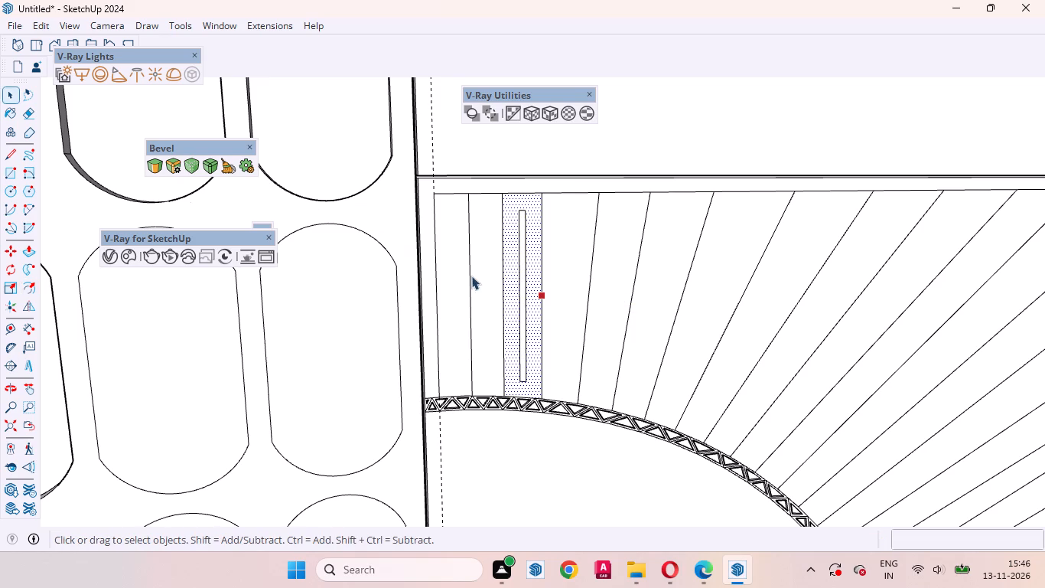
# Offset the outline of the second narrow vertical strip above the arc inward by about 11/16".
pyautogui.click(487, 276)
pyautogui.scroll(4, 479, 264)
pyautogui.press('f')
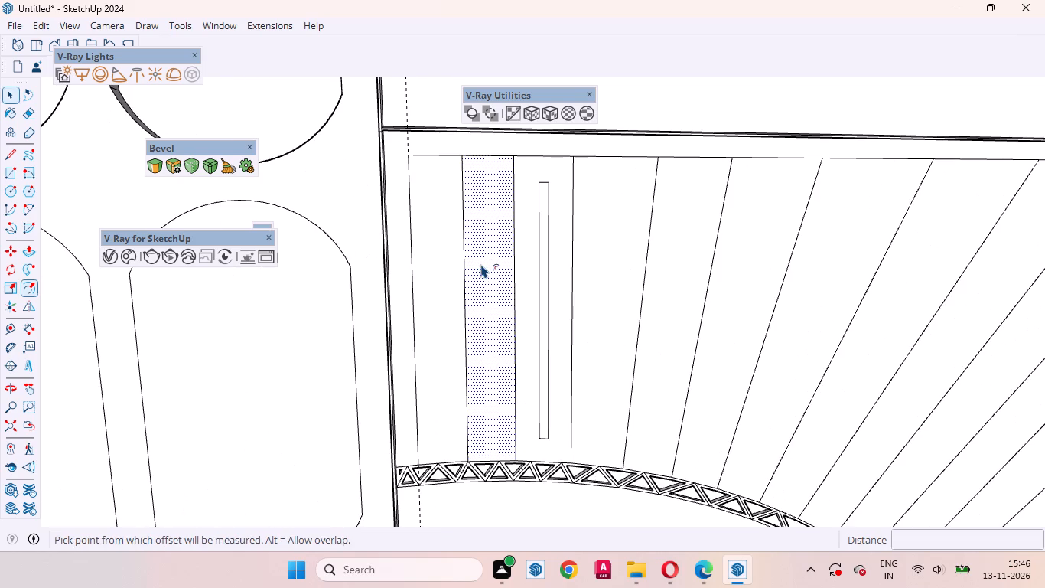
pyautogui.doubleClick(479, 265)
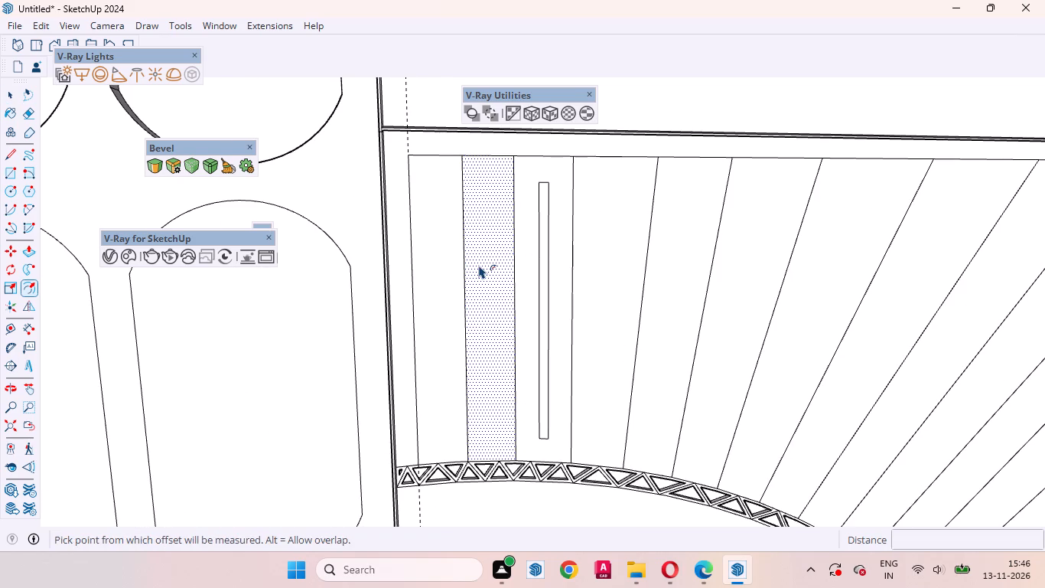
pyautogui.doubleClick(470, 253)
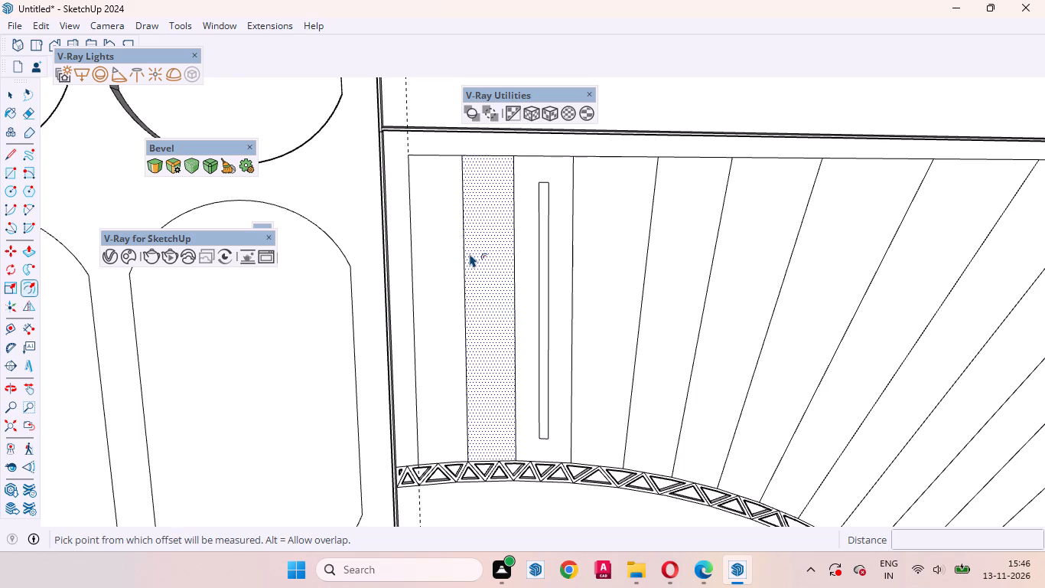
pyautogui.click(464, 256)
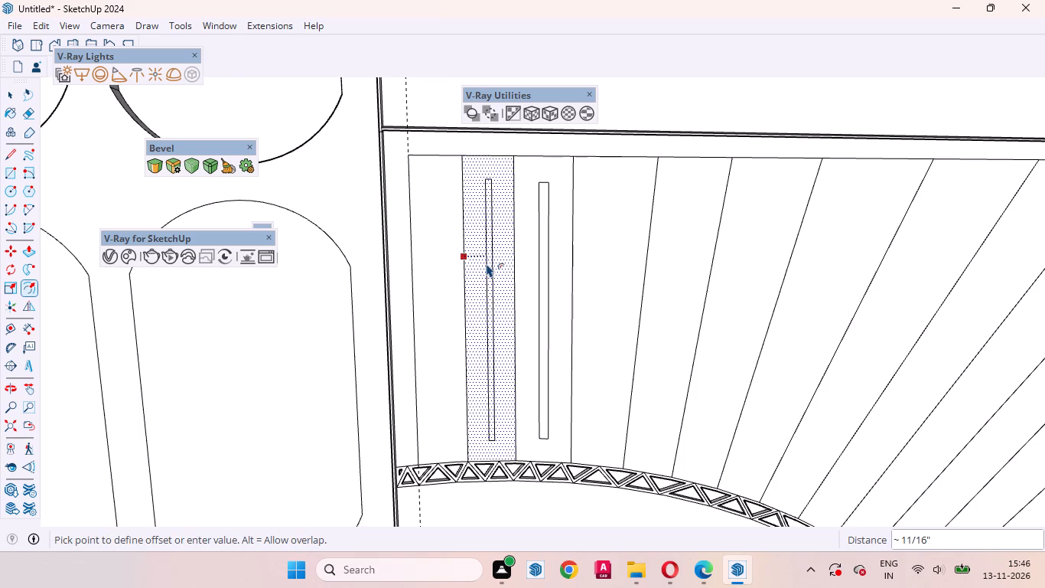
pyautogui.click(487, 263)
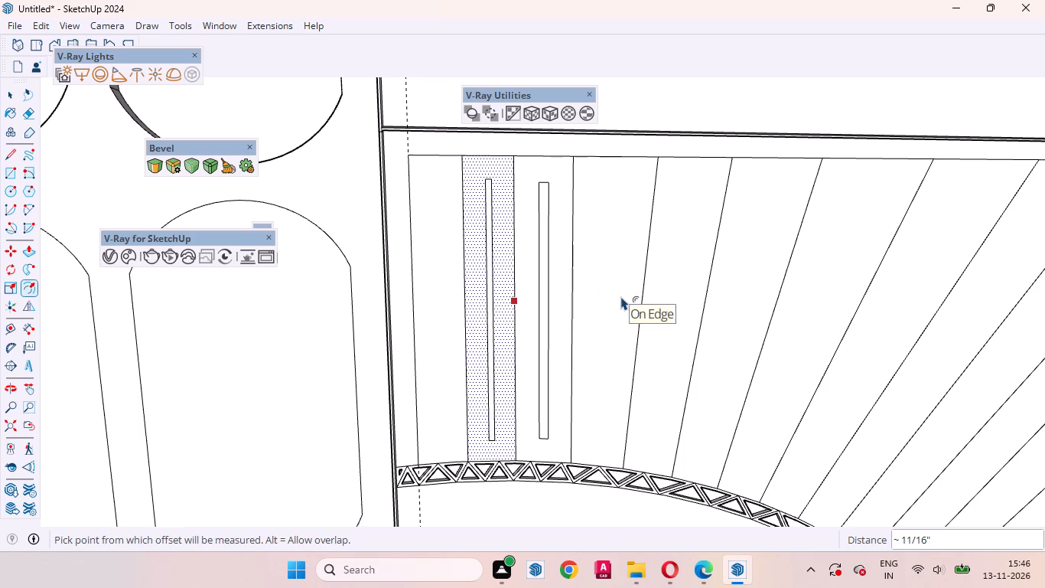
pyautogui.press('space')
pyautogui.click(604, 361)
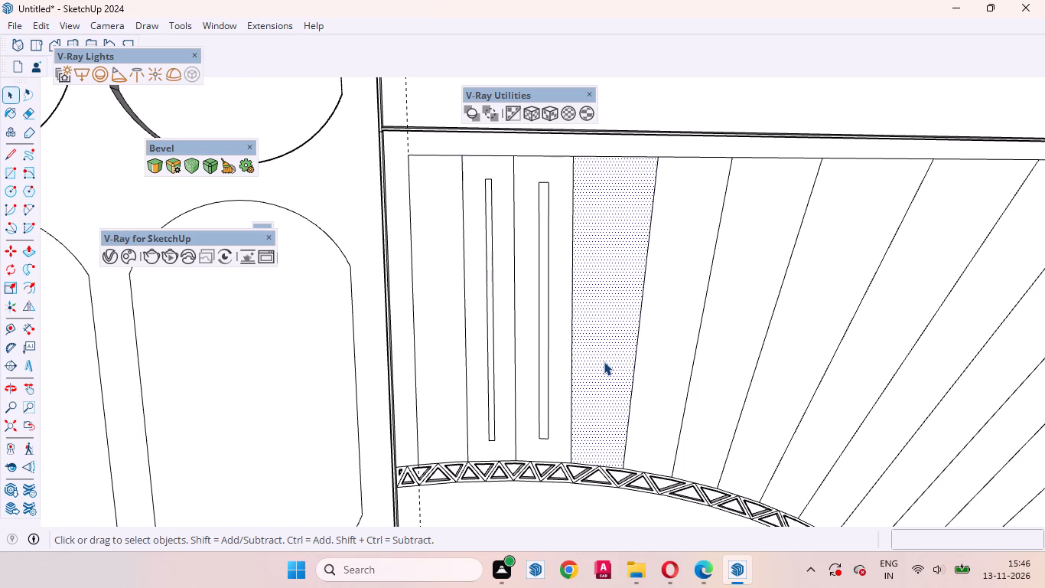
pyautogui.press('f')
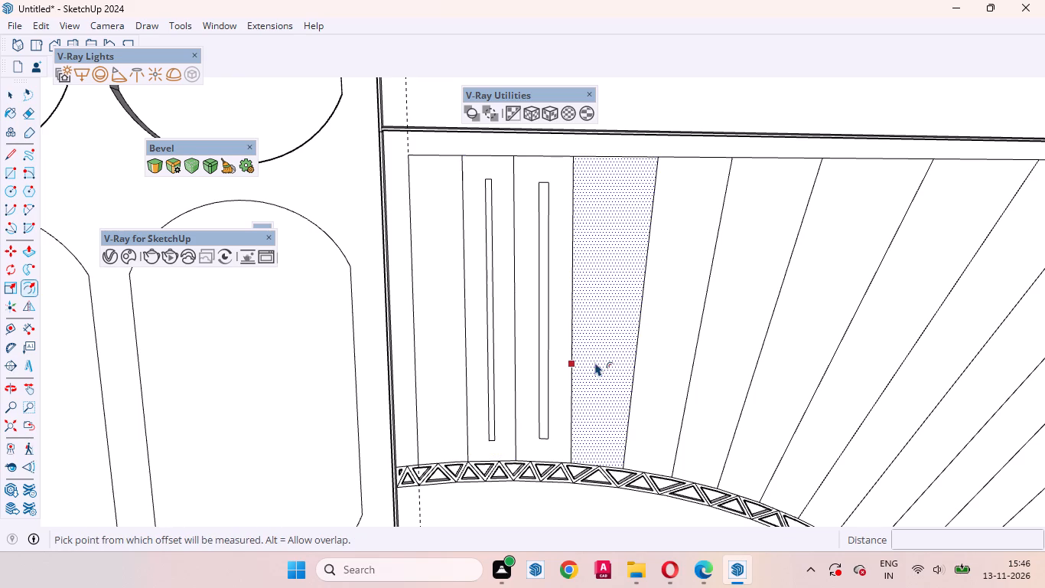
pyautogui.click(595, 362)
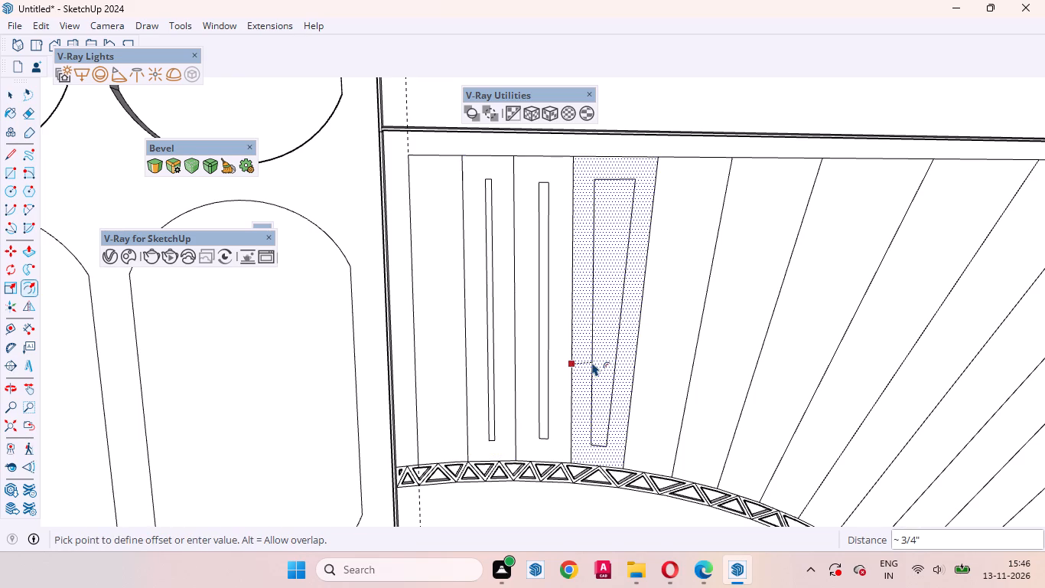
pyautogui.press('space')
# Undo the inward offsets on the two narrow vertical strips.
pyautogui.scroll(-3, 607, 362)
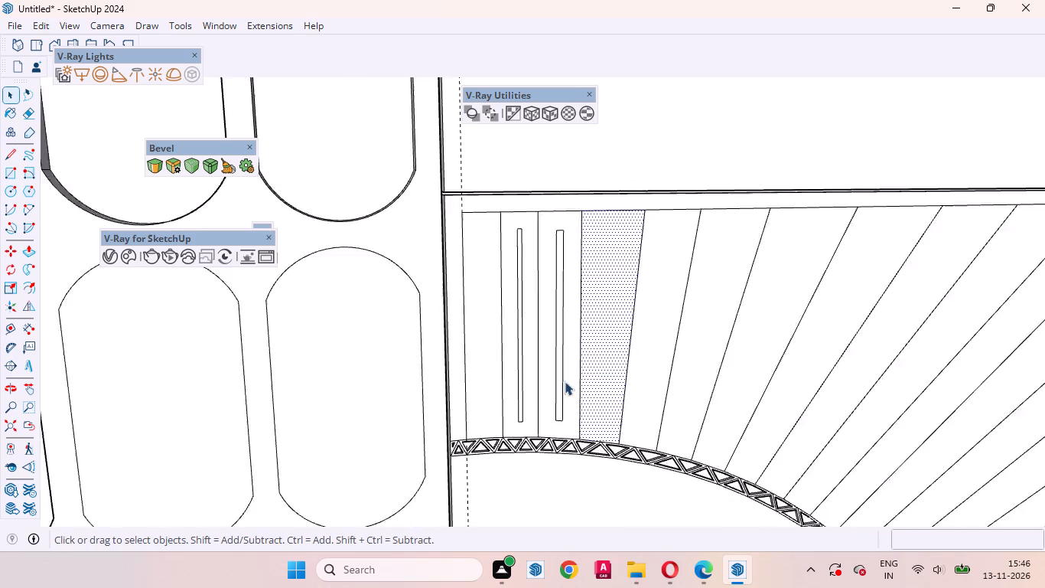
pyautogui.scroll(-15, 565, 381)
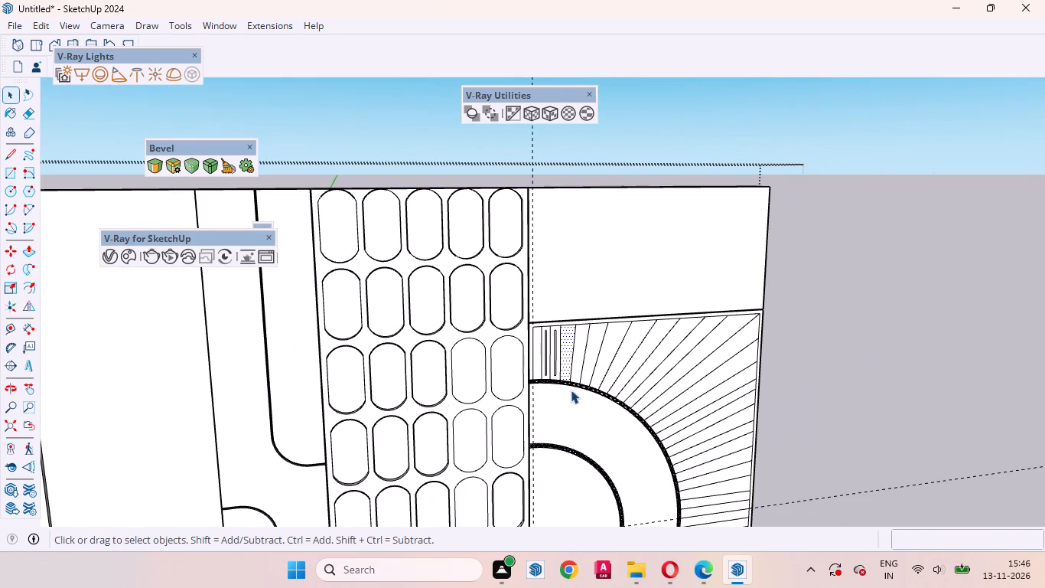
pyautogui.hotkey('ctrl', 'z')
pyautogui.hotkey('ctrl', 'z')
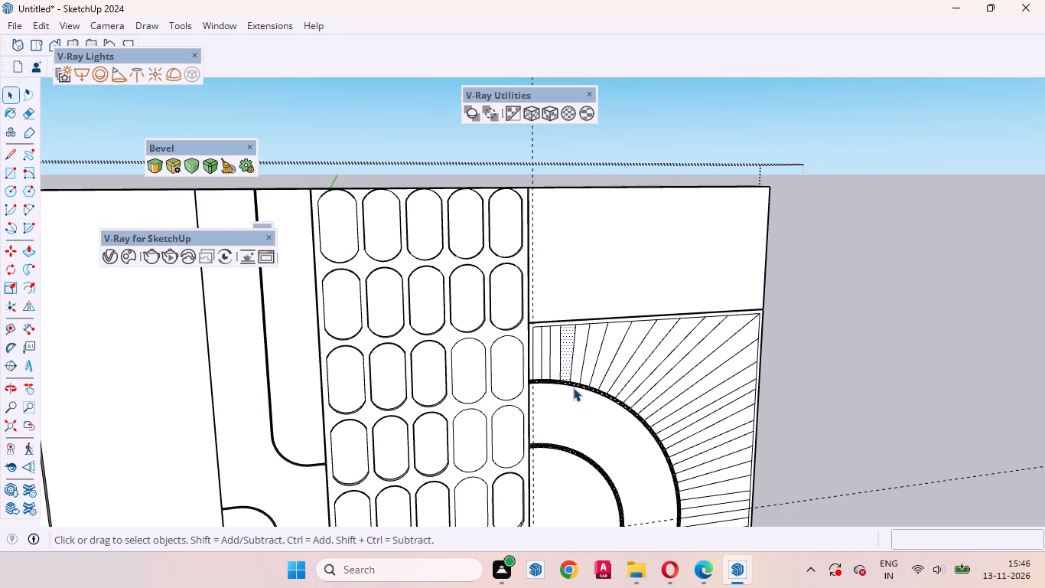
# Copy the fifth slanted radial line after the vertical ones 3 mm perpendicular to itself, toward the vertical strips.
pyautogui.scroll(4, 597, 366)
pyautogui.moveTo(611, 384); pyautogui.dragTo(571, 381, button='middle')
pyautogui.scroll(3, 620, 351)
pyautogui.click(662, 336)
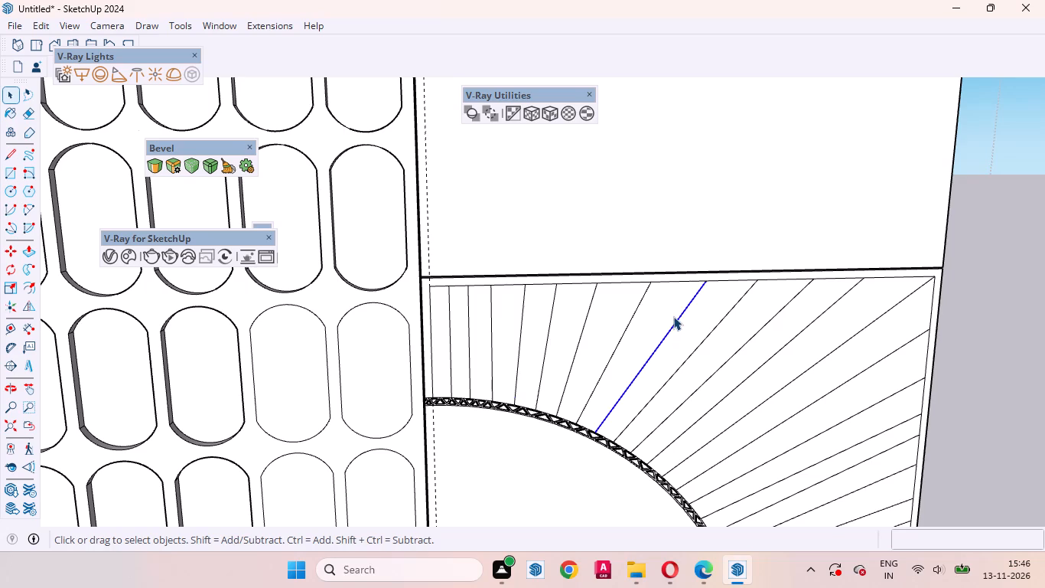
pyautogui.scroll(4, 673, 316)
pyautogui.press('n')
pyautogui.scroll(3, 682, 354)
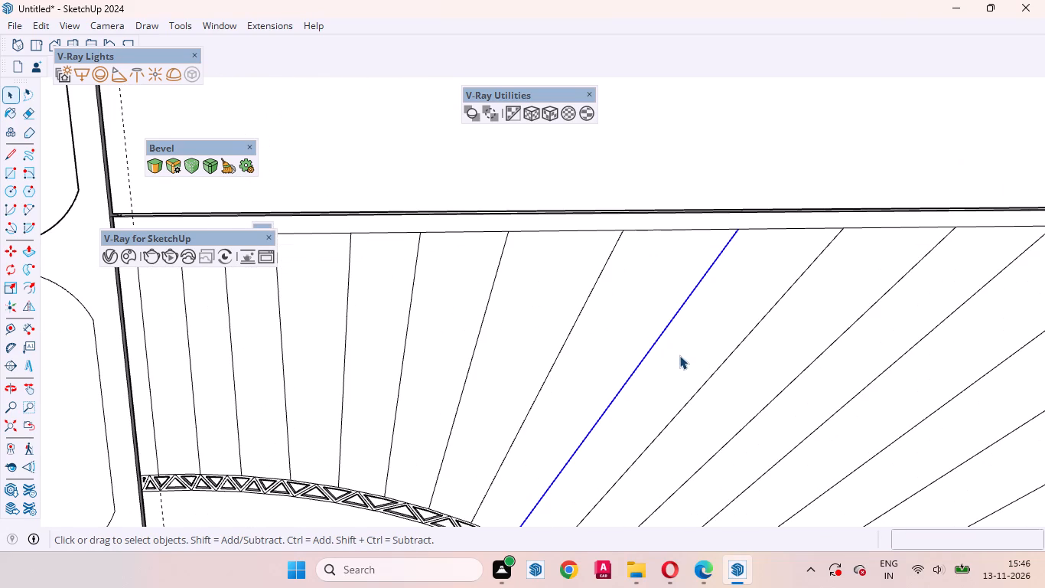
pyautogui.press('m')
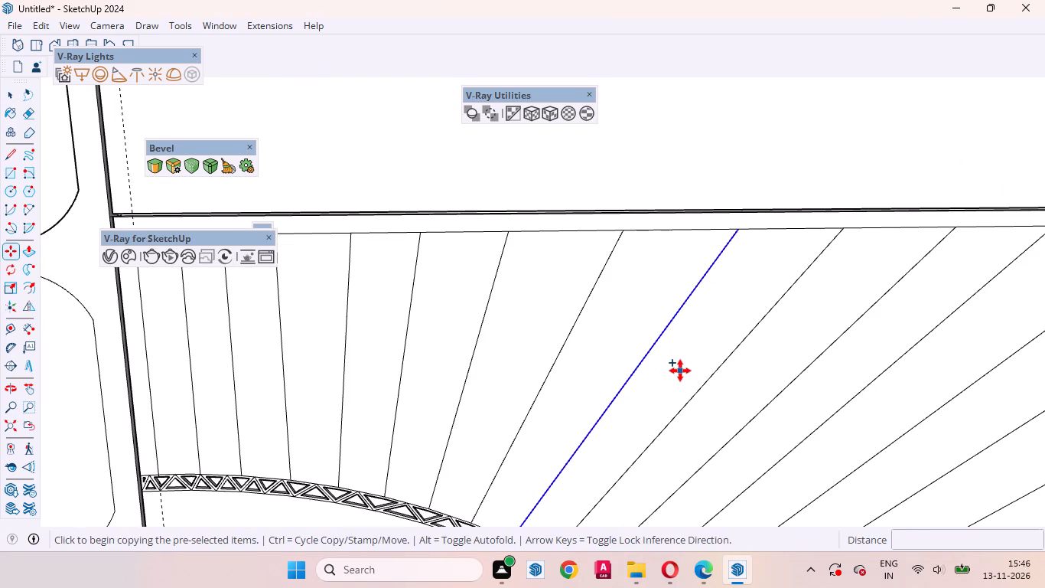
pyautogui.click(680, 371)
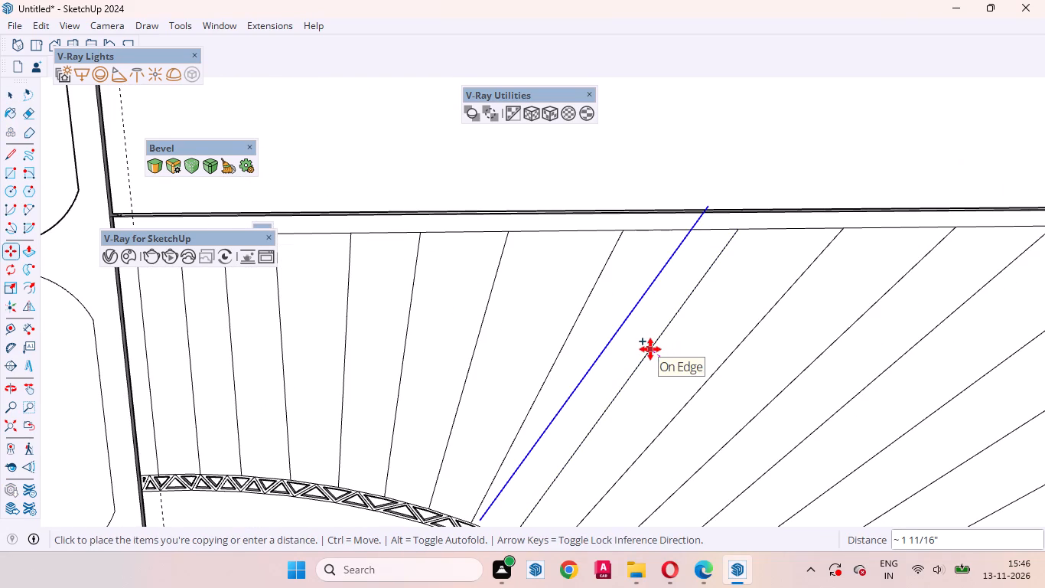
pyautogui.scroll(7, 650, 349)
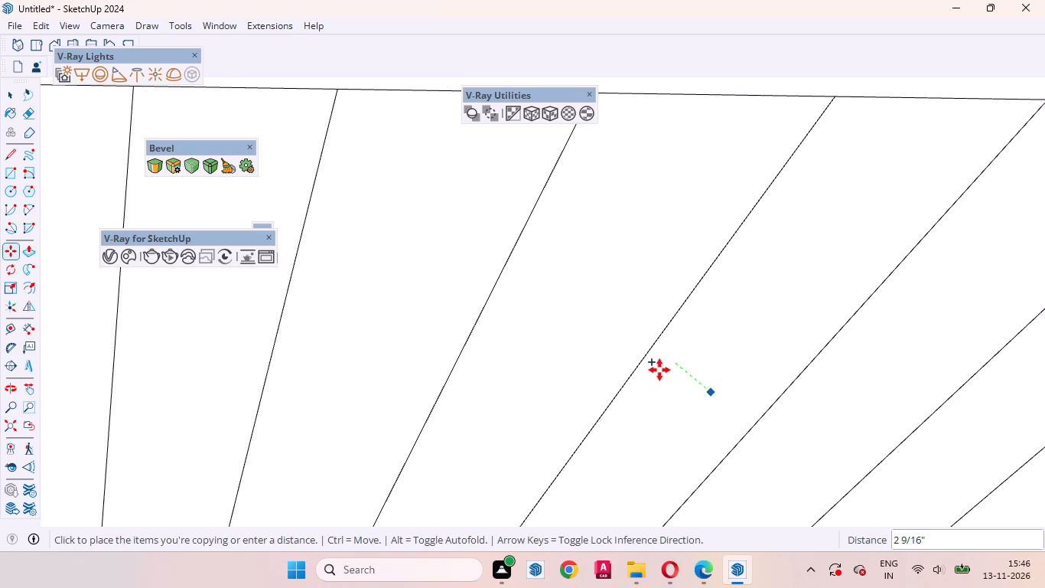
pyautogui.scroll(-5, 640, 369)
pyautogui.moveTo(668, 392); pyautogui.dragTo(584, 371, button='middle')
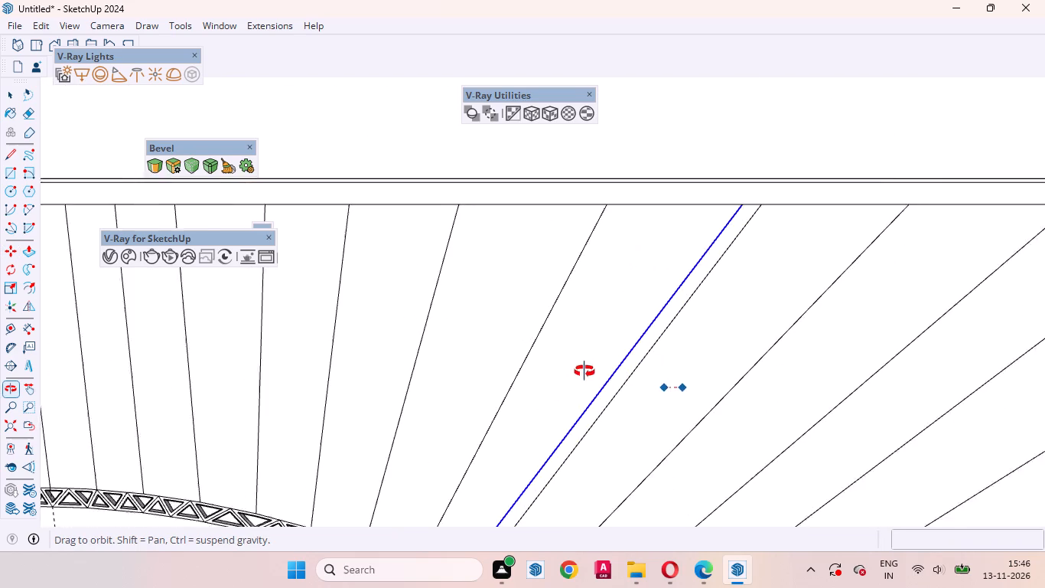
pyautogui.moveTo(584, 371); pyautogui.dragTo(541, 341, button='middle')
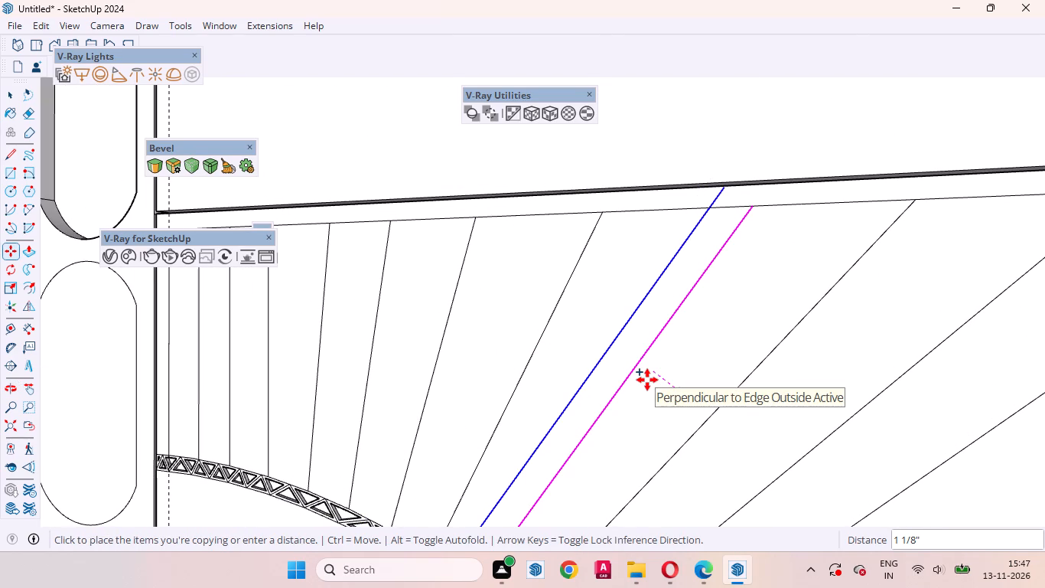
pyautogui.write('3mm')
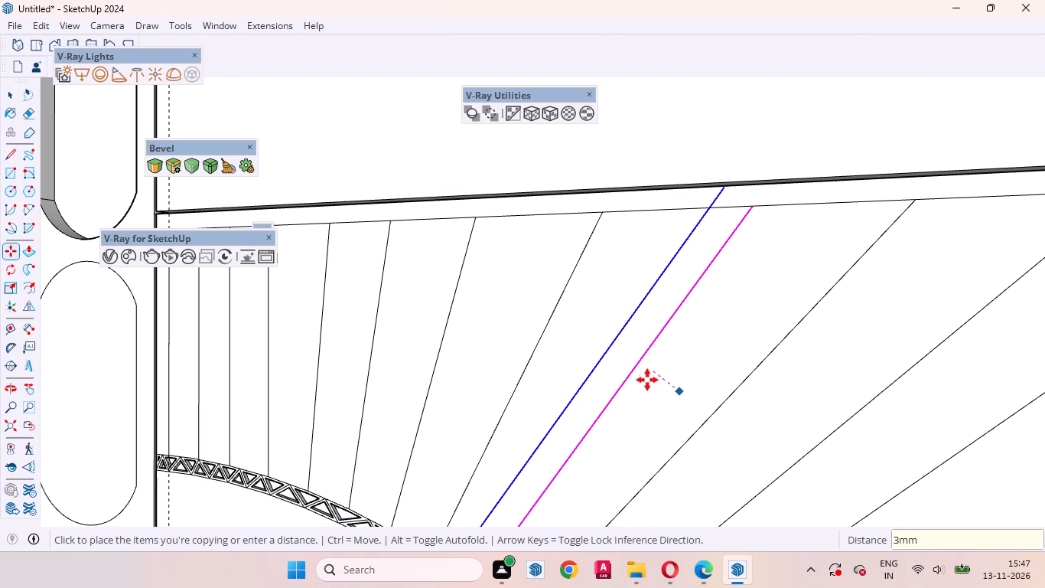
pyautogui.press('Return')
pyautogui.press('space')
# Draw a short line extending the copied radial line's lower end to the curved truss border, closing the thin strip.
pyautogui.scroll(14, 768, 225)
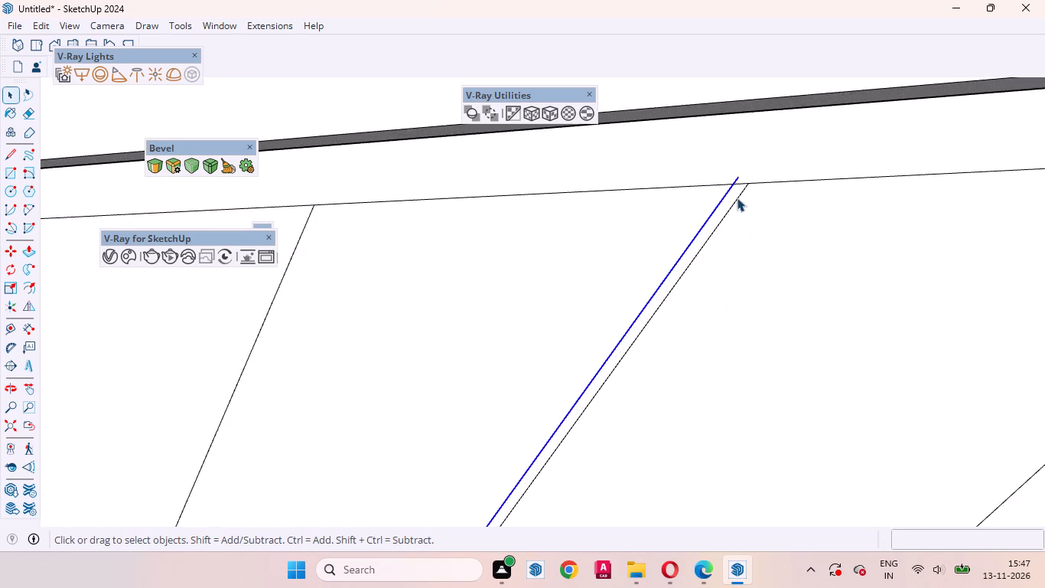
pyautogui.scroll(2, 737, 198)
pyautogui.click(736, 192)
pyautogui.scroll(-11, 734, 205)
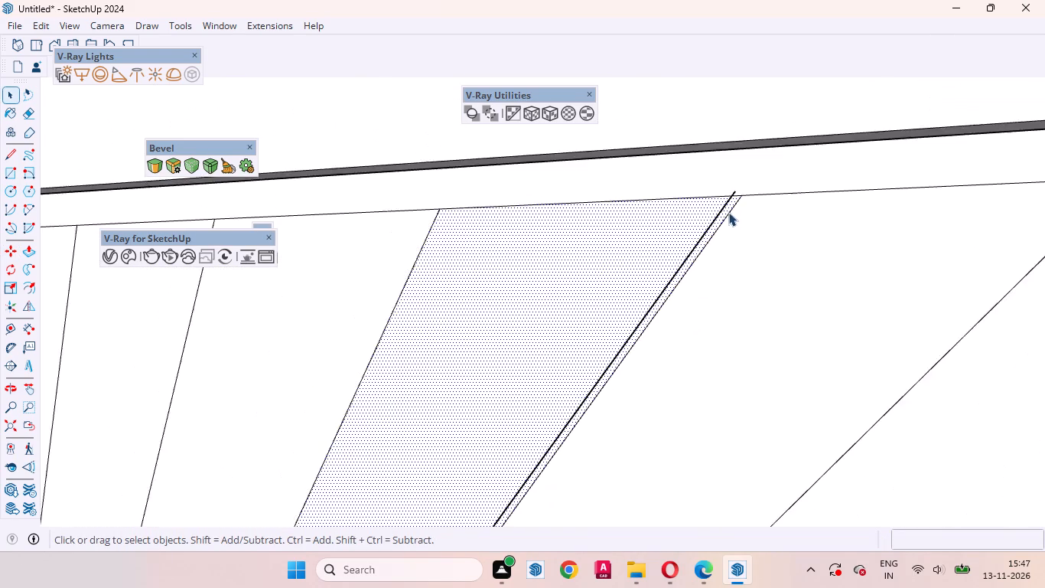
pyautogui.scroll(-3, 728, 212)
pyautogui.moveTo(713, 221); pyautogui.dragTo(379, 329, button='middle')
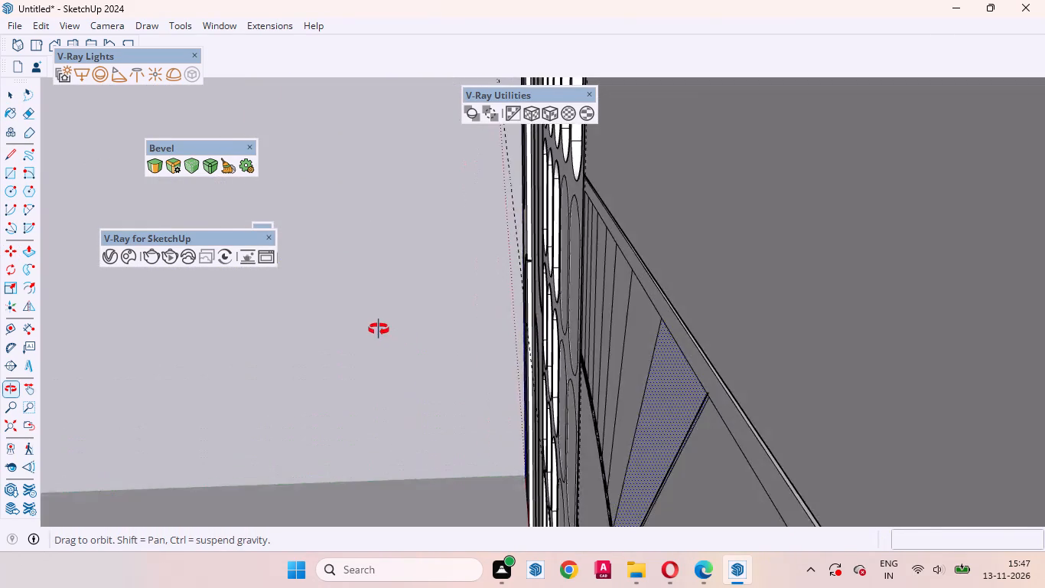
pyautogui.moveTo(379, 329); pyautogui.dragTo(724, 279, button='middle')
pyautogui.scroll(-12, 745, 269)
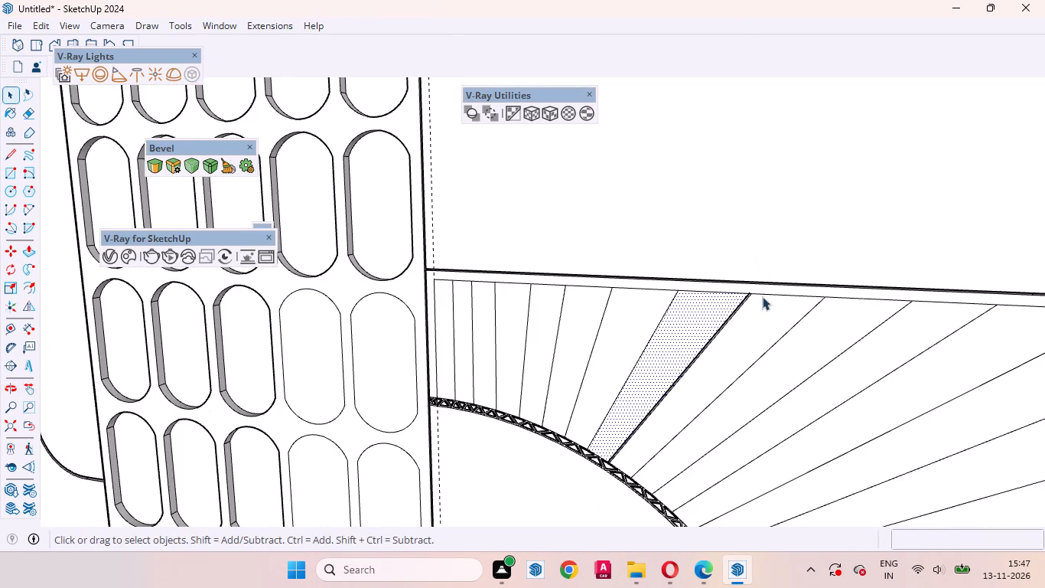
pyautogui.scroll(20, 588, 471)
pyautogui.scroll(10, 588, 471)
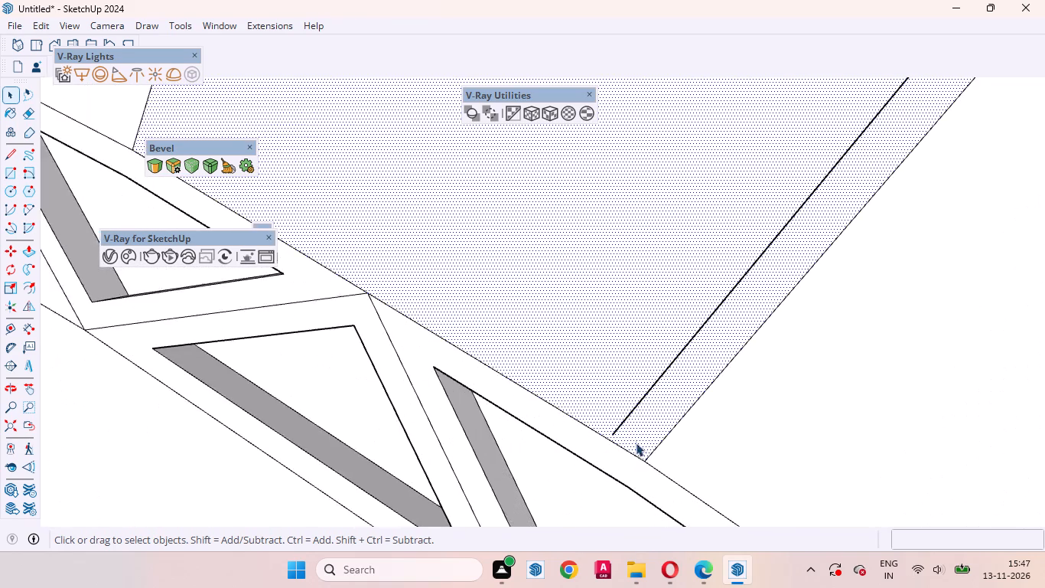
pyautogui.scroll(13, 636, 443)
pyautogui.press('l')
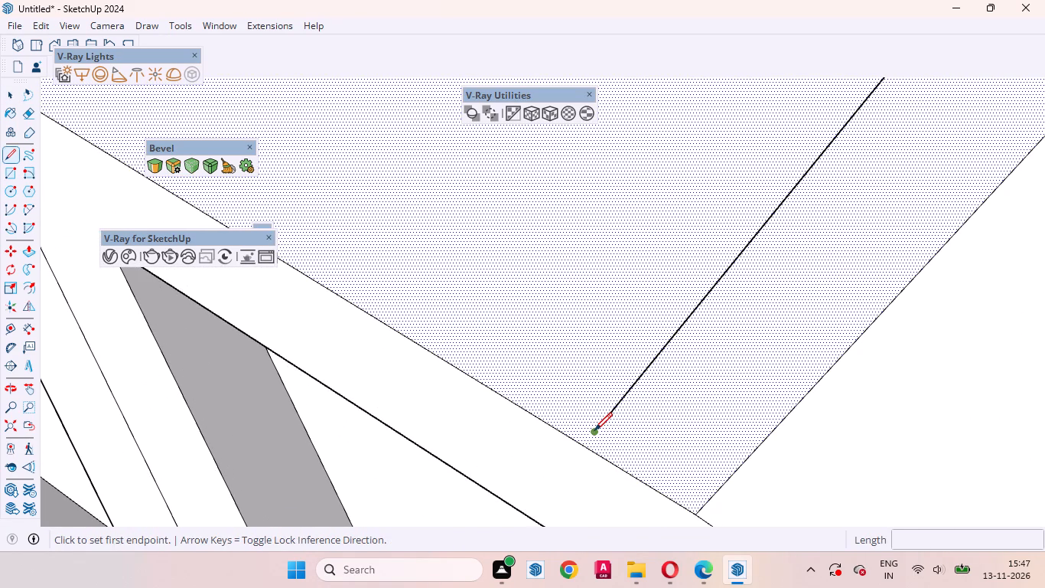
pyautogui.click(594, 430)
pyautogui.click(583, 443)
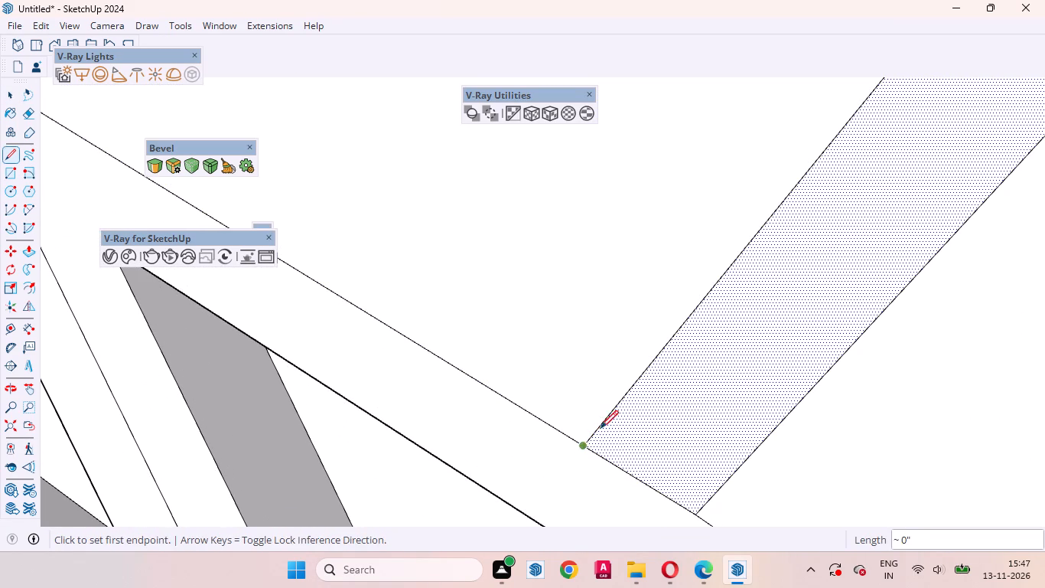
pyautogui.press('space')
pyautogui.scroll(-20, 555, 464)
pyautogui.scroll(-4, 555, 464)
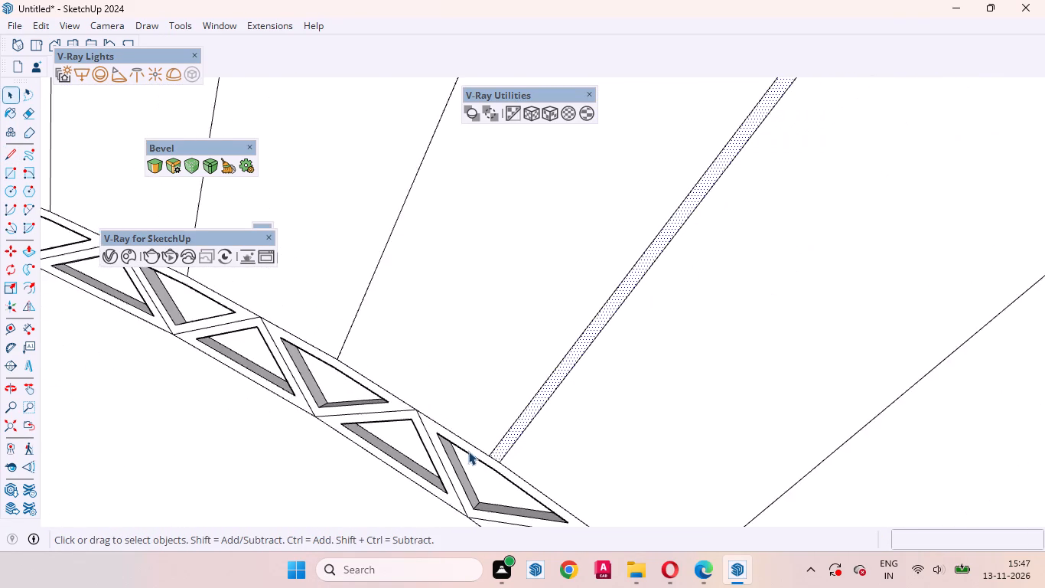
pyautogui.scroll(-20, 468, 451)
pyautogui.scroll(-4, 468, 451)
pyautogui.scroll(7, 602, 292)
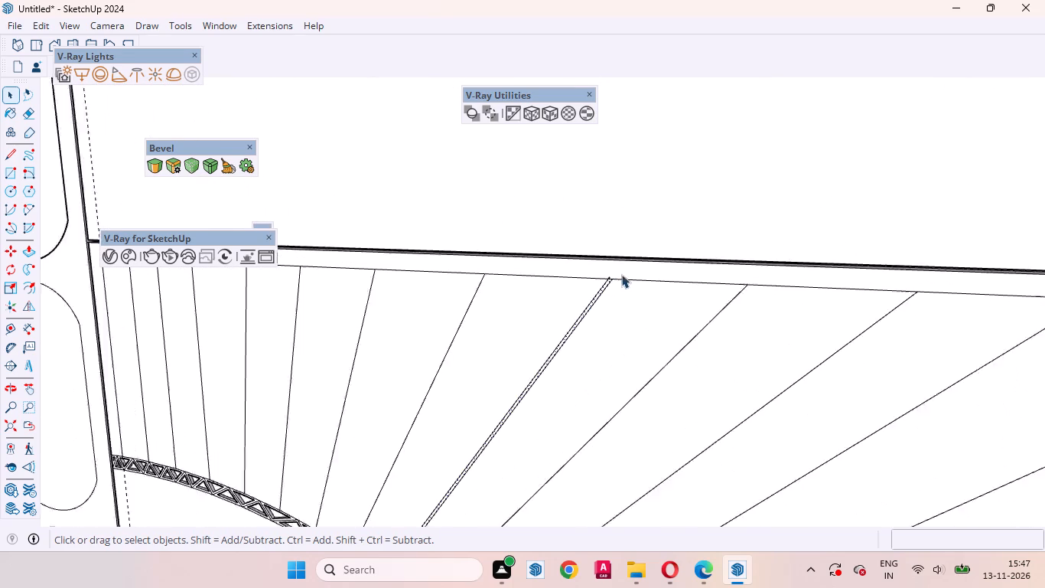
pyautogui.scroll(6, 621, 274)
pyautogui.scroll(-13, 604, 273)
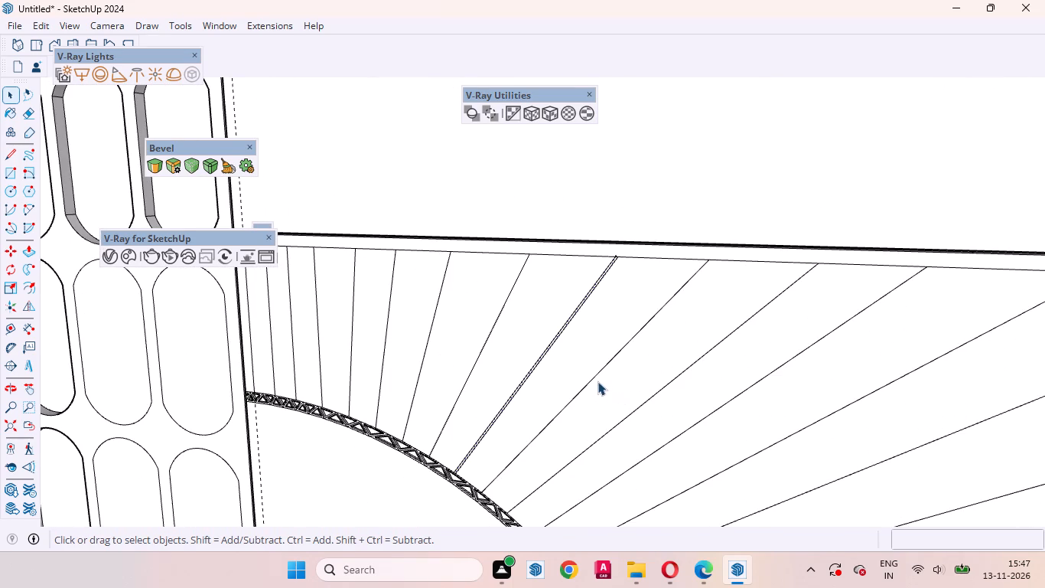
# Copy the sixth slanted radial line 3 mm perpendicular to itself, toward the thin strip just closed on the fifth line.
pyautogui.click(590, 381)
pyautogui.scroll(3, 601, 384)
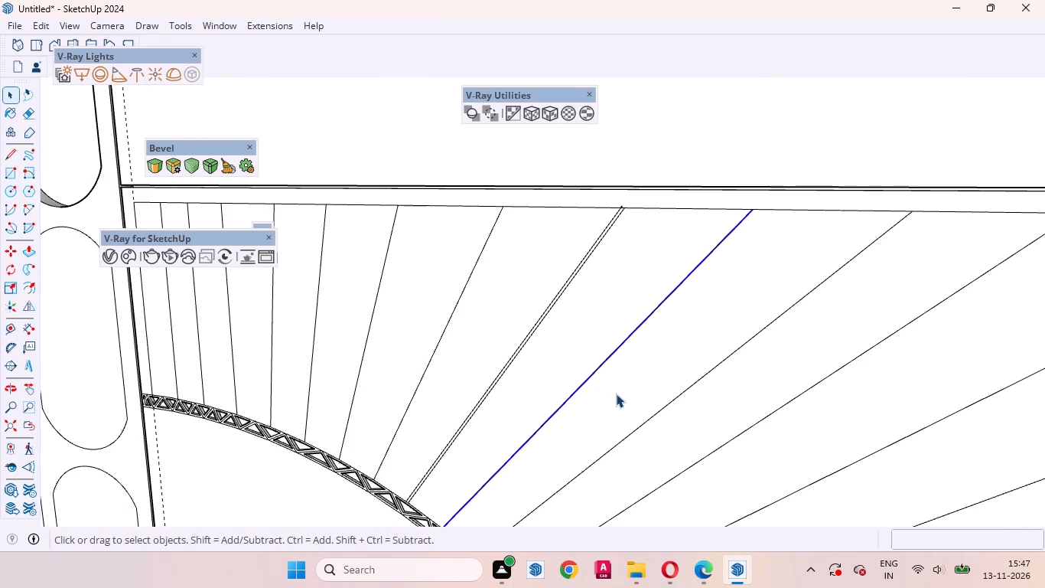
pyautogui.press('m')
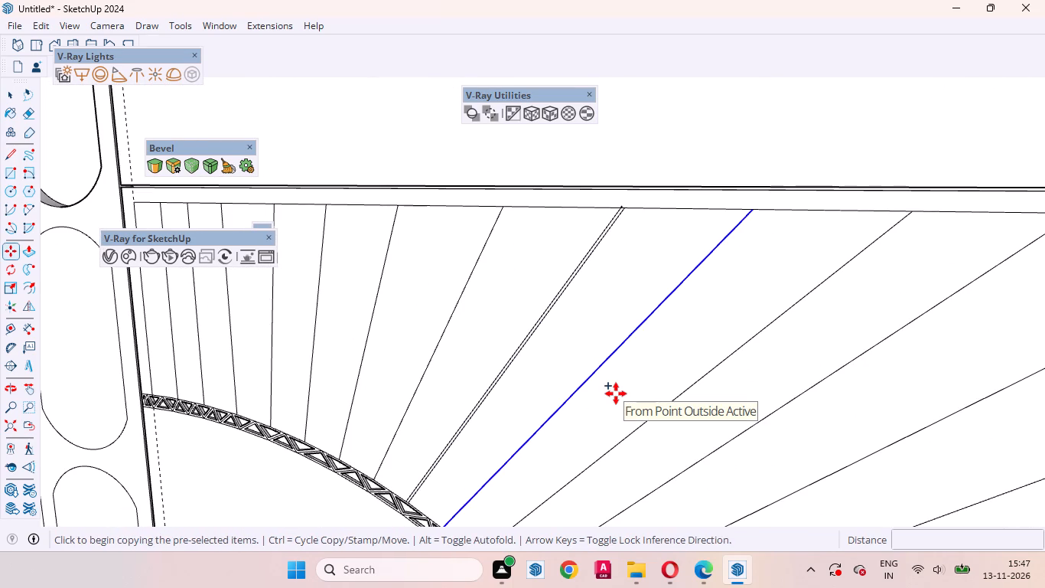
pyautogui.click(616, 394)
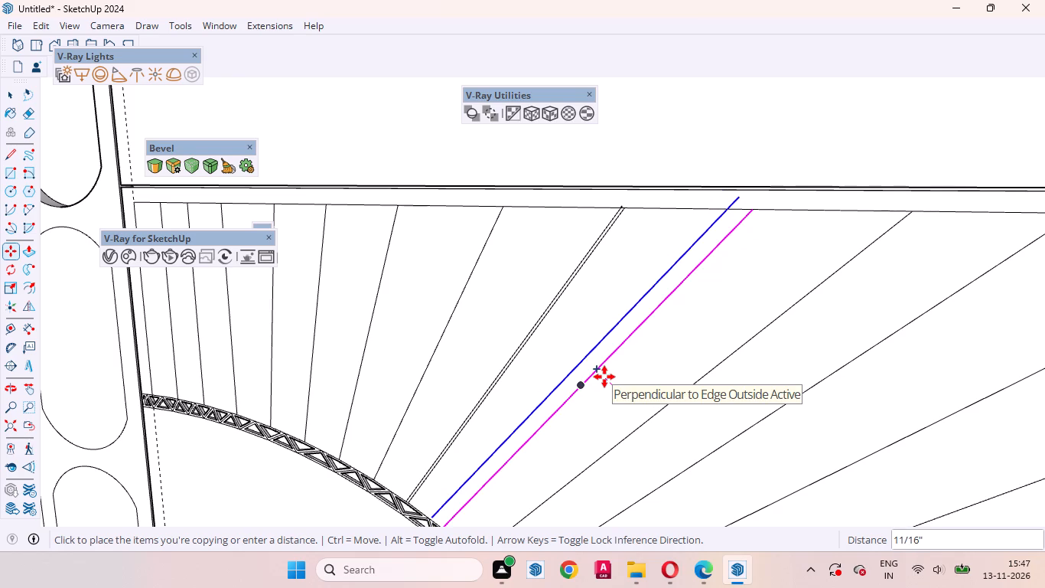
pyautogui.write('3mm')
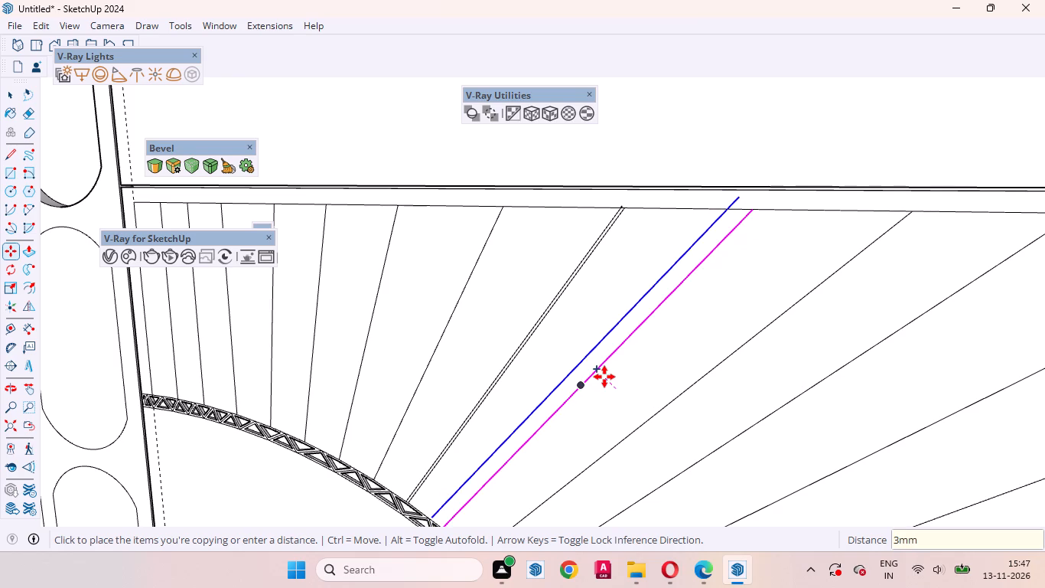
pyautogui.press('Return')
pyautogui.press('space')
pyautogui.click(580, 379)
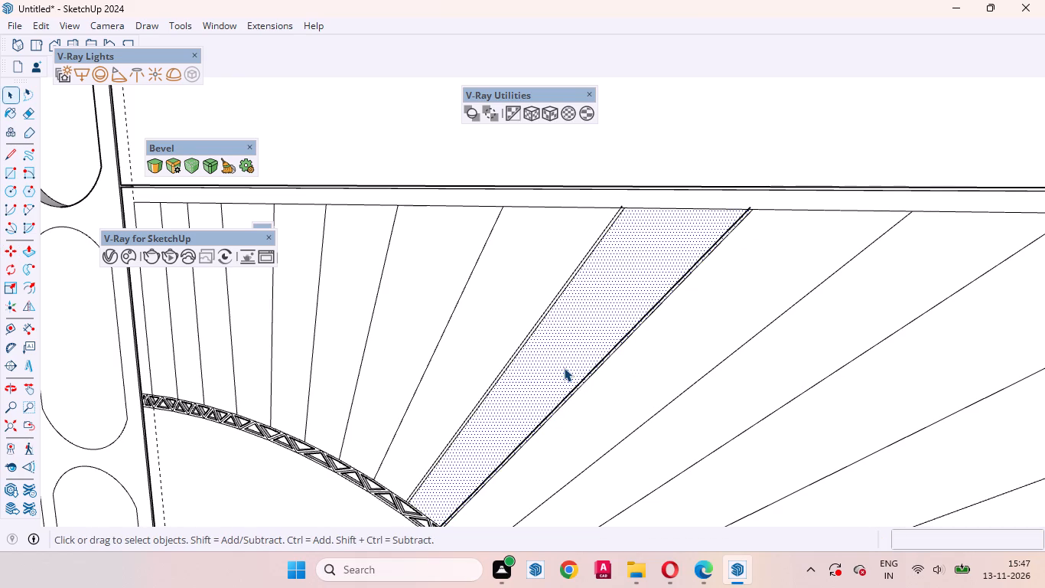
# Draw a short line from the sixth radial line copy's lower end to the curved truss border, closing its thin strip.
pyautogui.scroll(-4, 653, 278)
pyautogui.scroll(13, 451, 440)
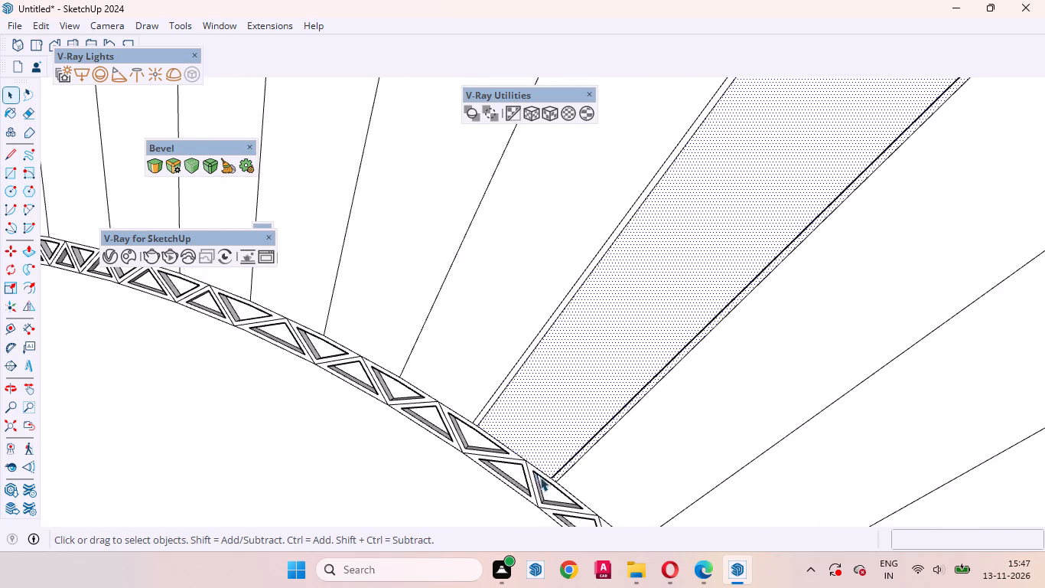
pyautogui.scroll(17, 540, 477)
pyautogui.press('l')
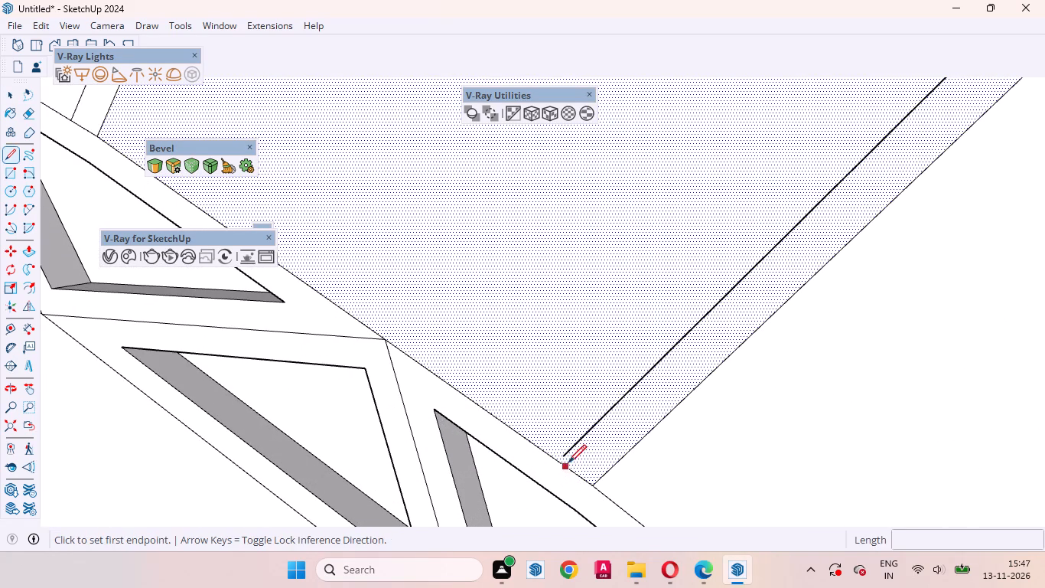
pyautogui.click(566, 457)
pyautogui.scroll(8, 561, 457)
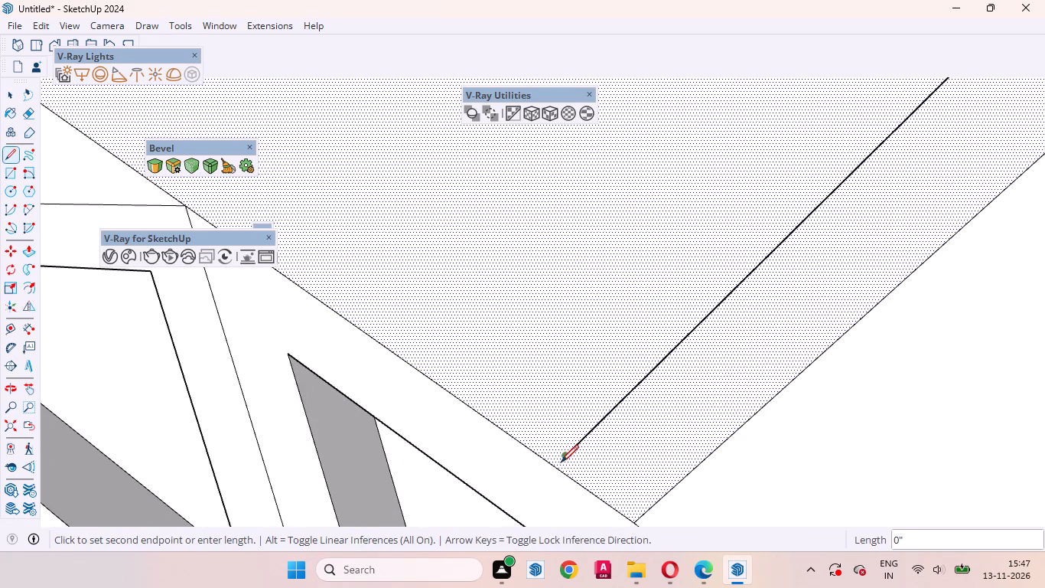
pyautogui.click(555, 465)
pyautogui.press('space')
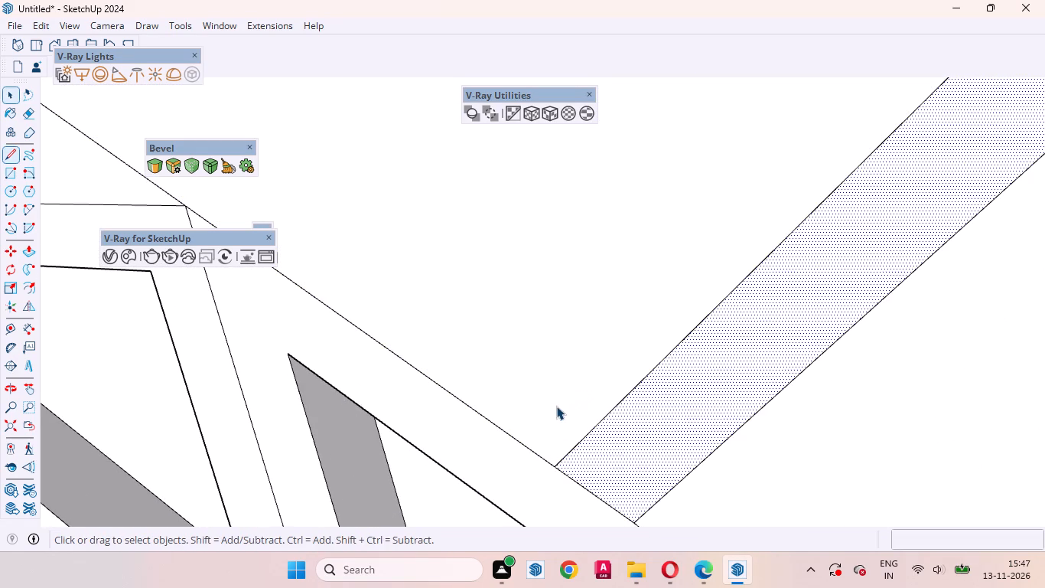
# Copy the seventh slanted radial line 3 mm perpendicular to itself, toward the sixth line's strip.
pyautogui.scroll(-20, 552, 406)
pyautogui.scroll(-16, 552, 406)
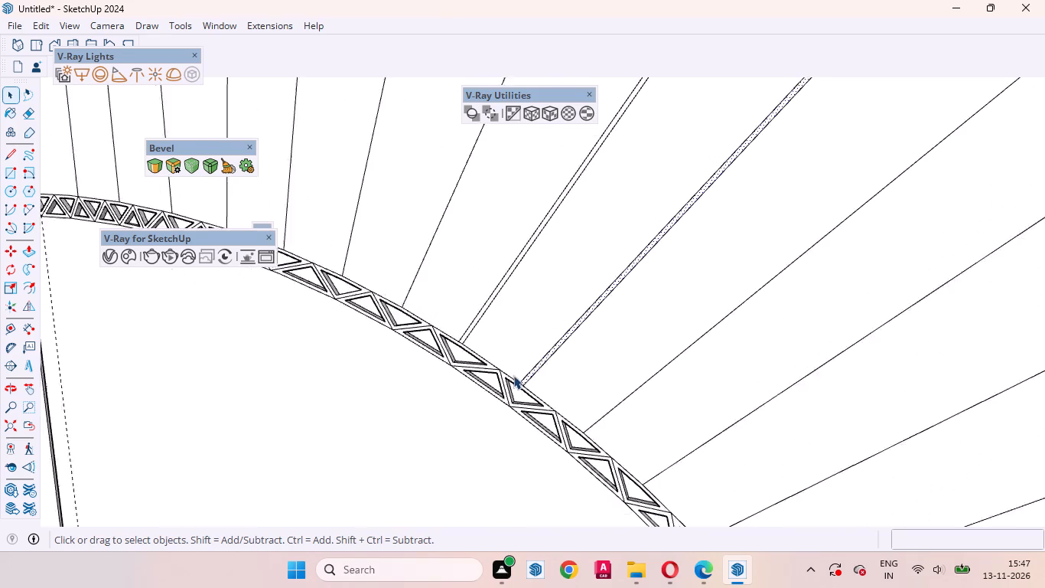
pyautogui.scroll(-12, 513, 375)
pyautogui.scroll(2, 628, 304)
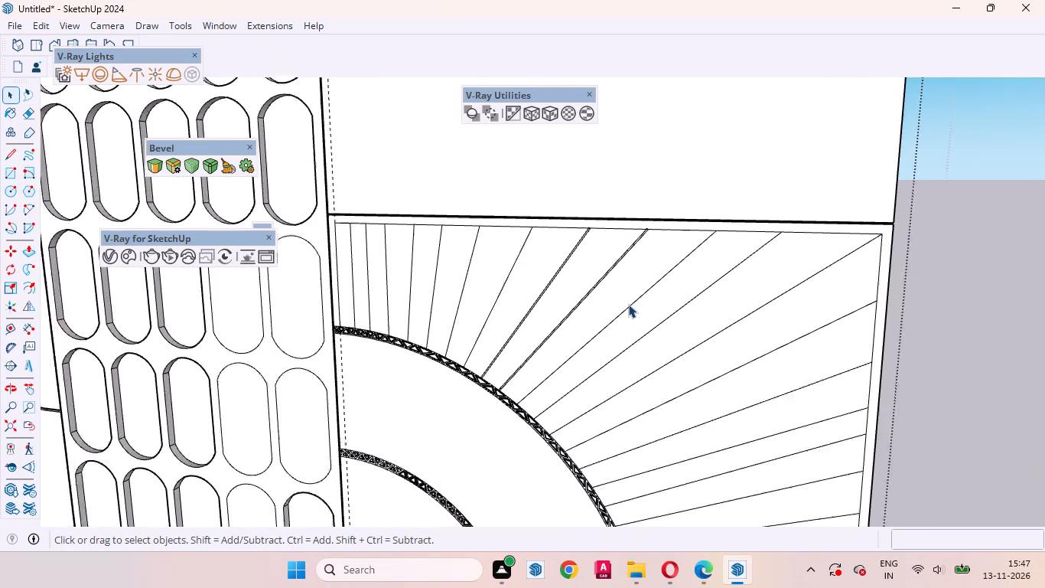
pyautogui.scroll(5, 628, 304)
pyautogui.click(625, 312)
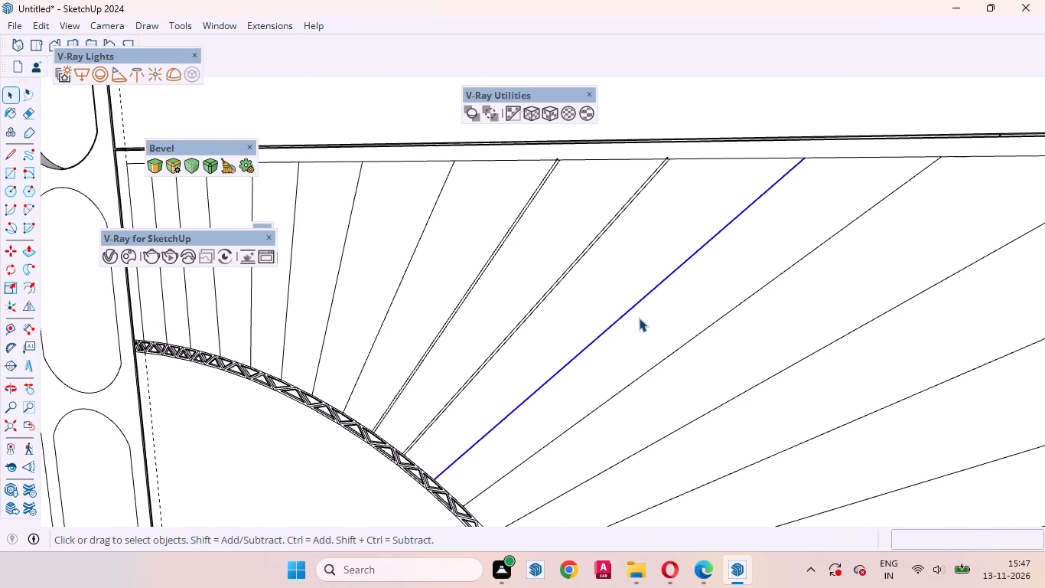
pyautogui.press('m')
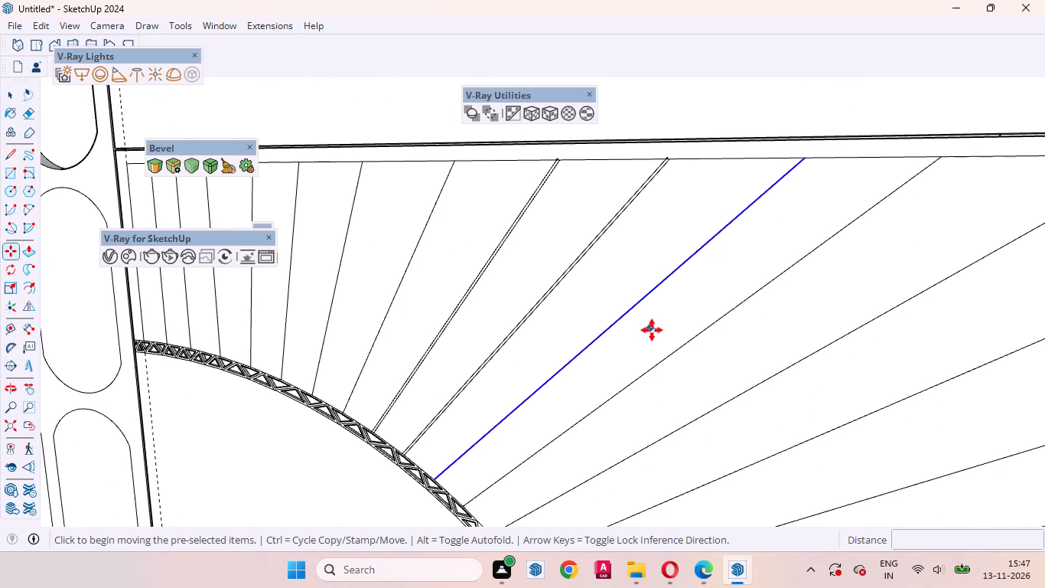
pyautogui.click(650, 328)
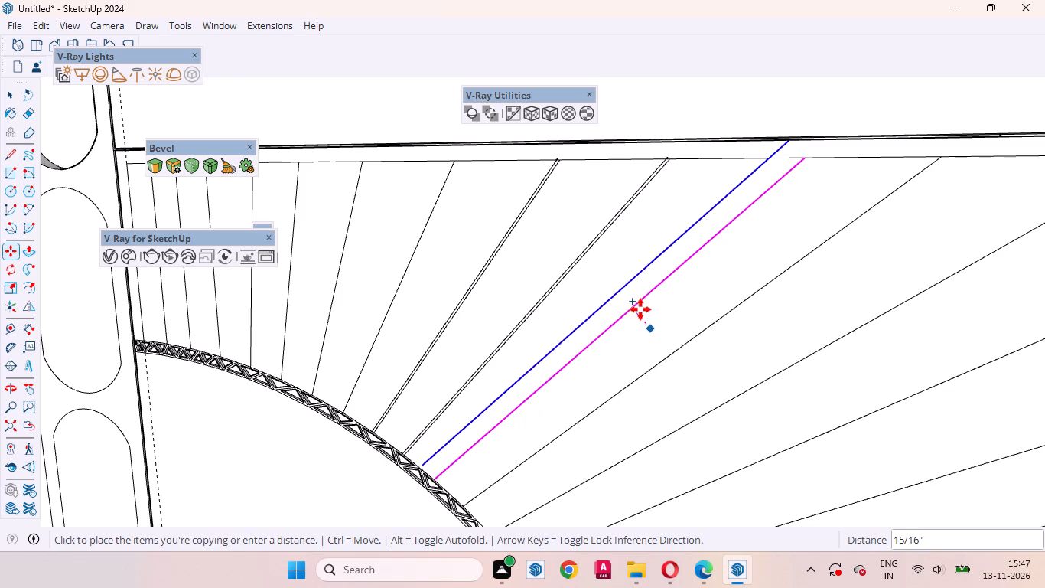
pyautogui.write('3mm')
pyautogui.press('Return')
pyautogui.press('space')
# Extend the seventh radial line copy's lower end to the truss border with a short line, closing the thin strip.
pyautogui.scroll(10, 438, 480)
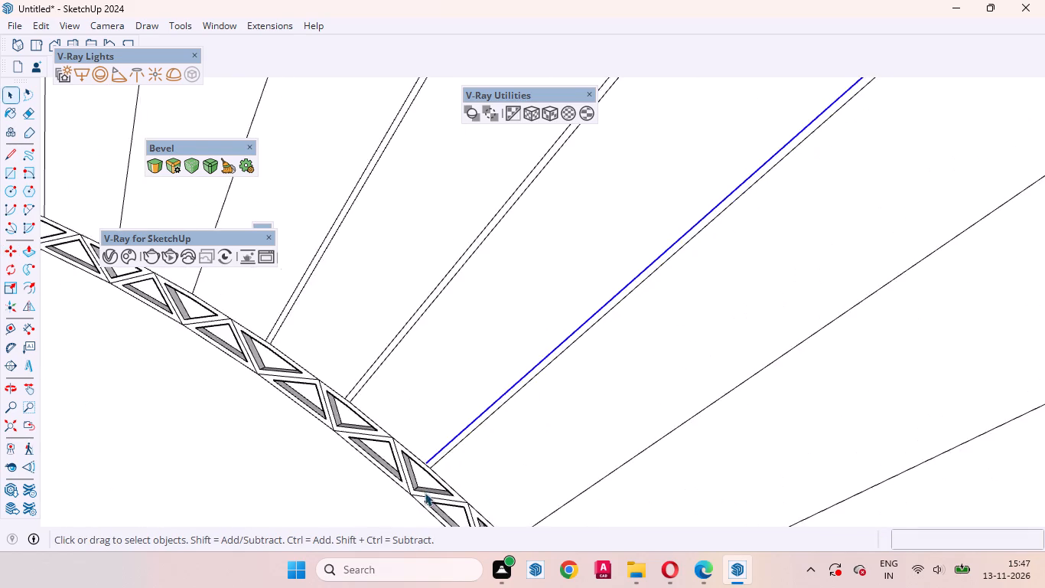
pyautogui.scroll(17, 425, 492)
pyautogui.press('l')
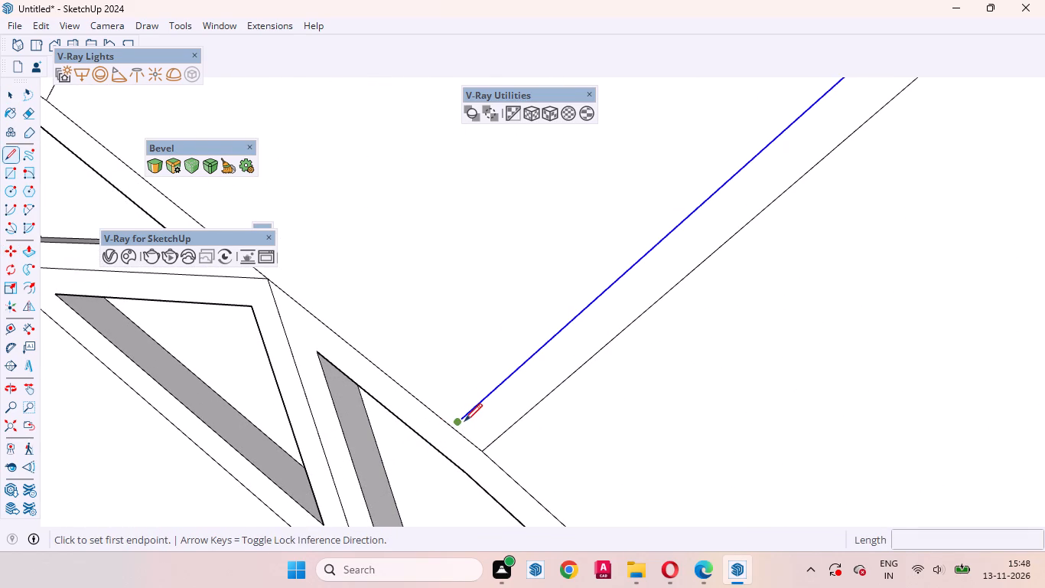
pyautogui.click(460, 421)
pyautogui.scroll(3, 452, 427)
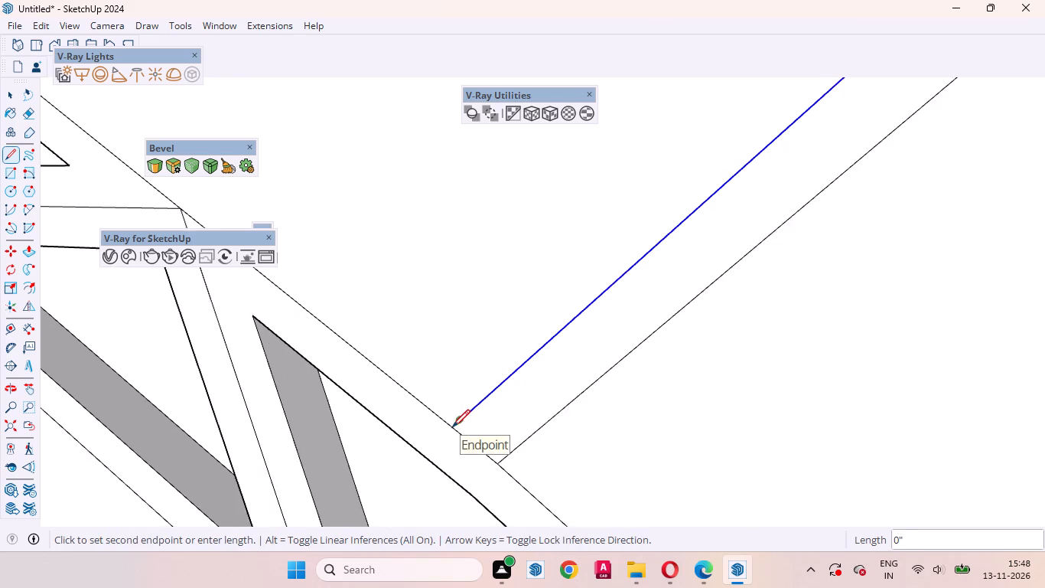
pyautogui.scroll(8, 452, 427)
pyautogui.click(459, 423)
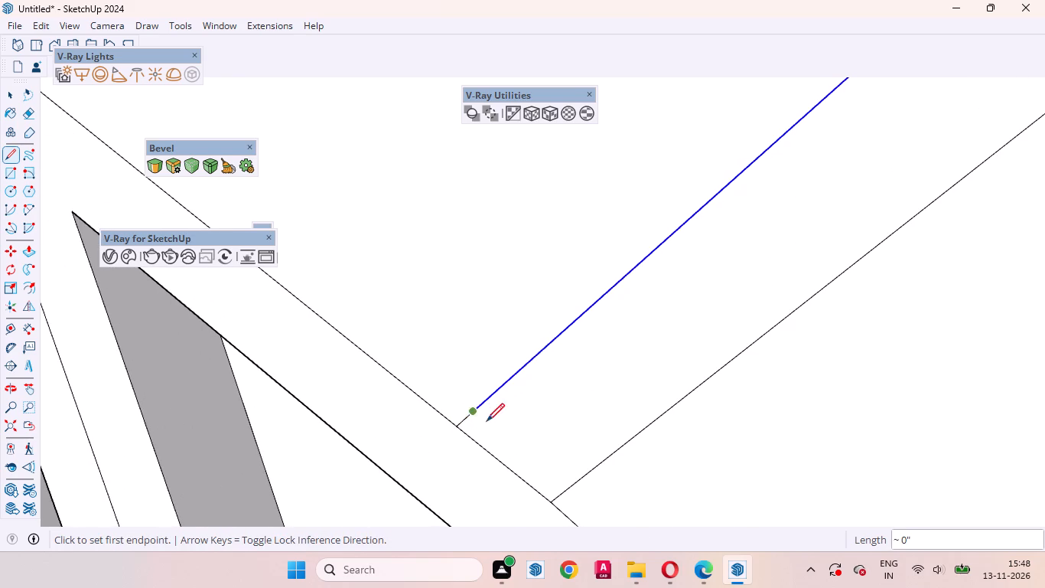
pyautogui.press('space')
pyautogui.click(570, 409)
# Copy the eighth slanted radial line, the last before the corner diagonal, 3 mm perpendicular to itself toward the seventh line's strip.
pyautogui.scroll(-17, 428, 394)
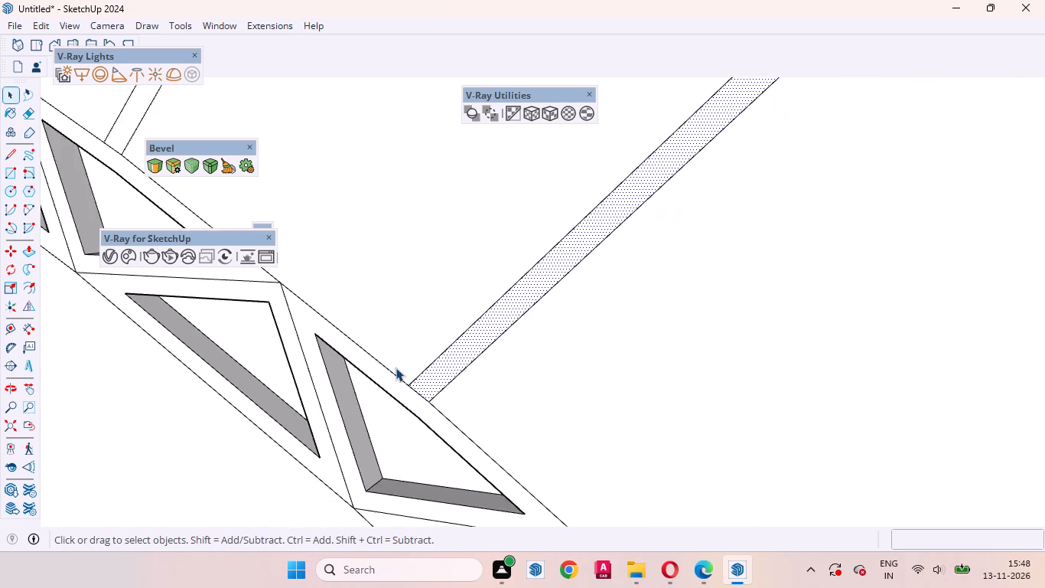
pyautogui.scroll(-17, 396, 367)
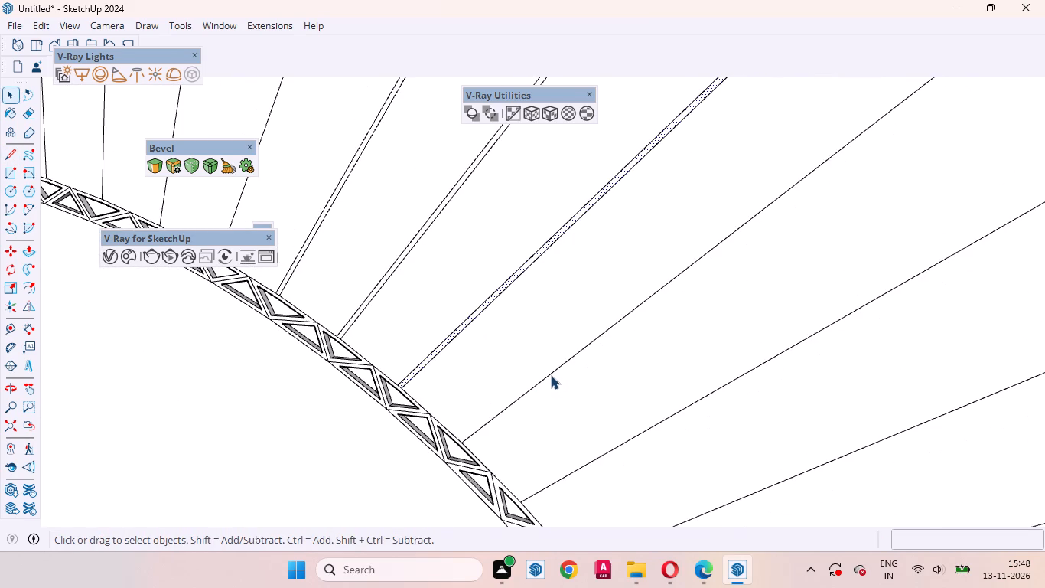
pyautogui.click(549, 374)
pyautogui.press('m')
pyautogui.scroll(3, 589, 407)
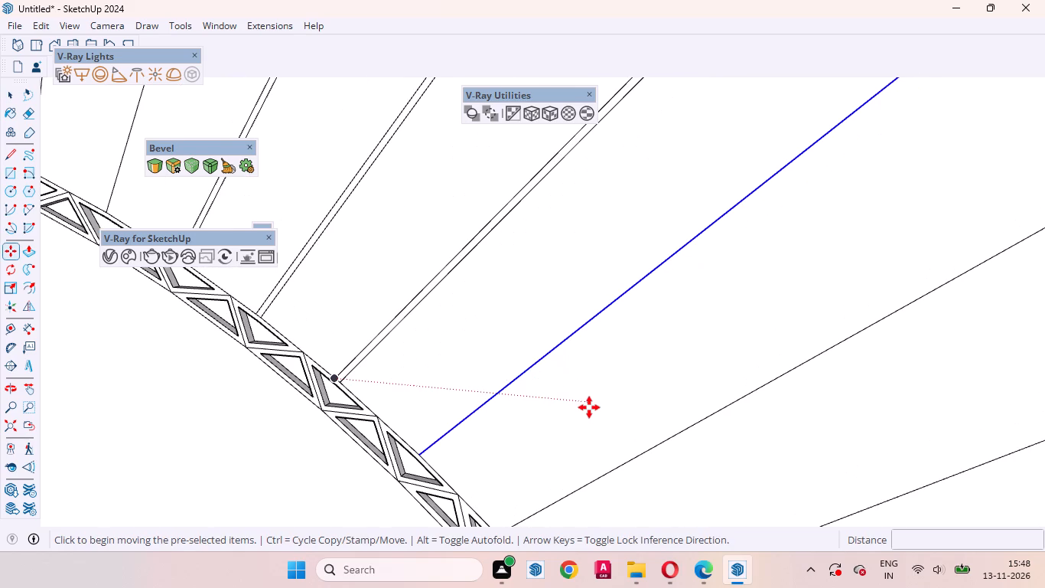
pyautogui.click(599, 403)
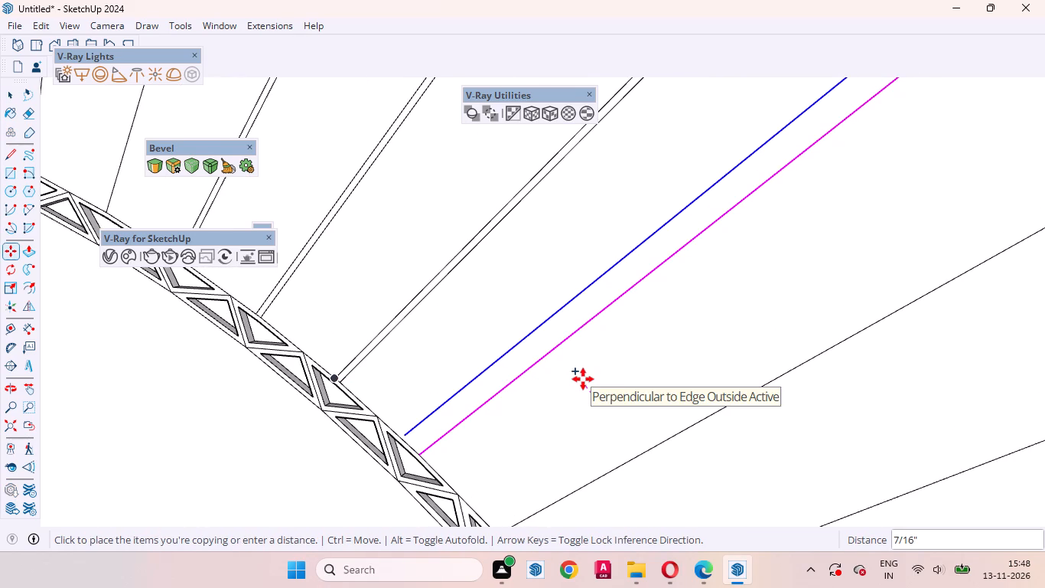
pyautogui.write('3mm')
pyautogui.press('Return')
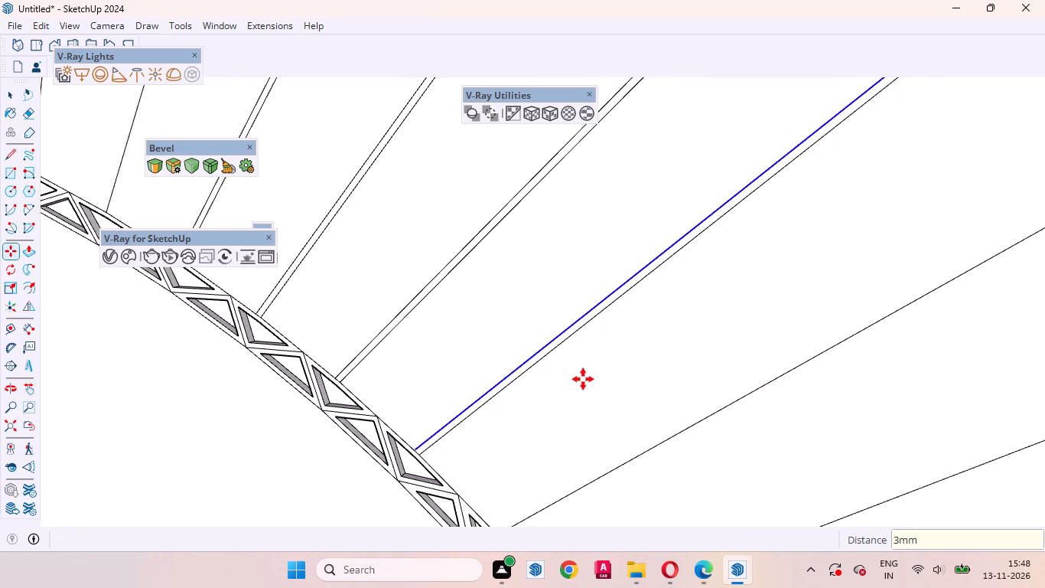
# Draw a short line joining the eighth radial line copy's lower end to the curved truss border, closing the strip.
pyautogui.press('l')
pyautogui.scroll(10, 438, 433)
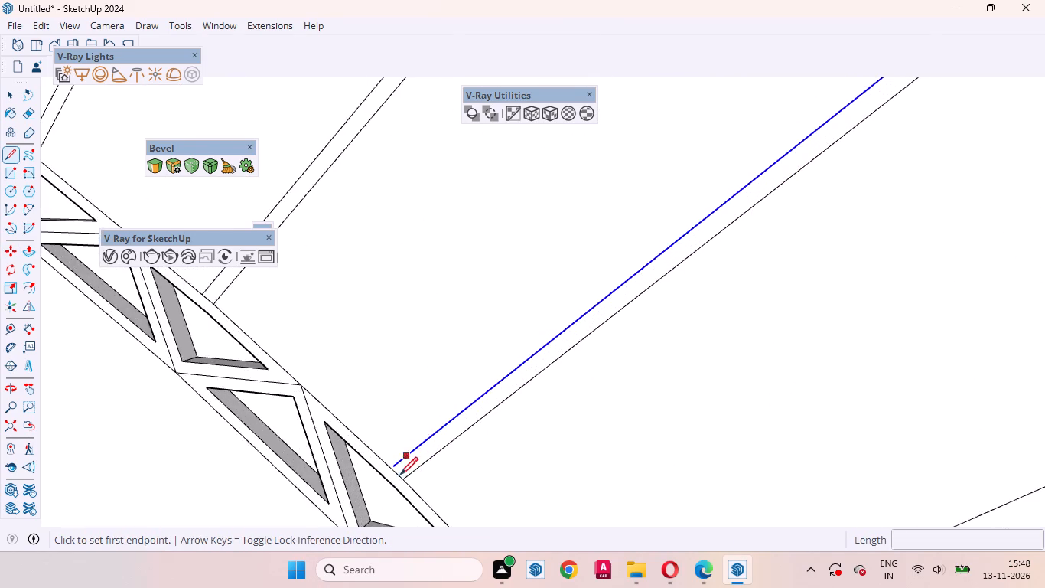
pyautogui.scroll(11, 400, 475)
pyautogui.click(391, 448)
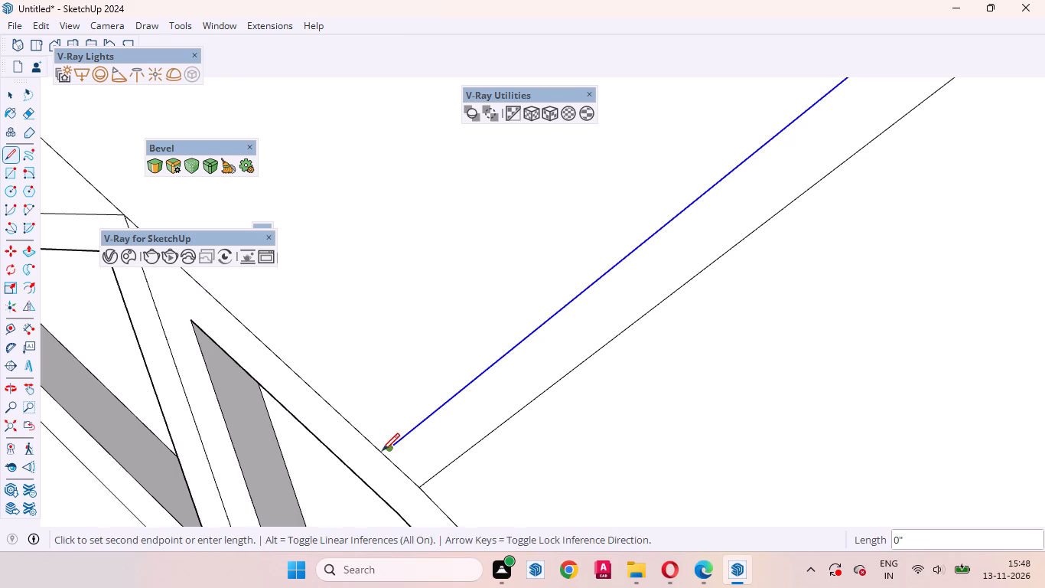
pyautogui.scroll(8, 386, 455)
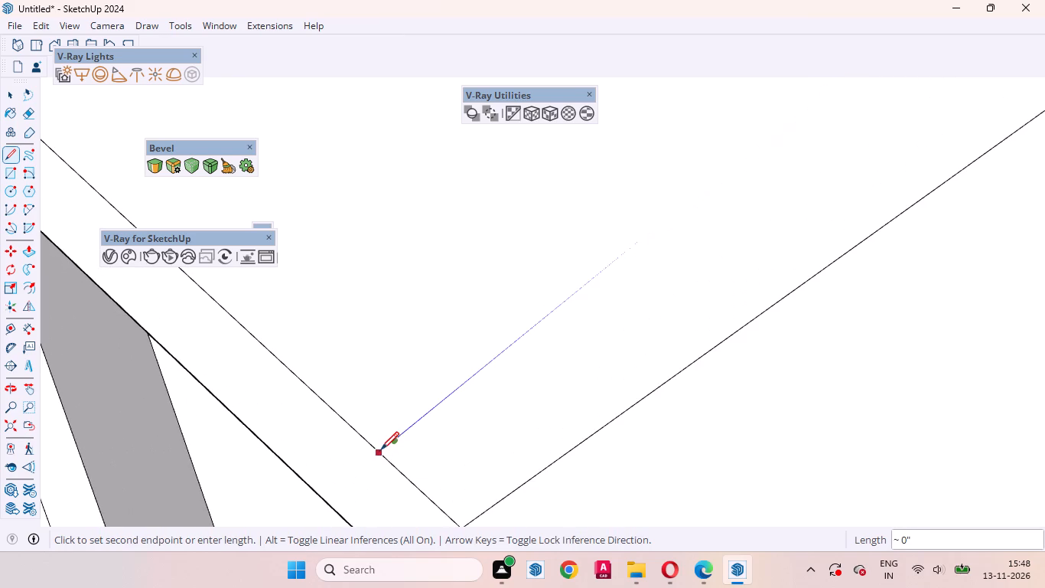
pyautogui.click(379, 452)
pyautogui.press('space')
pyautogui.click(469, 439)
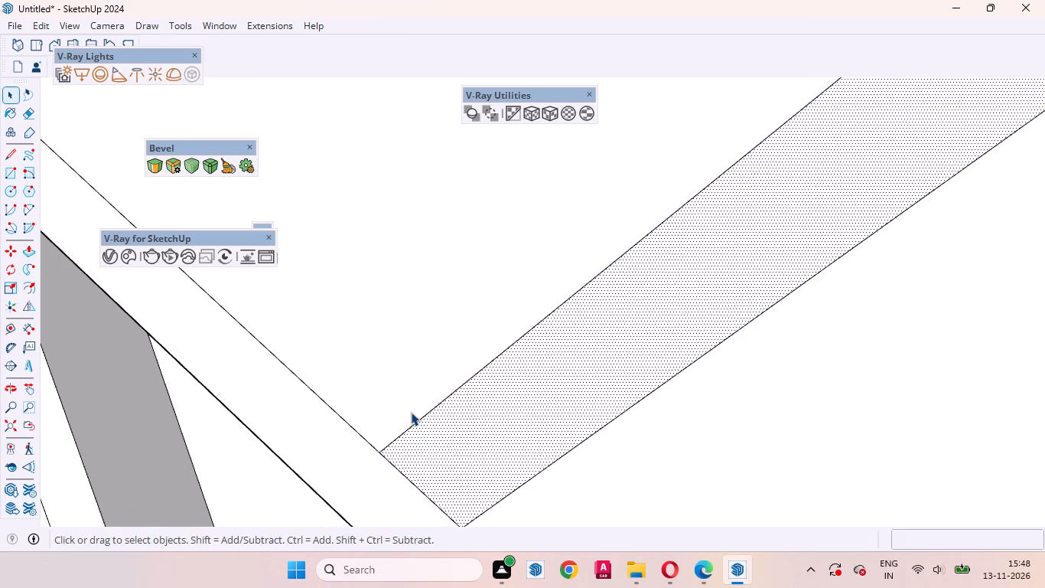
# Copy the radial line that ends at the panel's inner upper corner 3 mm perpendicular to itself, toward the eighth line's strip.
pyautogui.scroll(-20, 411, 413)
pyautogui.scroll(-17, 411, 413)
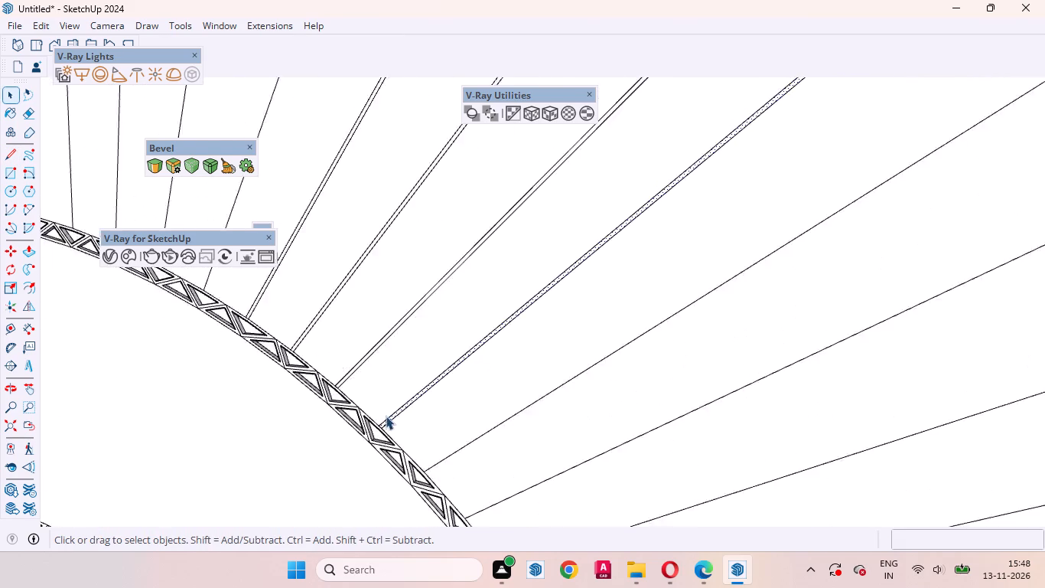
pyautogui.scroll(-14, 386, 416)
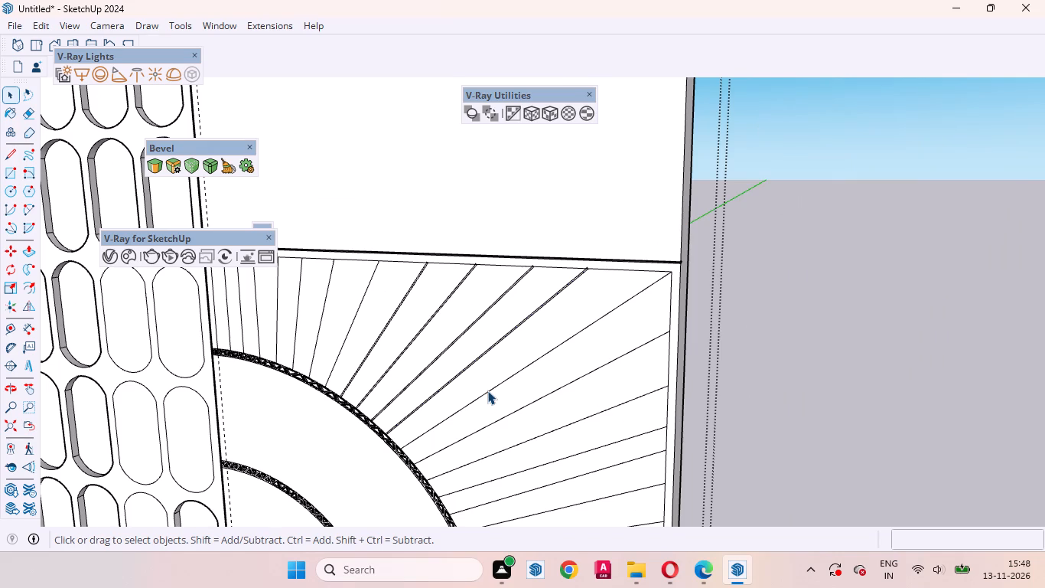
pyautogui.click(487, 390)
pyautogui.scroll(7, 487, 390)
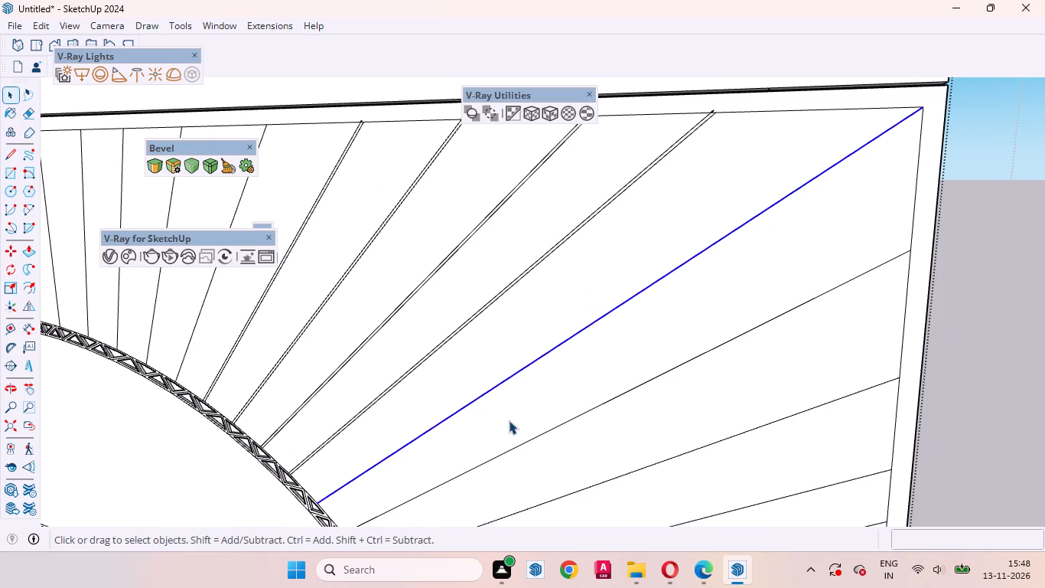
pyautogui.press('m')
pyautogui.click(509, 420)
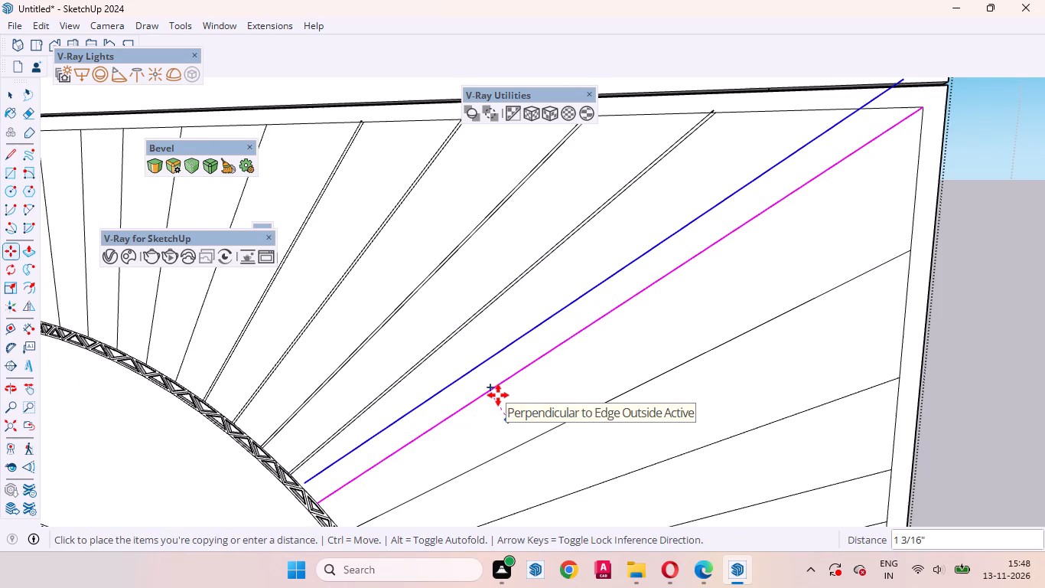
pyautogui.write('3mm')
pyautogui.press('Return')
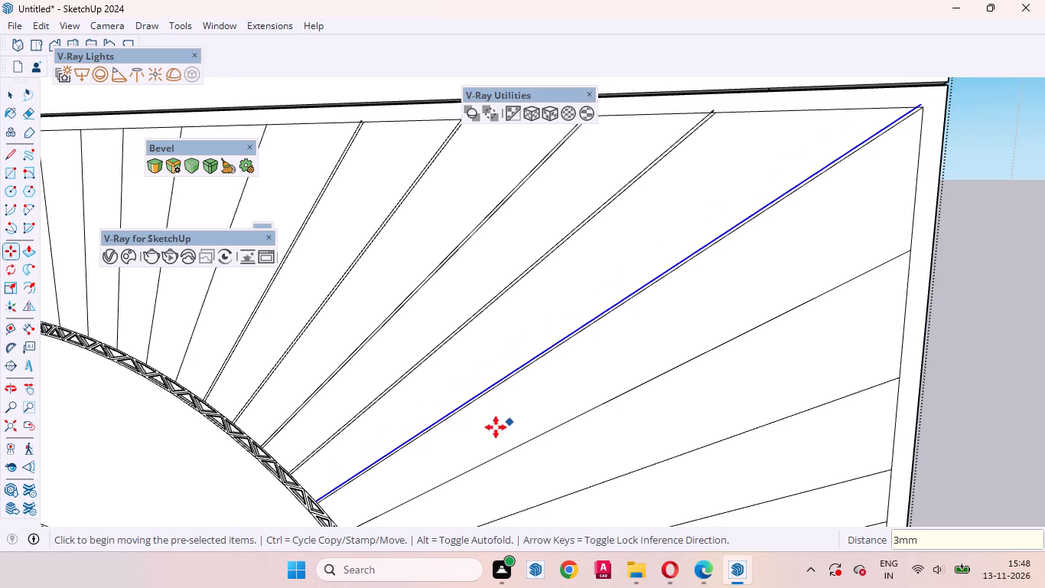
pyautogui.press('space')
# Draw a short line joining the corner diagonal copy's lower end to the curved truss border, closing the strip.
pyautogui.scroll(4, 335, 456)
pyautogui.scroll(-8, 666, 294)
pyautogui.scroll(4, 530, 372)
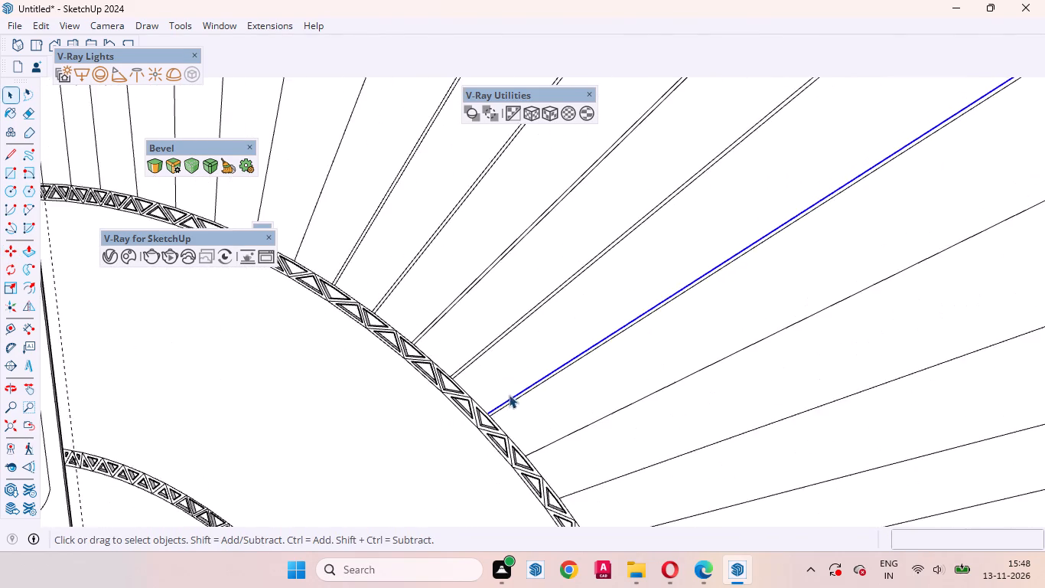
pyautogui.scroll(20, 509, 394)
pyautogui.scroll(10, 509, 394)
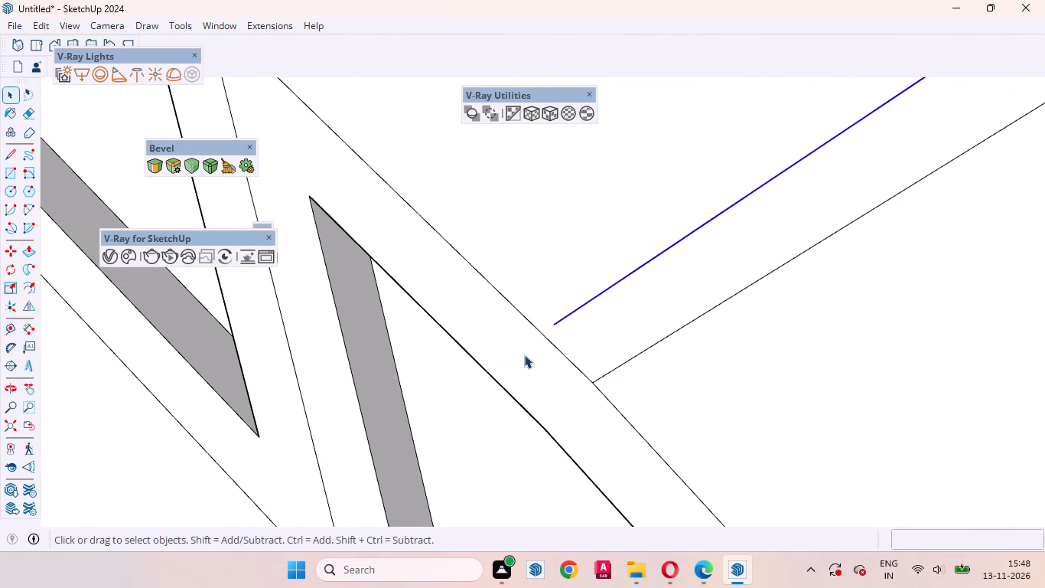
pyautogui.press('l')
pyautogui.click(552, 325)
pyautogui.scroll(7, 540, 328)
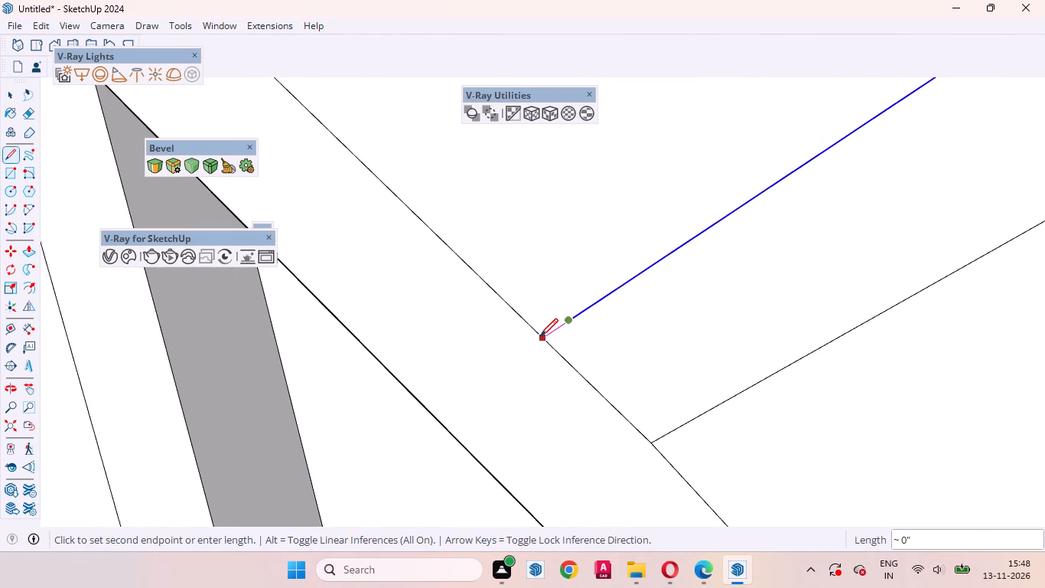
pyautogui.click(540, 338)
pyautogui.press('space')
pyautogui.click(662, 353)
# Copy the first radial line below the corner diagonal 3 mm perpendicular to itself, toward the diagonal's strip.
pyautogui.scroll(-2, 490, 320)
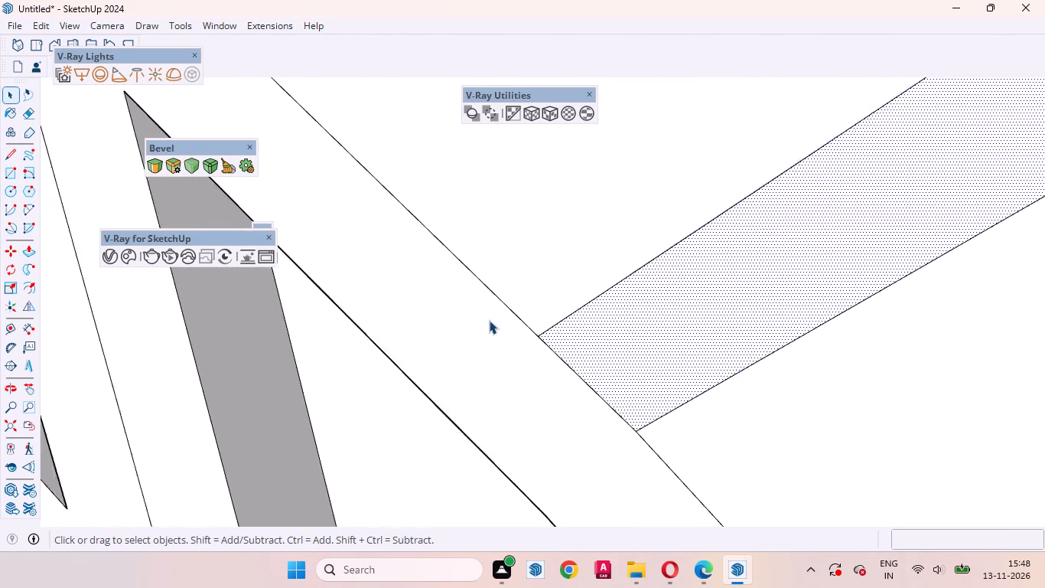
pyautogui.scroll(-10, 489, 320)
pyautogui.scroll(1, 478, 312)
pyautogui.scroll(-20, 478, 312)
pyautogui.scroll(-3, 478, 312)
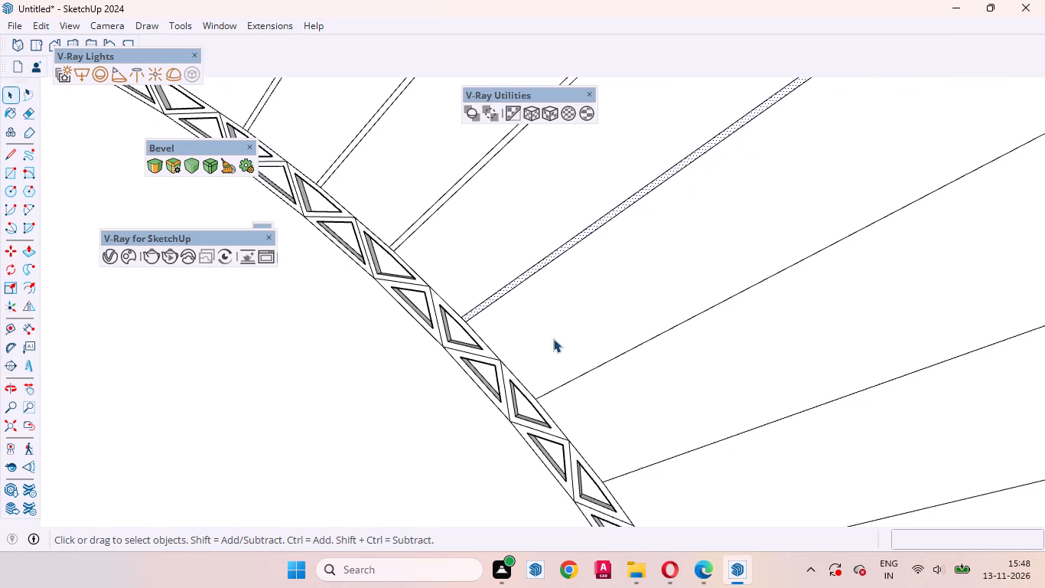
pyautogui.click(610, 361)
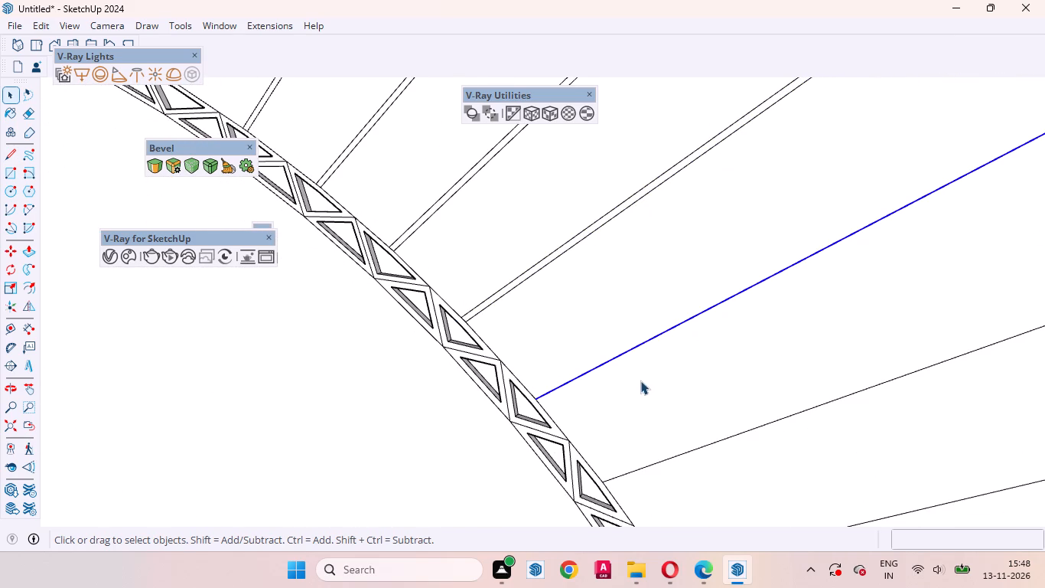
pyautogui.press('m')
pyautogui.click(650, 396)
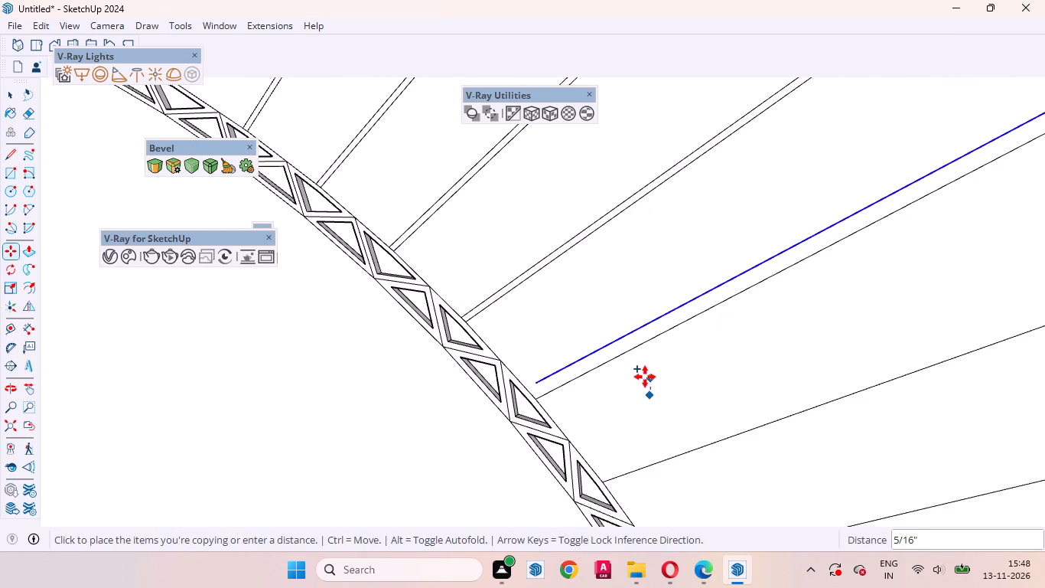
pyautogui.write('3mm')
pyautogui.press('Return')
pyautogui.press('space')
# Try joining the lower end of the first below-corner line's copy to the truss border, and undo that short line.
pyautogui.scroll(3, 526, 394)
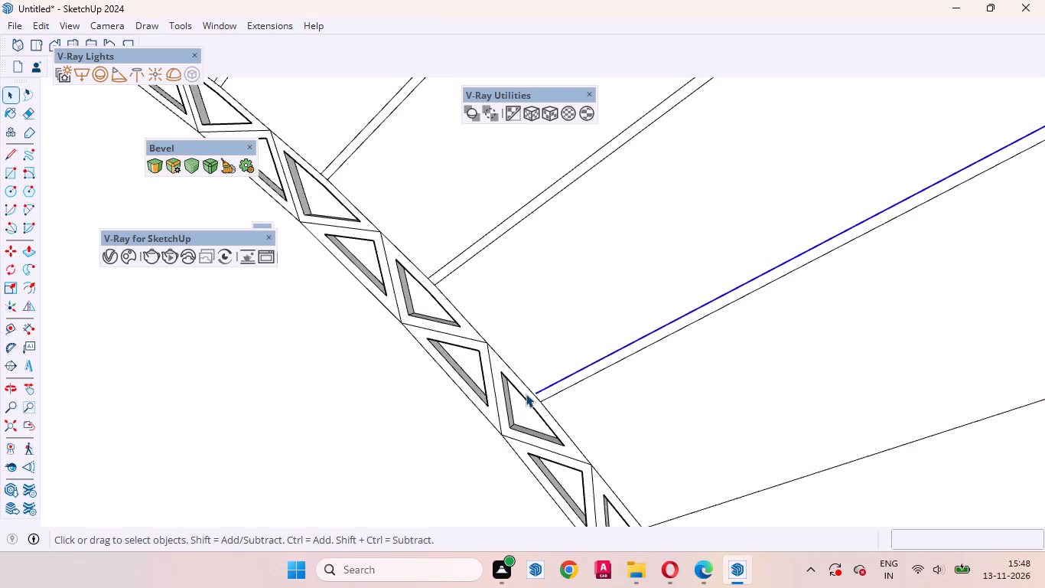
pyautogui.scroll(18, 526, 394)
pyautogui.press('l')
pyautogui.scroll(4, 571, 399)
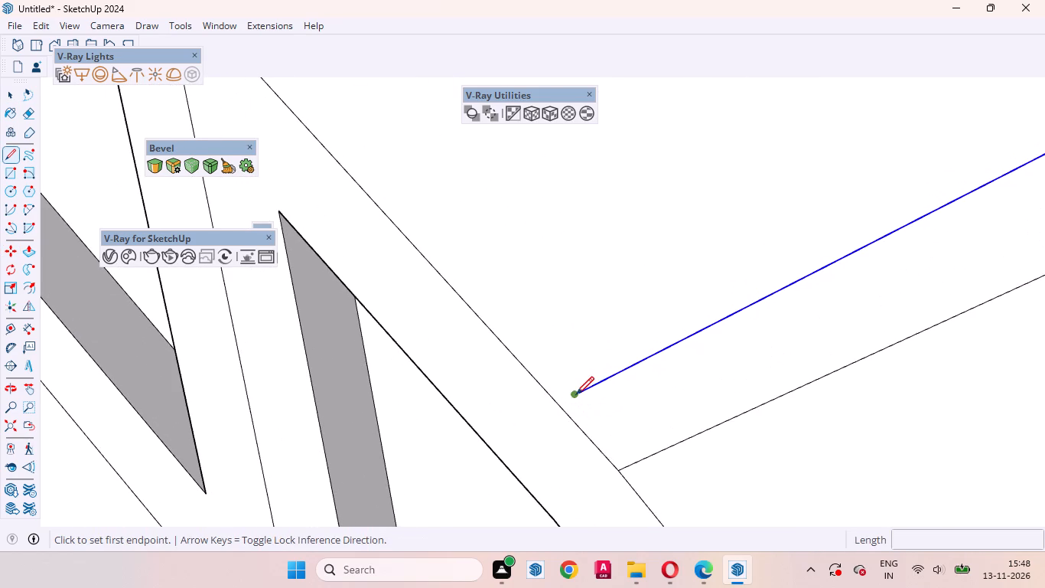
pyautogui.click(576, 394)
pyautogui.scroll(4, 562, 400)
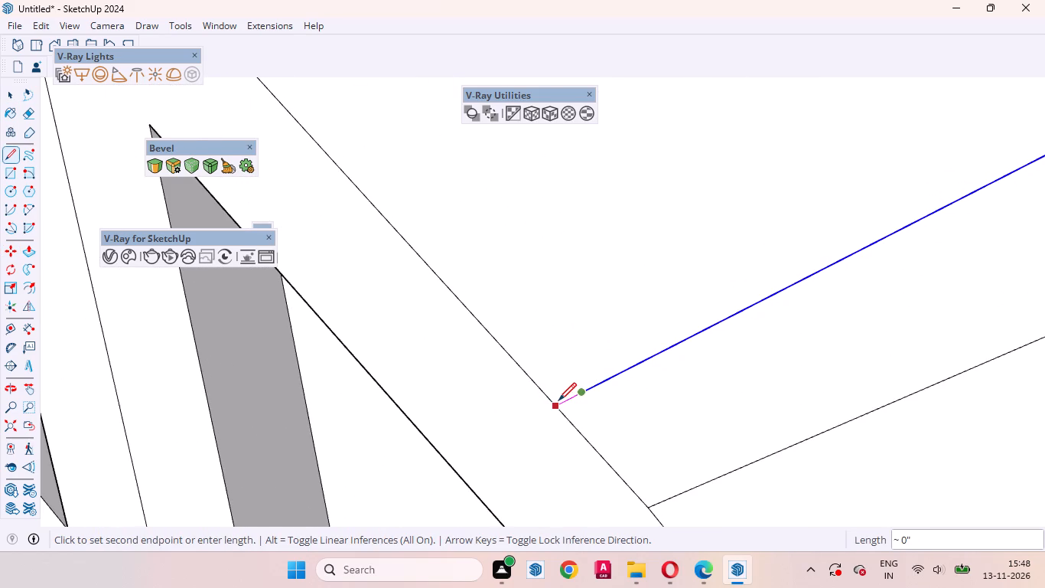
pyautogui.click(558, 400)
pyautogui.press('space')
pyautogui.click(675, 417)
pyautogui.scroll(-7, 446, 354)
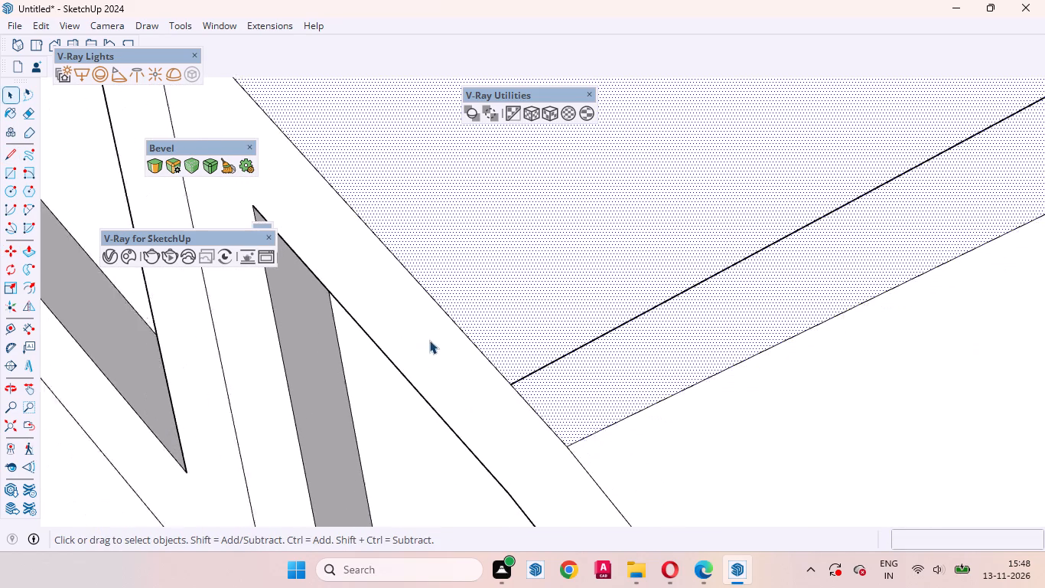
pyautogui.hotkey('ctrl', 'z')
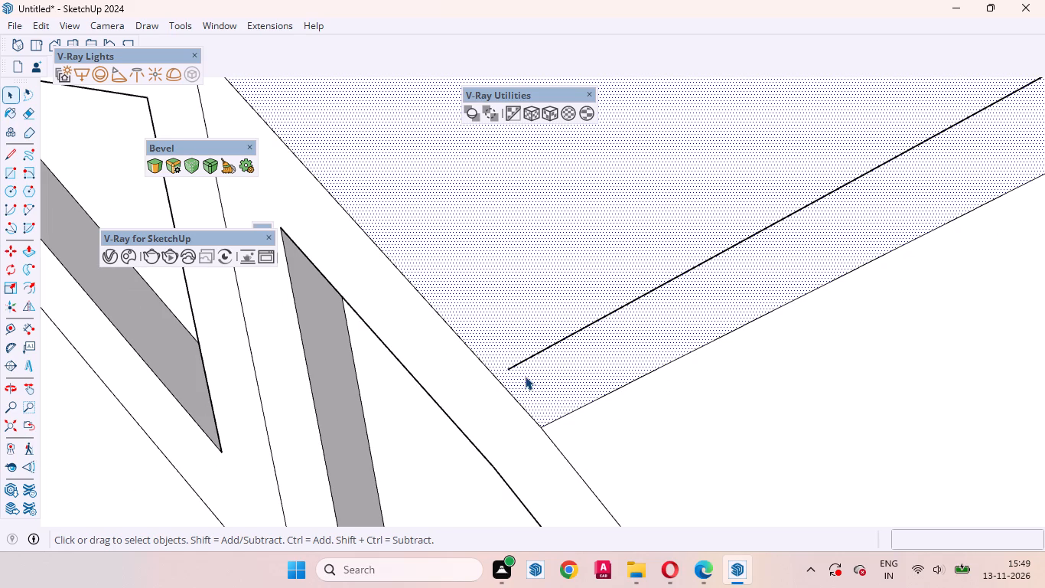
# Draw a short line extending the first below-corner line's copy from its lower end to the truss border.
pyautogui.press('l')
pyautogui.scroll(8, 521, 373)
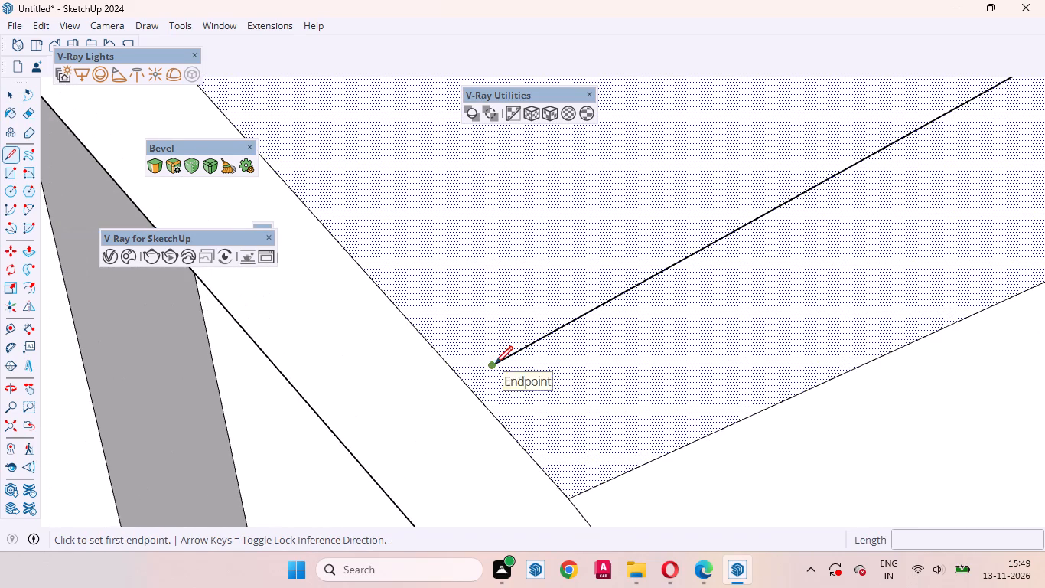
pyautogui.scroll(7, 506, 361)
pyautogui.click(480, 367)
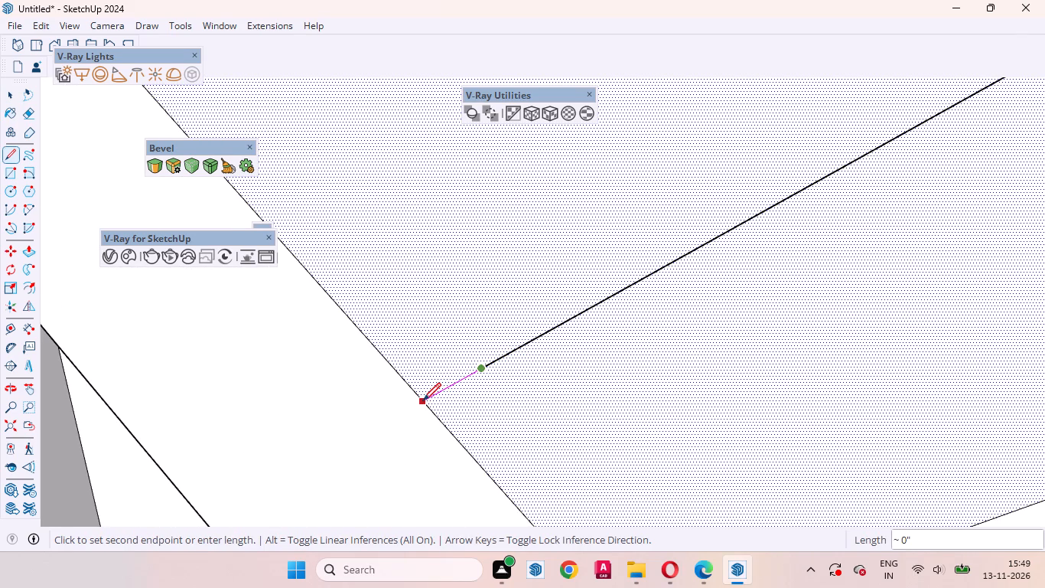
pyautogui.click(423, 400)
pyautogui.scroll(-20, 423, 411)
pyautogui.scroll(-4, 423, 411)
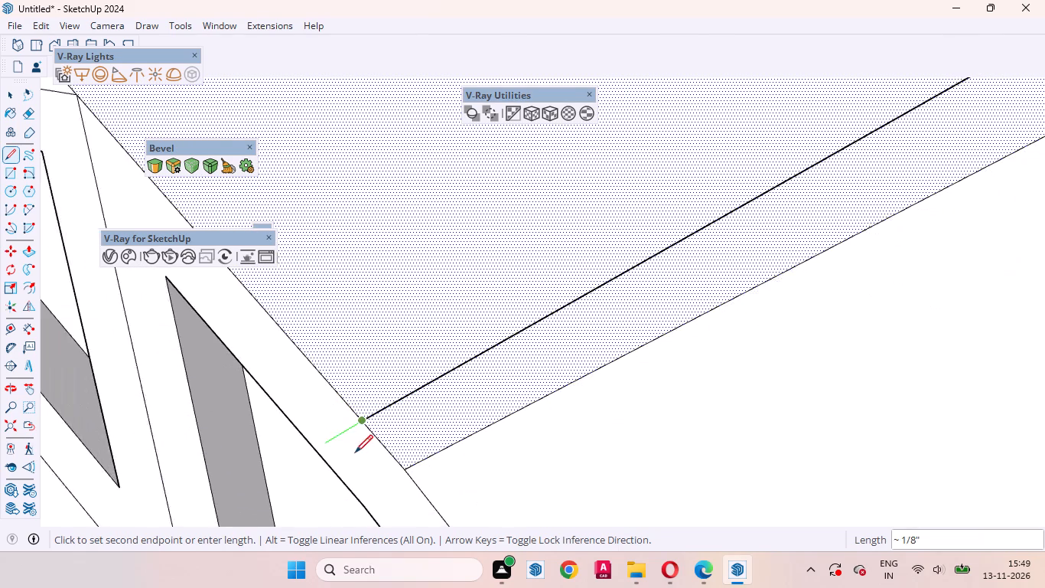
pyautogui.press('space')
# Extend the same copy's upper end to the panel's inner side edge with a short line, closing the strip.
pyautogui.scroll(-20, 314, 470)
pyautogui.scroll(-9, 314, 470)
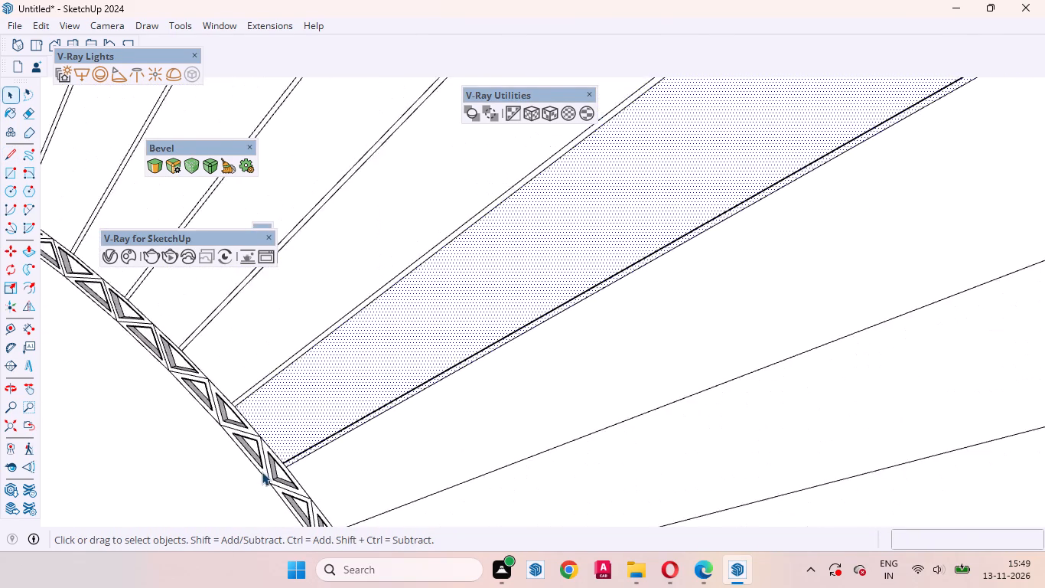
pyautogui.scroll(-4, 262, 472)
pyautogui.scroll(1, 263, 471)
pyautogui.scroll(-10, 264, 471)
pyautogui.scroll(9, 622, 271)
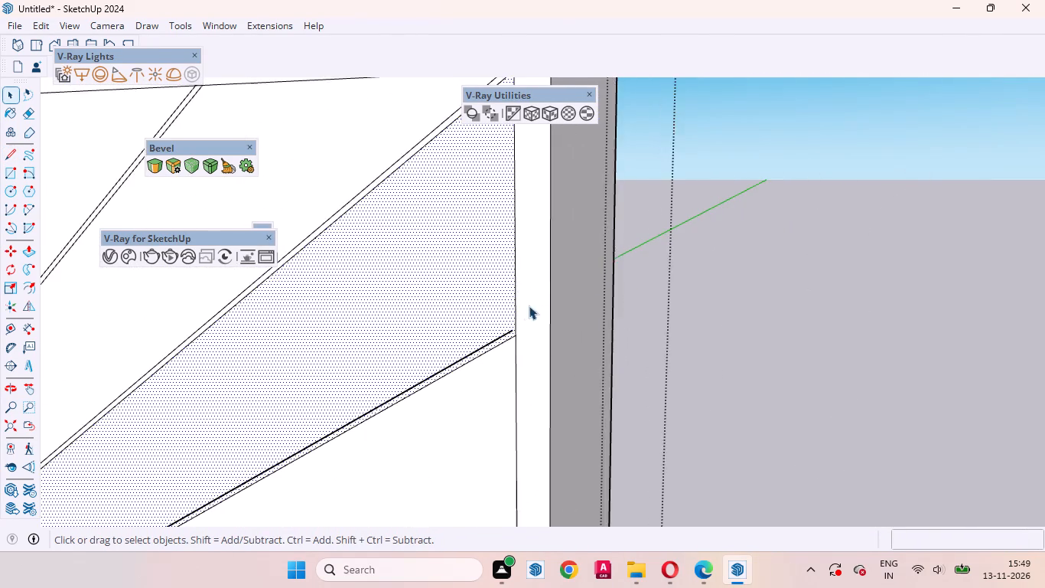
pyautogui.scroll(14, 529, 305)
pyautogui.press('l')
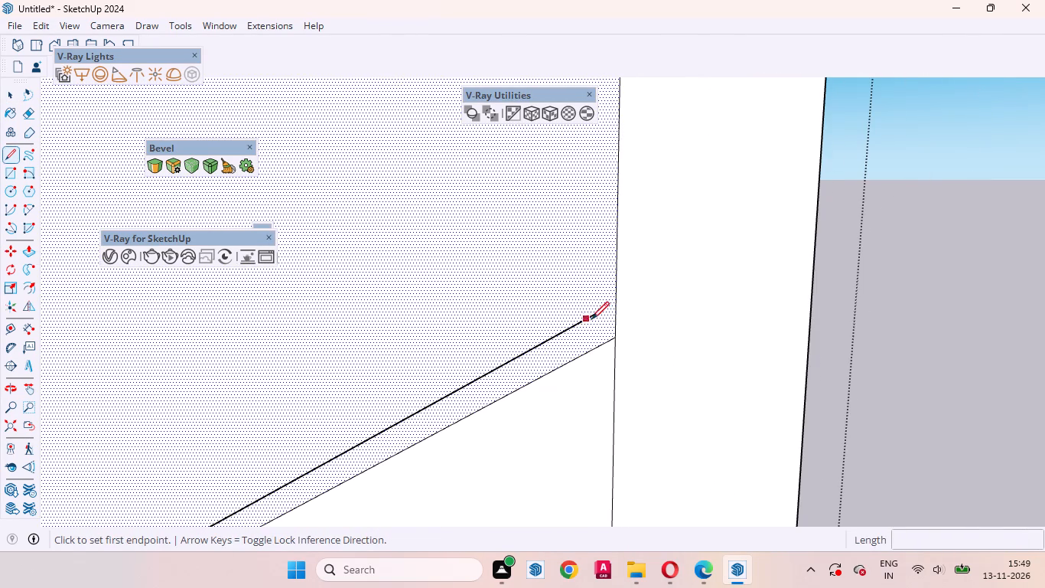
pyautogui.click(598, 314)
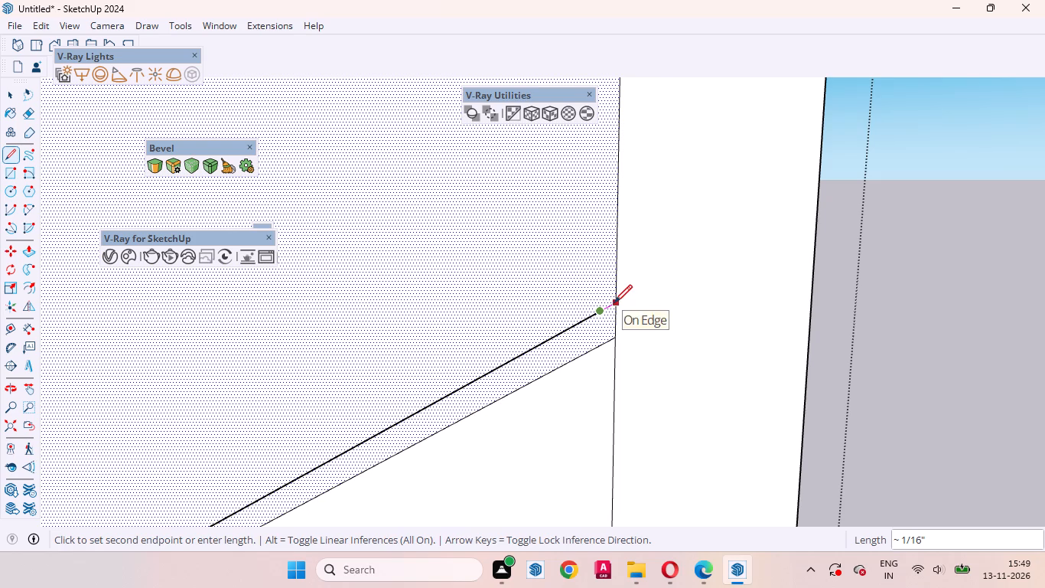
pyautogui.click(614, 302)
pyautogui.press('space')
pyautogui.click(595, 335)
# Copy the second radial line below the corner diagonal 3 mm perpendicular to itself, toward the strip just closed.
pyautogui.scroll(-10, 756, 254)
pyautogui.scroll(1, 907, 194)
pyautogui.scroll(-2, 904, 196)
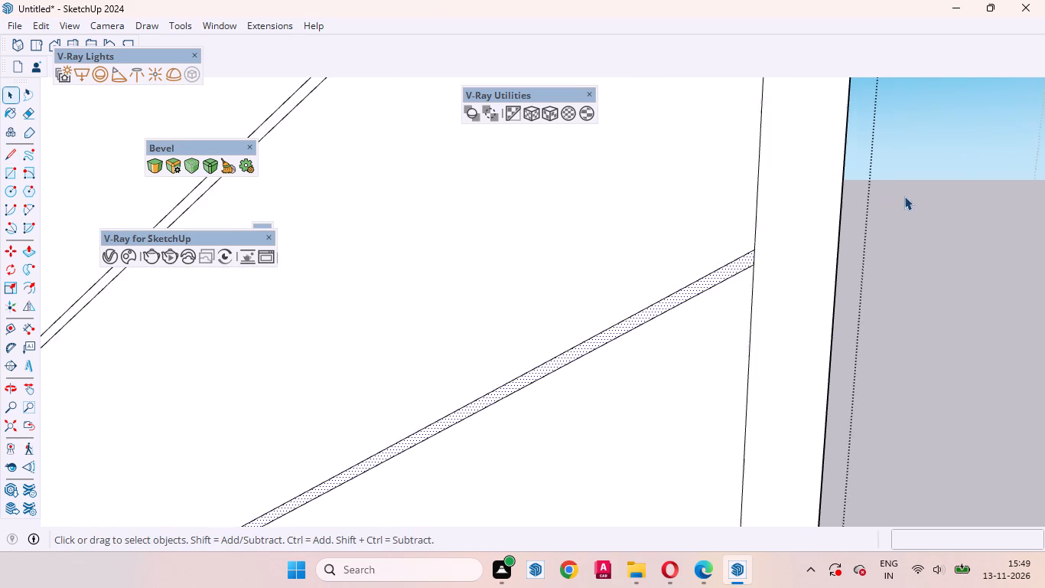
pyautogui.scroll(-20, 904, 196)
pyautogui.scroll(-9, 904, 196)
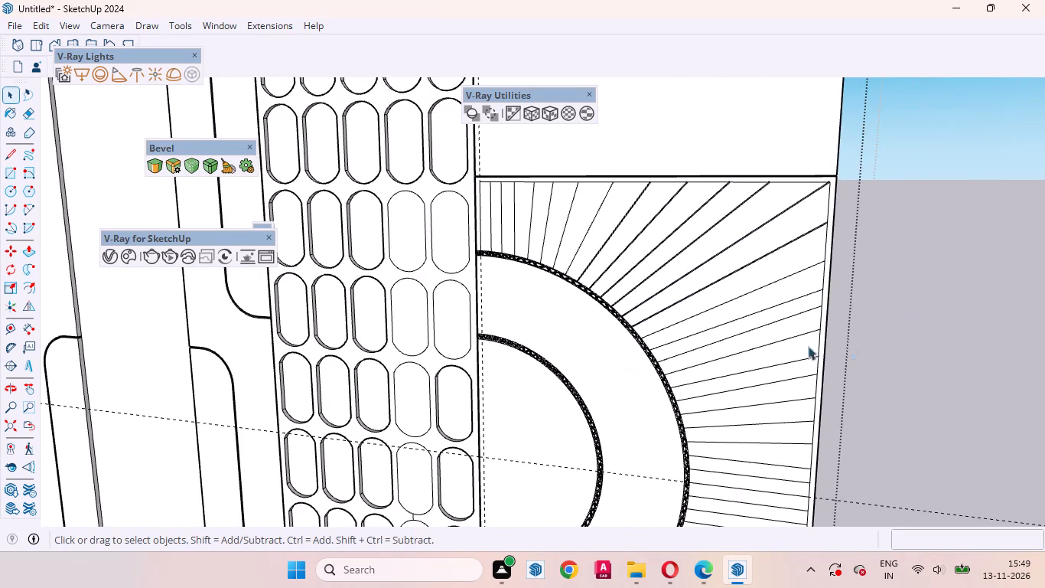
pyautogui.scroll(16, 695, 328)
pyautogui.click(644, 325)
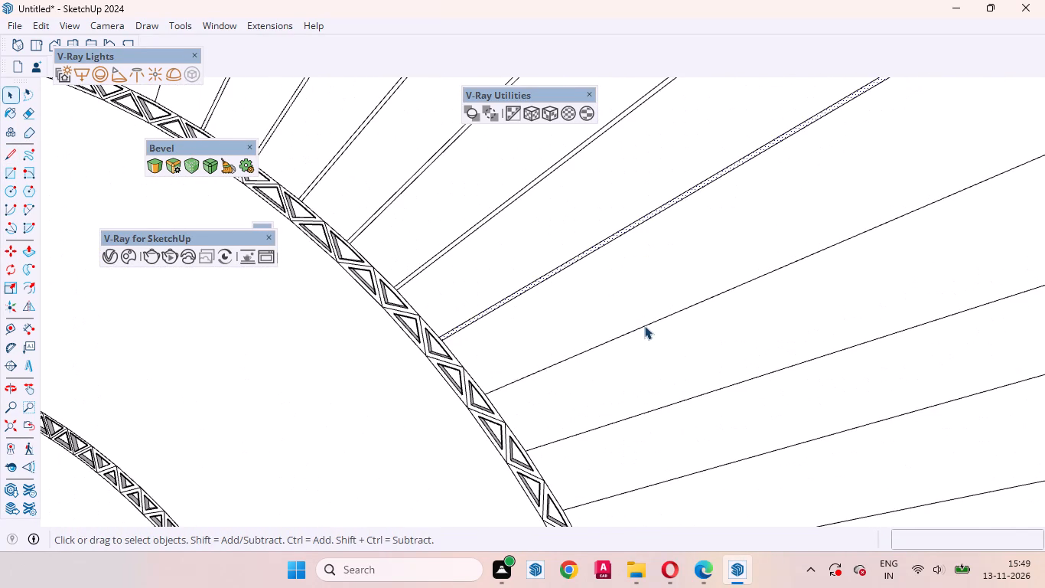
pyautogui.press('m')
pyautogui.click(680, 366)
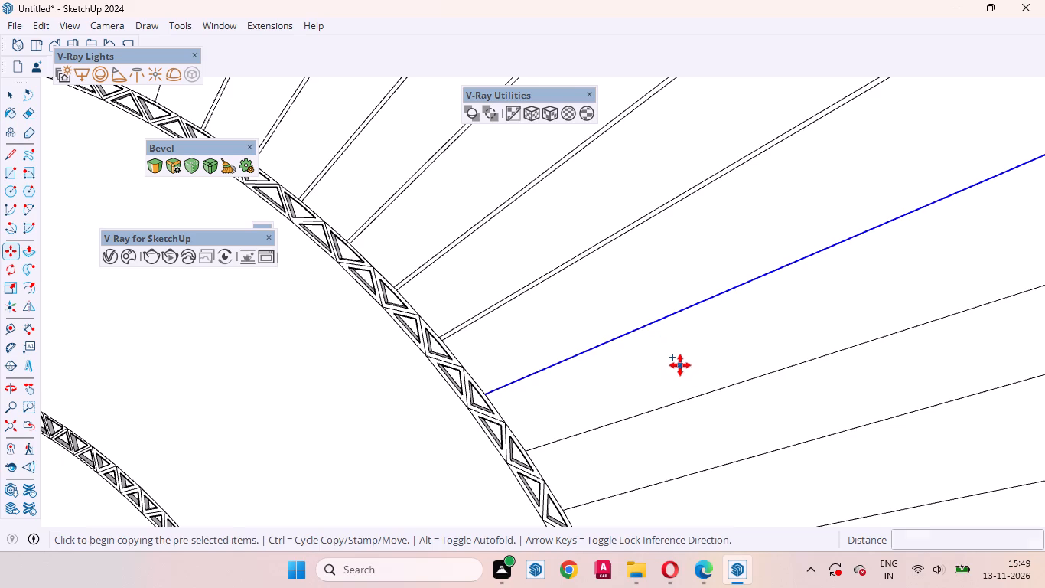
pyautogui.write('3m')
pyautogui.press('m')
pyautogui.press('Return')
pyautogui.press('space')
# Draw a short line joining the second below-corner line copy's lower end to the curved truss border.
pyautogui.scroll(5, 487, 387)
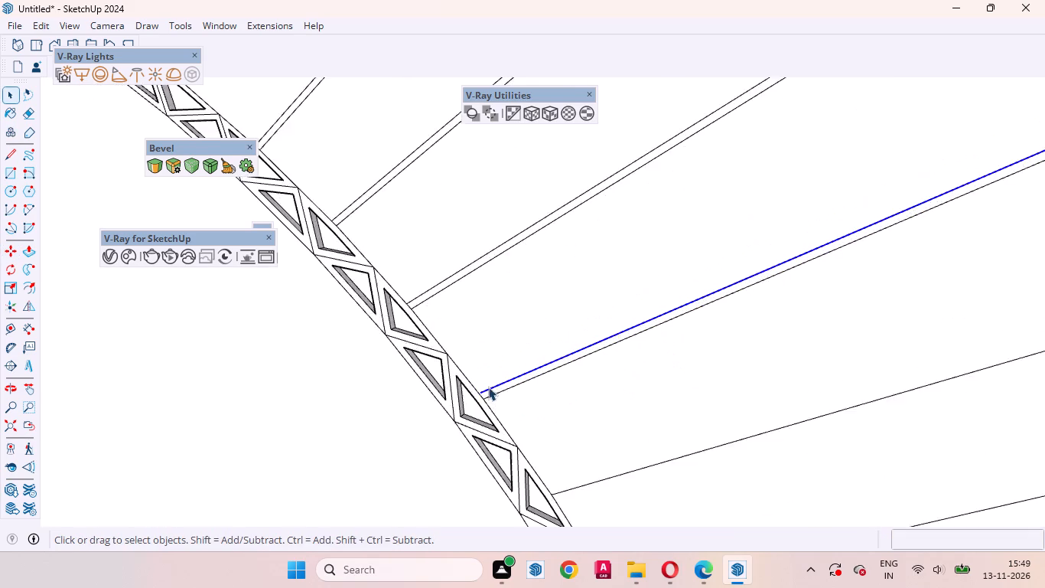
pyautogui.scroll(9, 488, 387)
pyautogui.click(511, 314)
pyautogui.press('l')
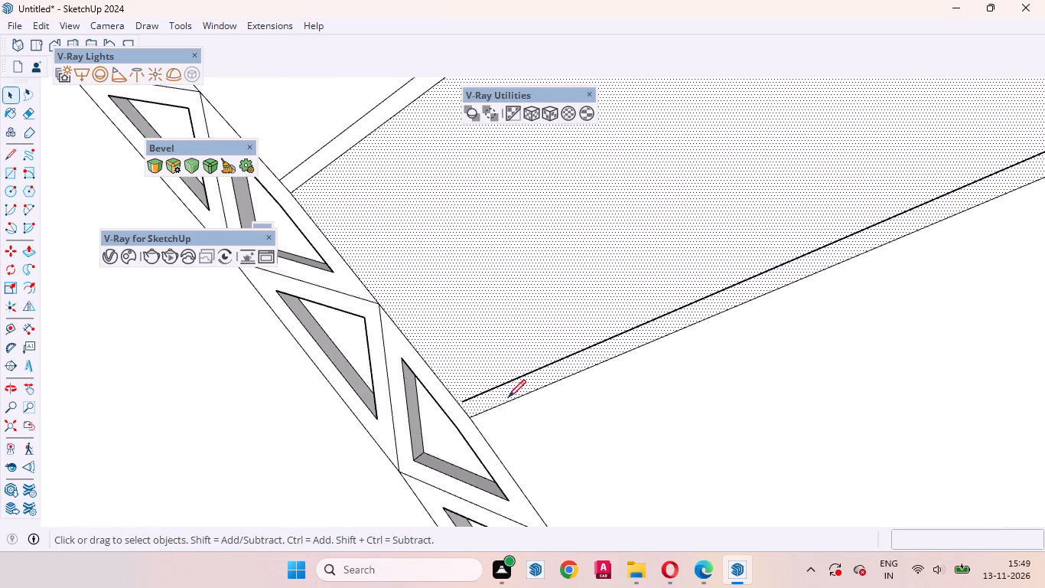
pyautogui.scroll(8, 477, 408)
pyautogui.click(452, 394)
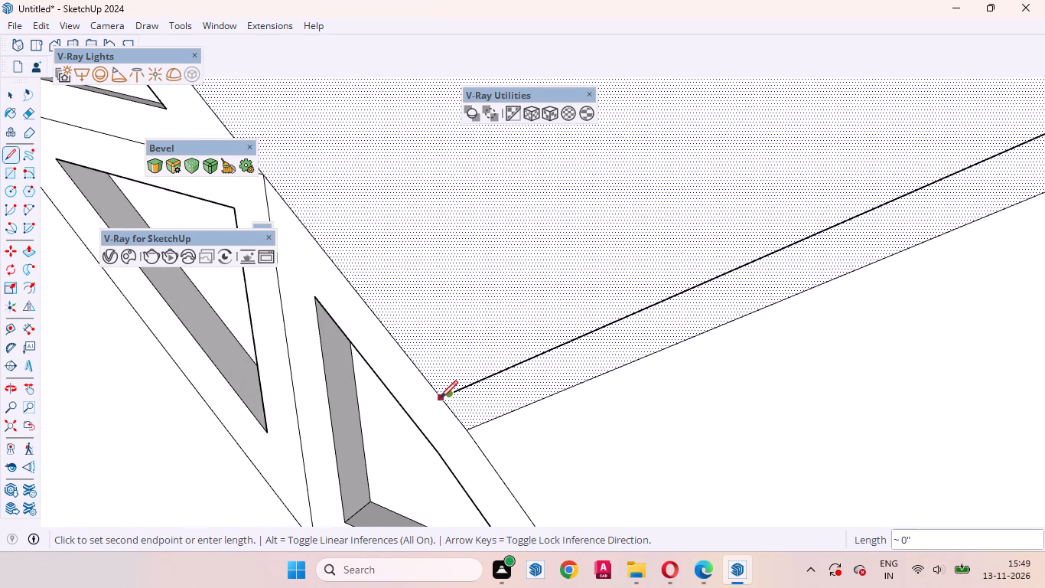
pyautogui.scroll(8, 441, 398)
pyautogui.click(438, 396)
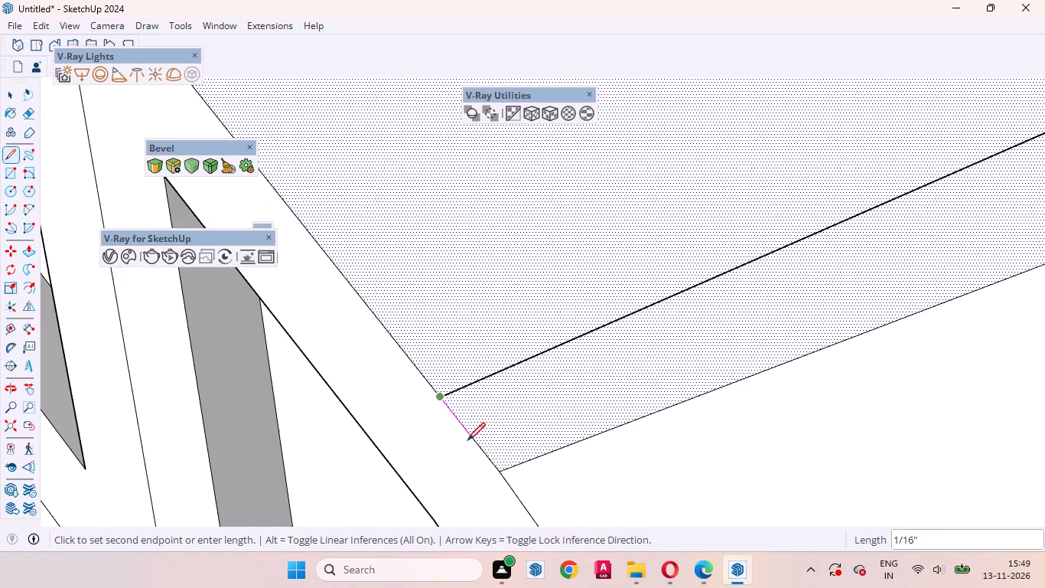
pyautogui.scroll(-20, 413, 416)
pyautogui.scroll(-3, 413, 416)
pyautogui.press('space')
# Extend the second below-corner line copy's upper end to the panel's inner side edge, closing the strip.
pyautogui.scroll(-5, 363, 426)
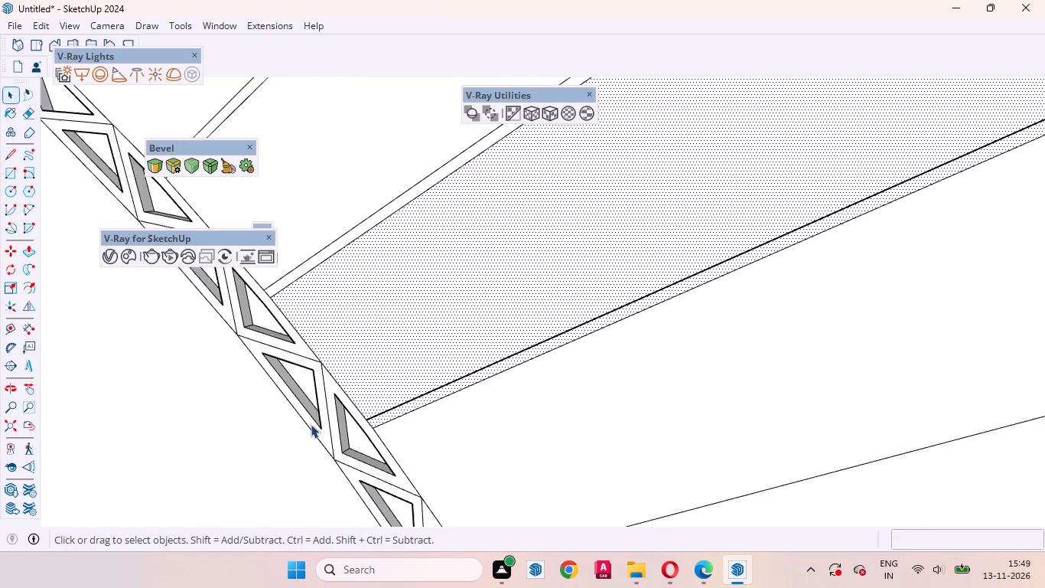
pyautogui.scroll(-20, 311, 424)
pyautogui.scroll(-1, 311, 424)
pyautogui.press('l')
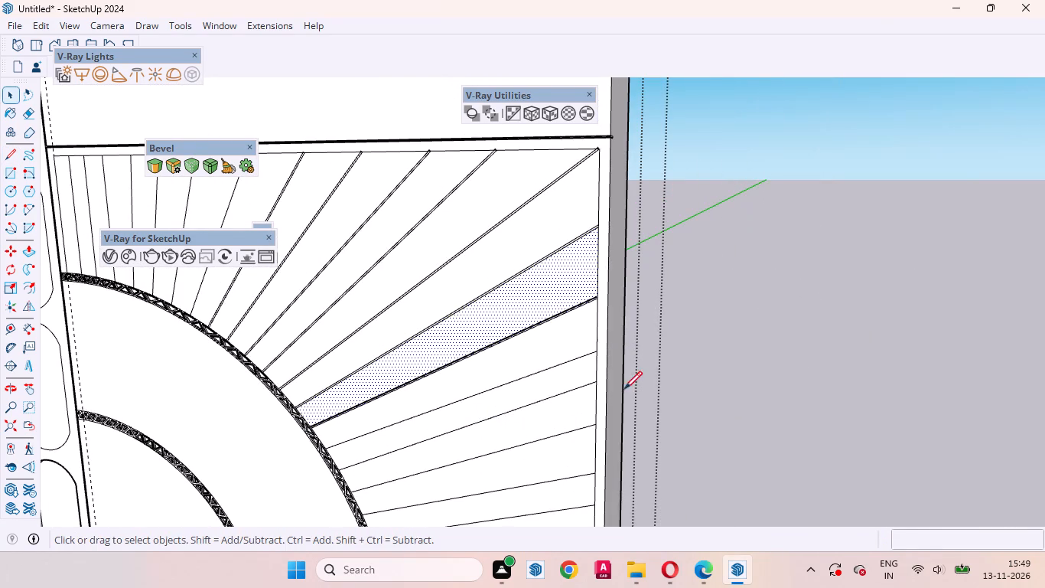
pyautogui.scroll(20, 625, 281)
pyautogui.scroll(6, 625, 281)
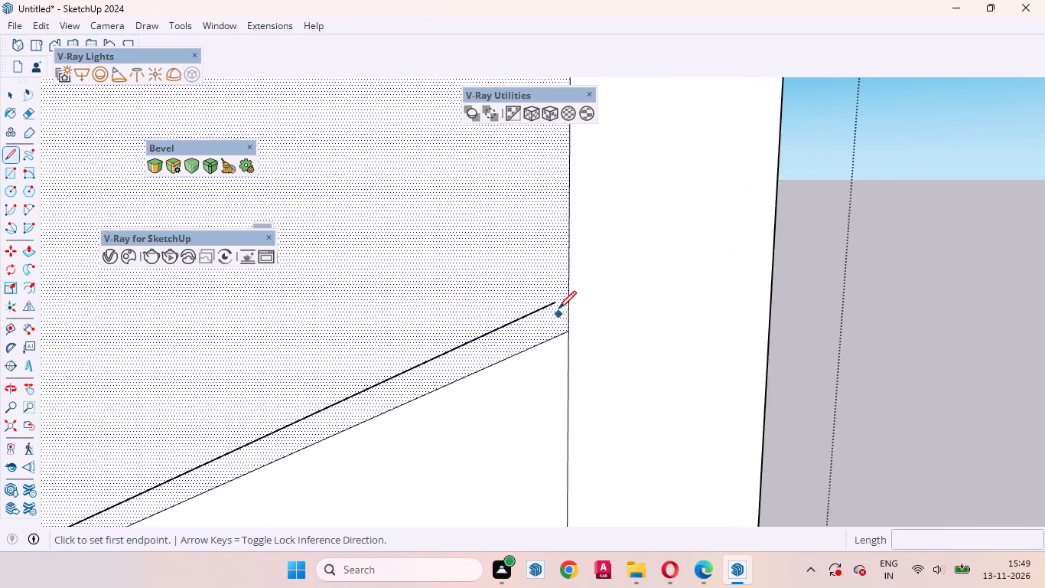
pyautogui.scroll(4, 558, 309)
pyautogui.click(550, 299)
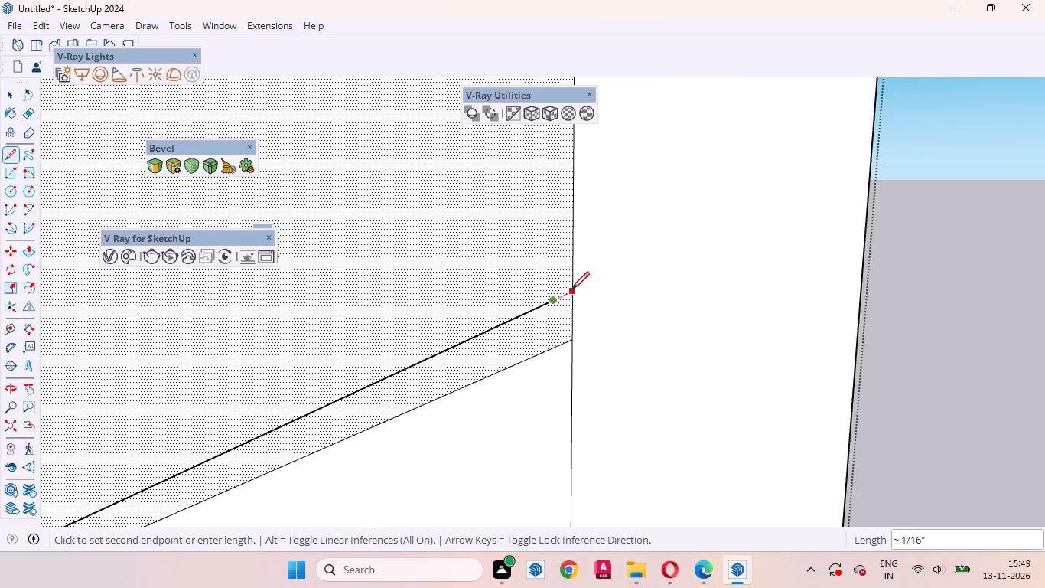
pyautogui.click(571, 289)
pyautogui.press('space')
pyautogui.scroll(-13, 669, 255)
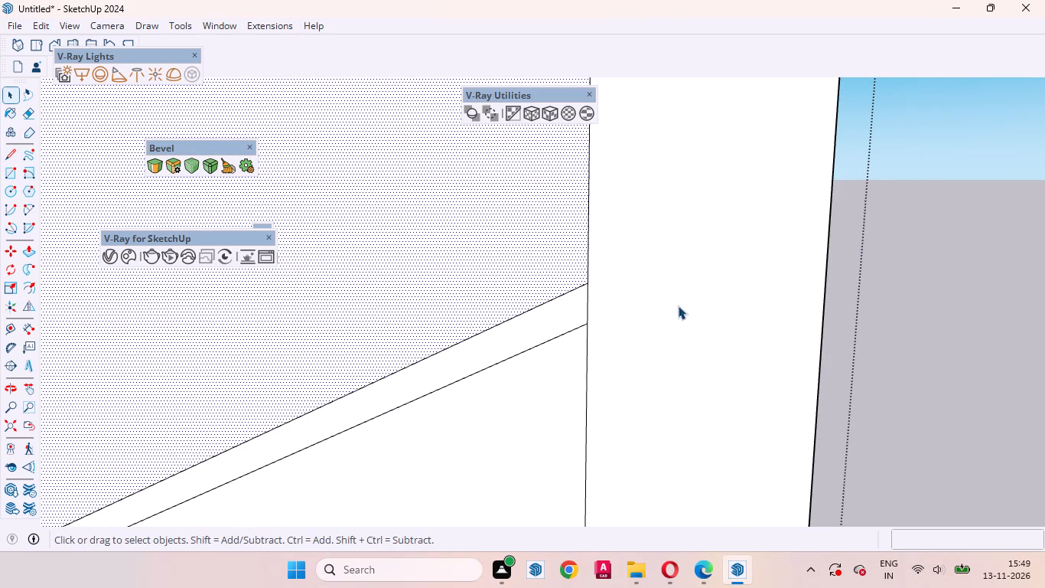
pyautogui.press('space')
# Copy the third radial line below the corner diagonal 3 mm perpendicular to itself, toward the strip just closed.
pyautogui.scroll(-20, 663, 204)
pyautogui.scroll(-2, 663, 204)
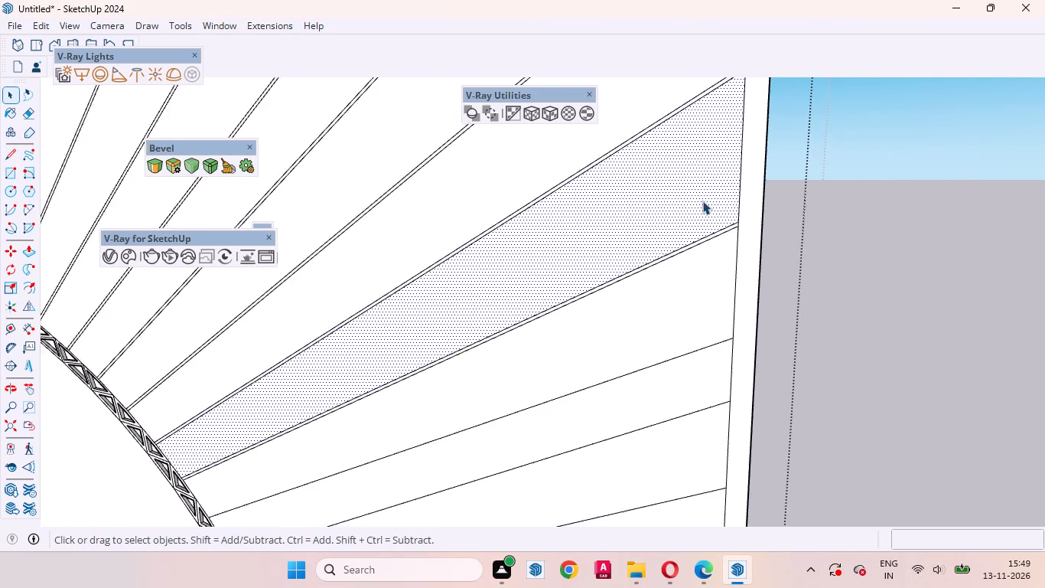
pyautogui.scroll(-8, 702, 201)
pyautogui.scroll(1, 732, 220)
pyautogui.scroll(-10, 732, 220)
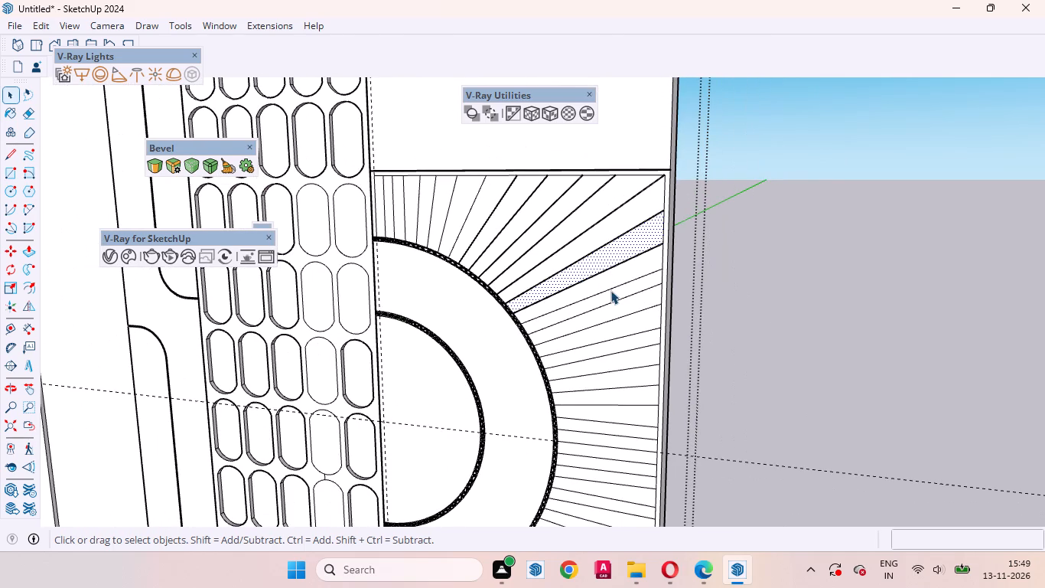
pyautogui.scroll(8, 580, 313)
pyautogui.click(556, 300)
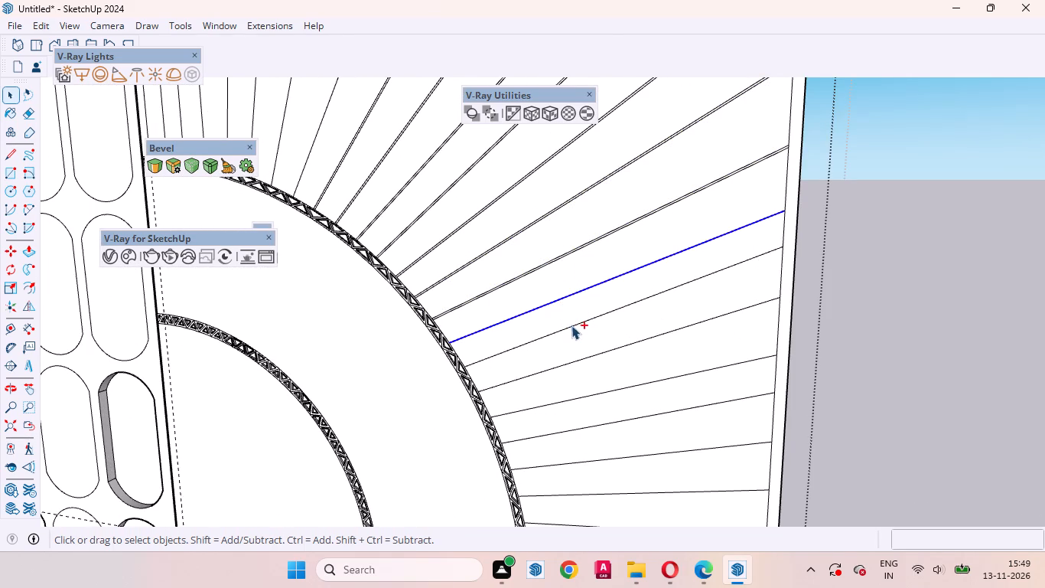
pyautogui.press('m')
pyautogui.scroll(9, 550, 318)
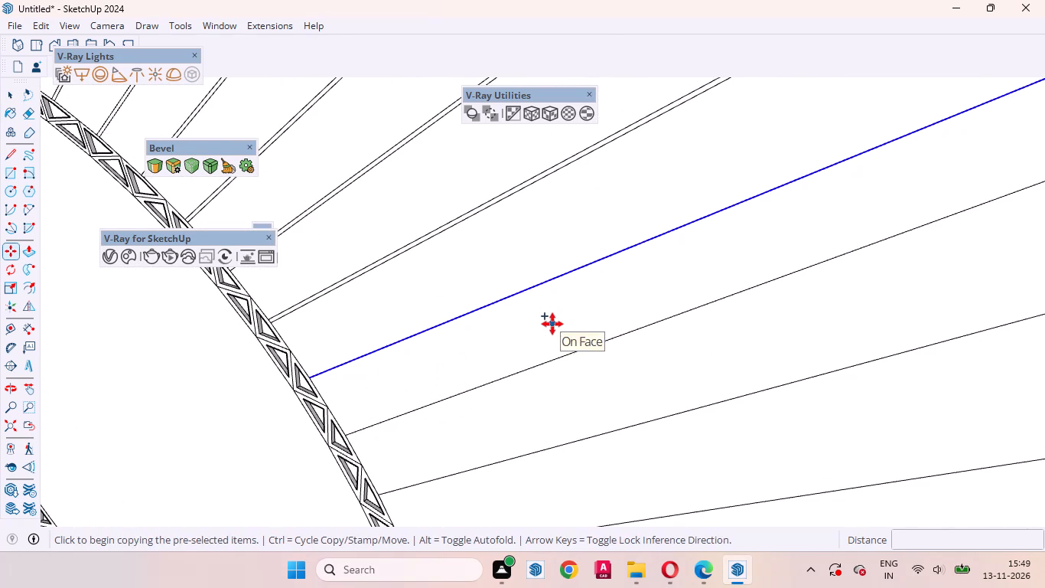
pyautogui.click(552, 324)
pyautogui.press('space')
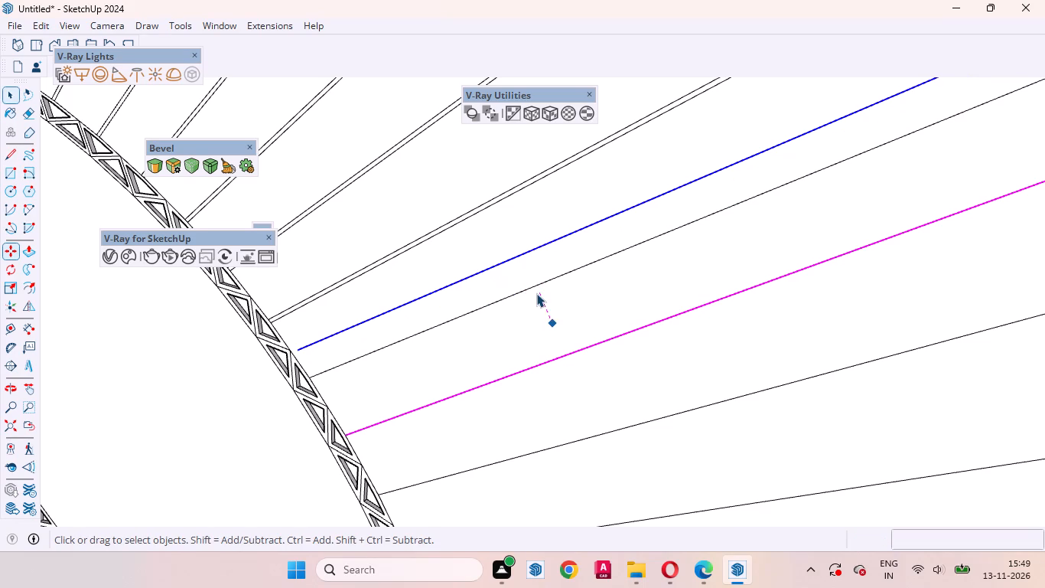
pyautogui.press('m')
pyautogui.scroll(3, 540, 296)
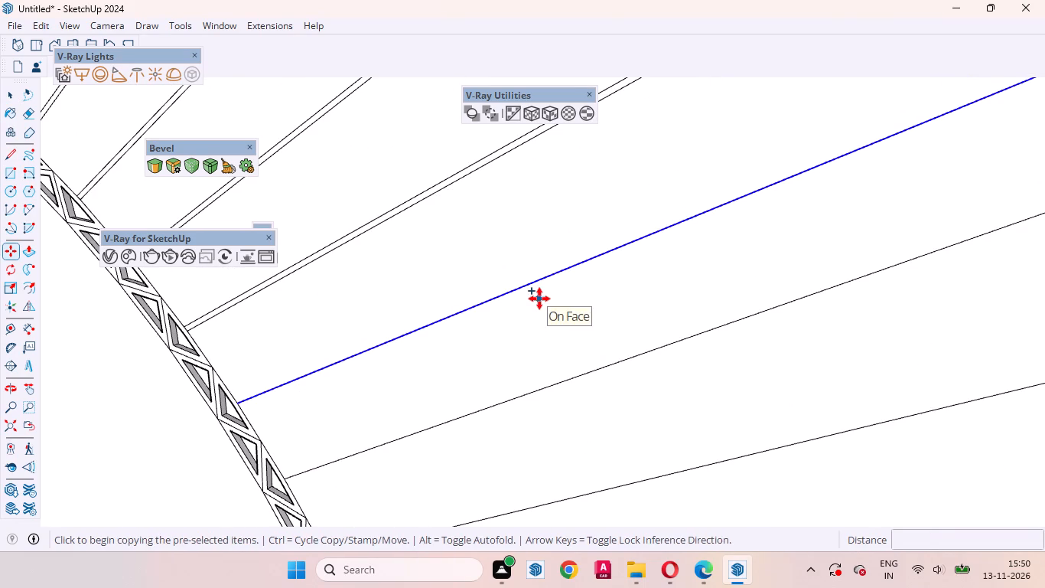
pyautogui.click(539, 299)
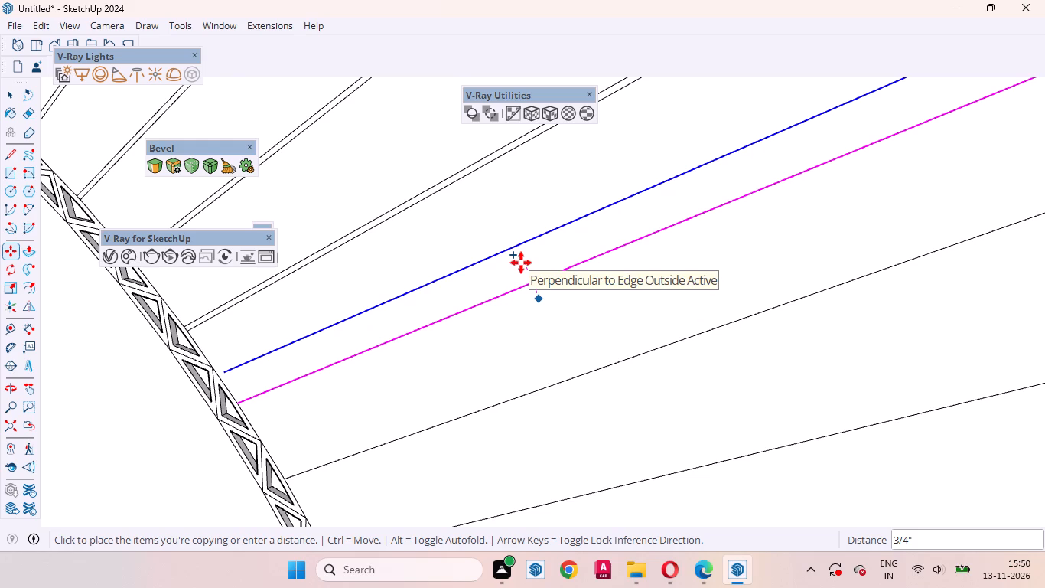
pyautogui.write('3mm')
pyautogui.press('Return')
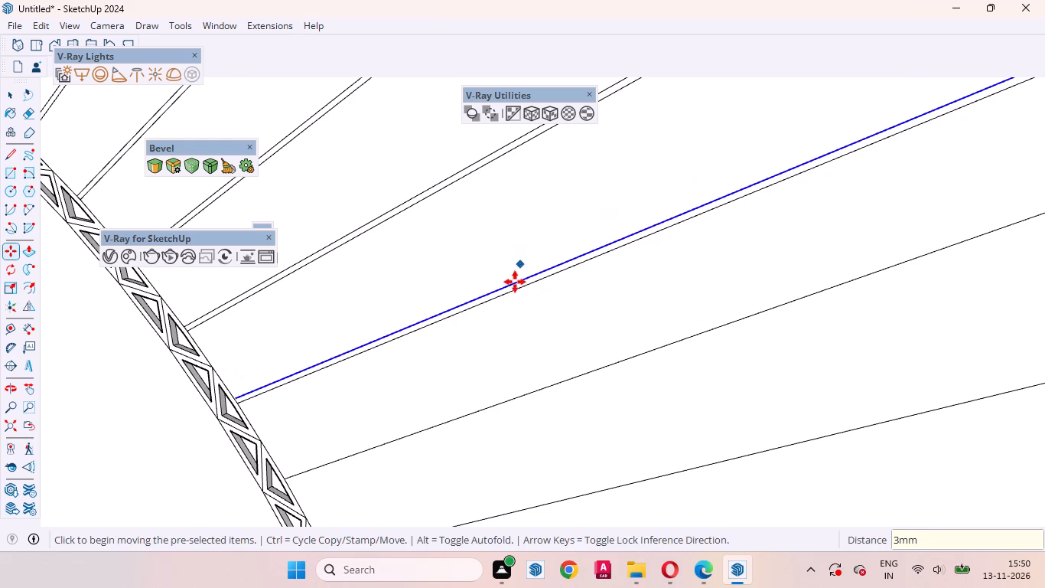
# Draw a short line joining the third below-corner line copy's lower end to the curved truss border.
pyautogui.press('l')
pyautogui.scroll(20, 262, 360)
pyautogui.scroll(1, 262, 360)
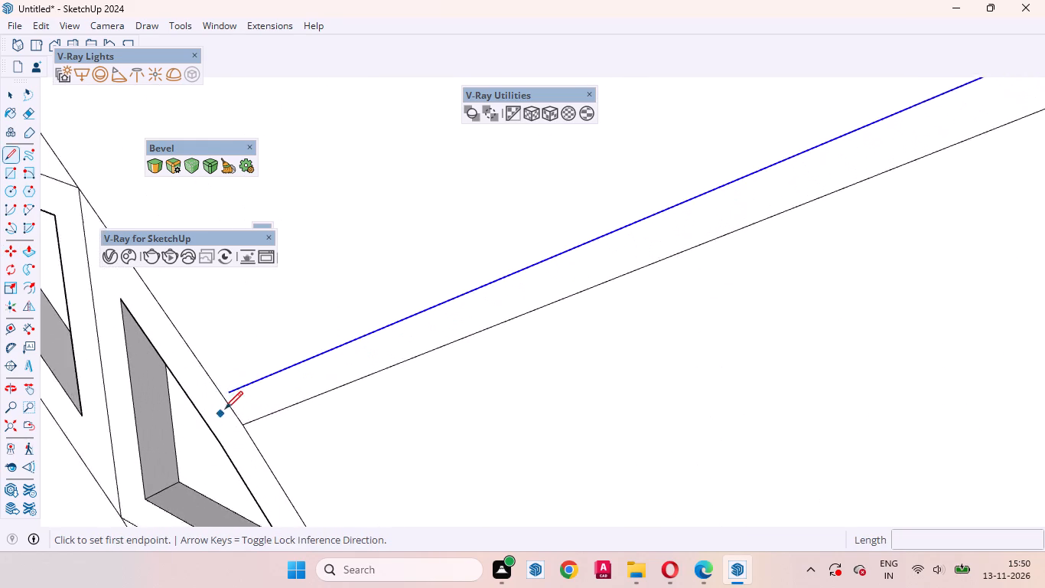
pyautogui.scroll(8, 225, 409)
pyautogui.click(228, 377)
pyautogui.scroll(8, 218, 384)
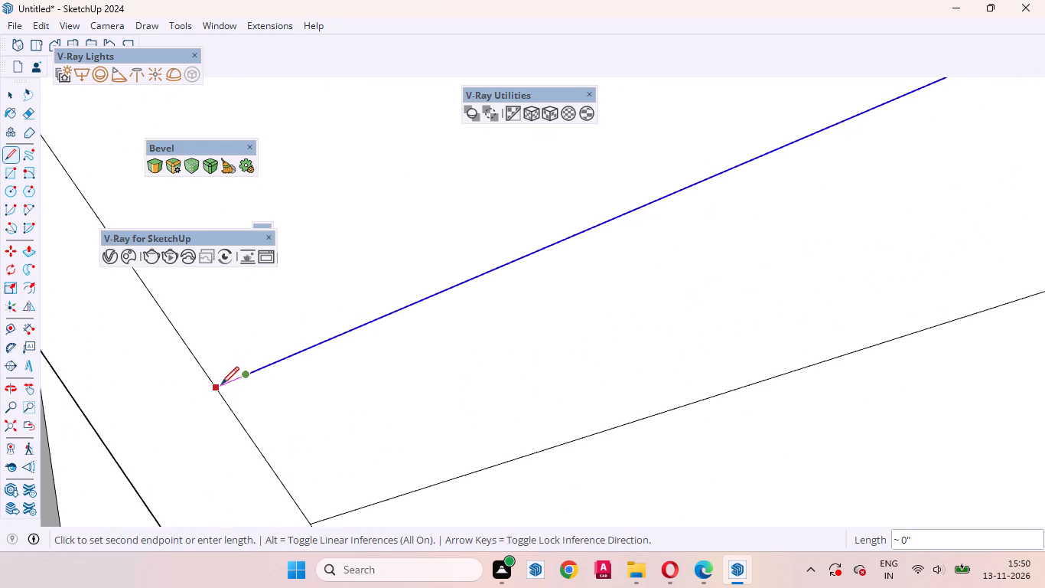
pyautogui.click(219, 385)
pyautogui.scroll(-10, 278, 430)
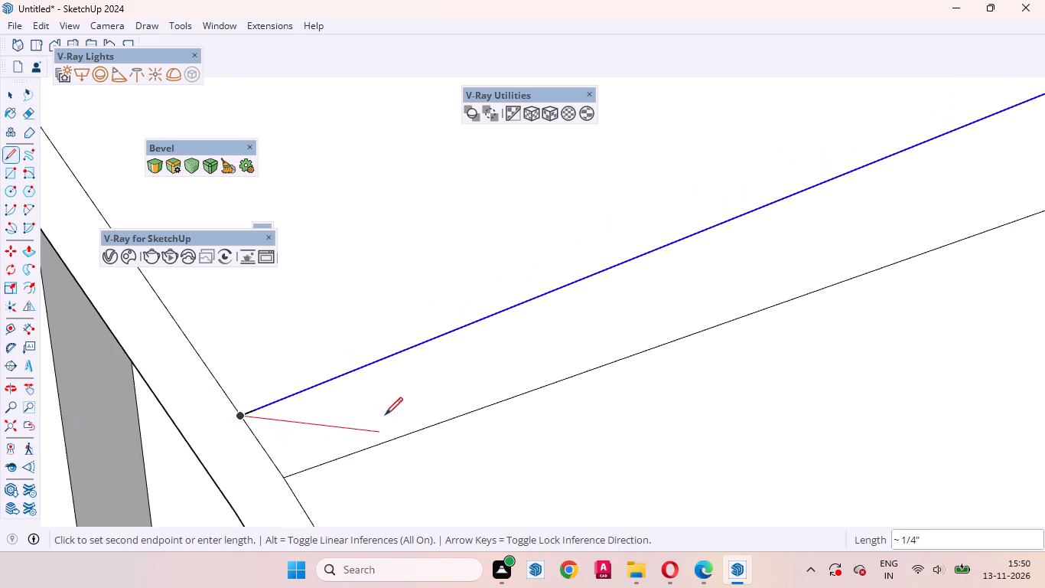
pyautogui.press('space')
pyautogui.click(386, 406)
# Extend the third below-corner line copy's upper end to the panel's inner side edge, closing the strip.
pyautogui.scroll(-20, 347, 413)
pyautogui.scroll(-3, 347, 413)
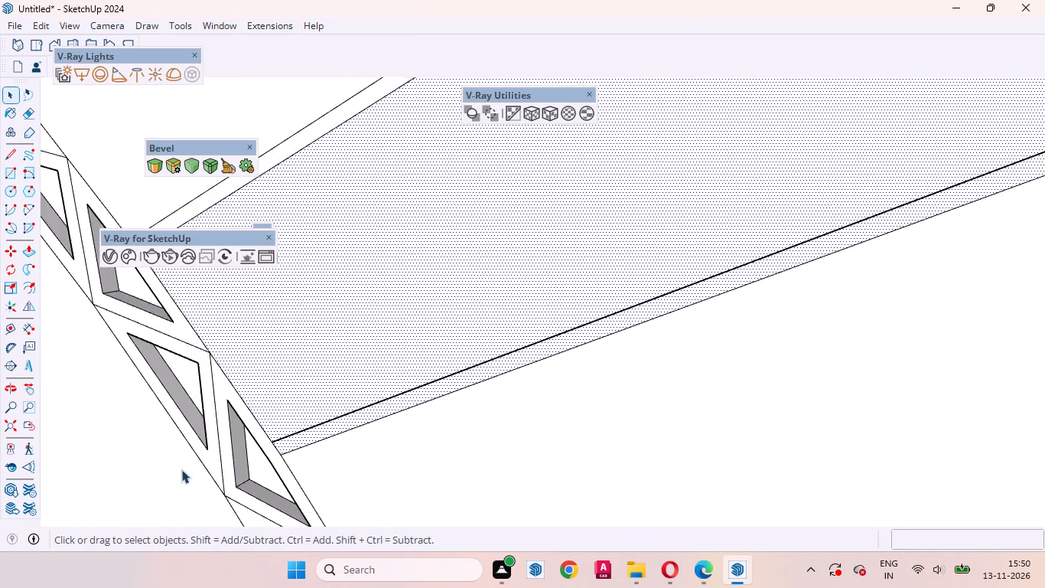
pyautogui.scroll(-20, 181, 469)
pyautogui.scroll(6, 389, 374)
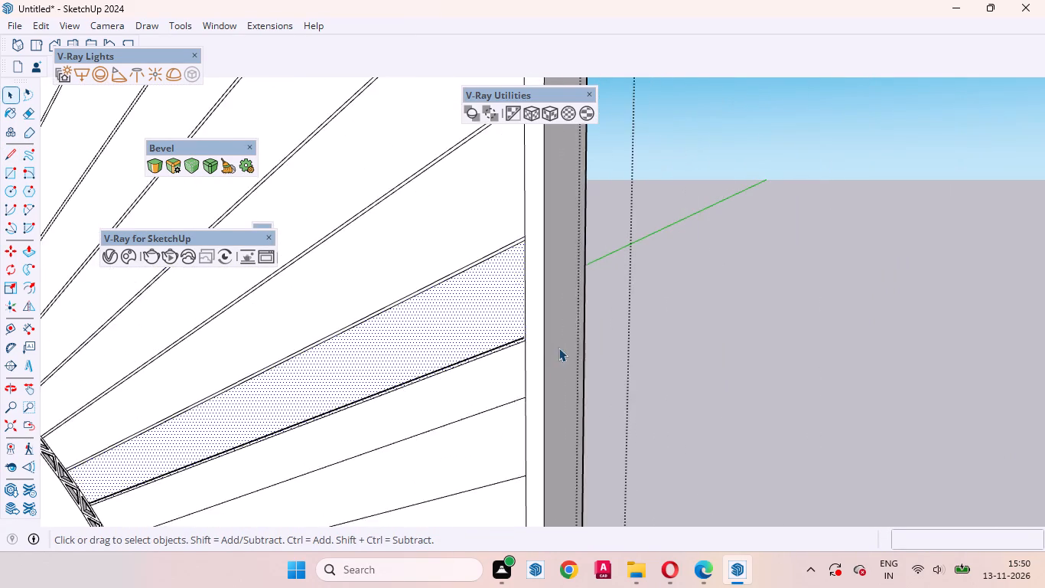
pyautogui.scroll(20, 558, 348)
pyautogui.scroll(4, 558, 348)
pyautogui.press('l')
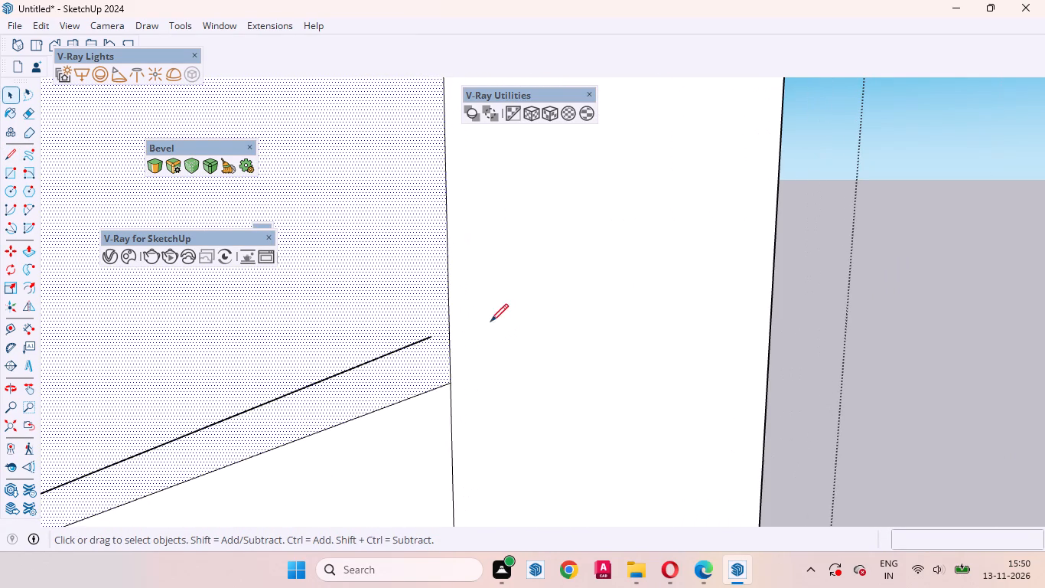
pyautogui.click(431, 337)
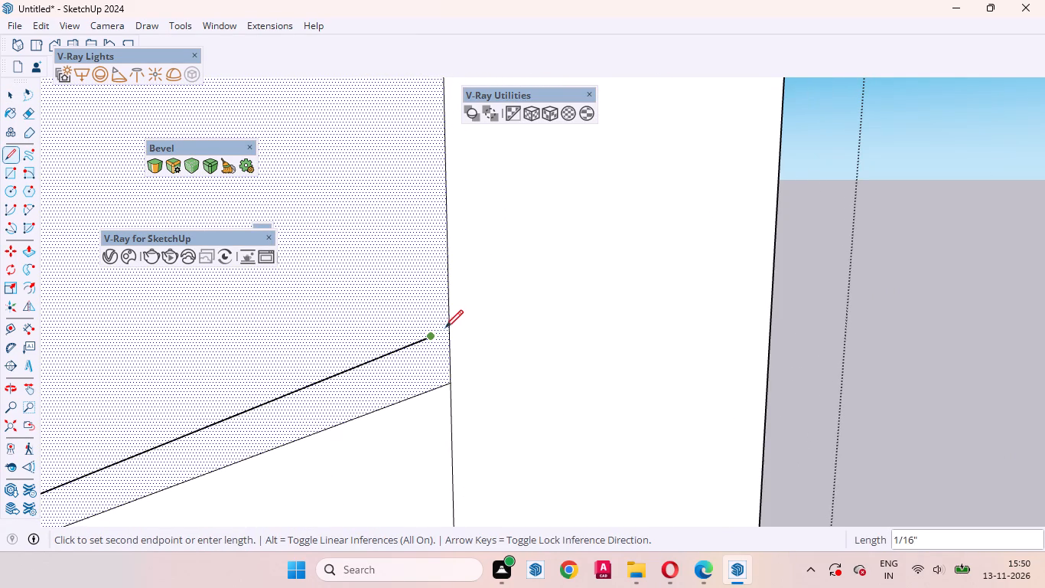
pyautogui.click(448, 328)
pyautogui.press('space')
# Copy the fourth radial line below the corner diagonal 3 mm perpendicular to itself, on its lower side.
pyautogui.scroll(-10, 777, 245)
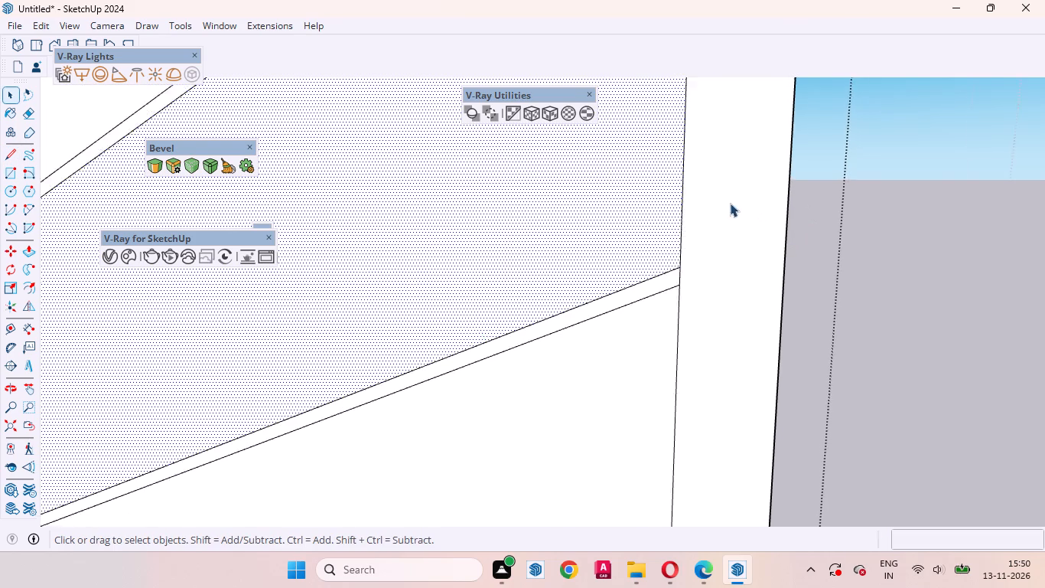
pyautogui.scroll(-20, 730, 203)
pyautogui.scroll(-2, 730, 203)
pyautogui.scroll(5, 620, 285)
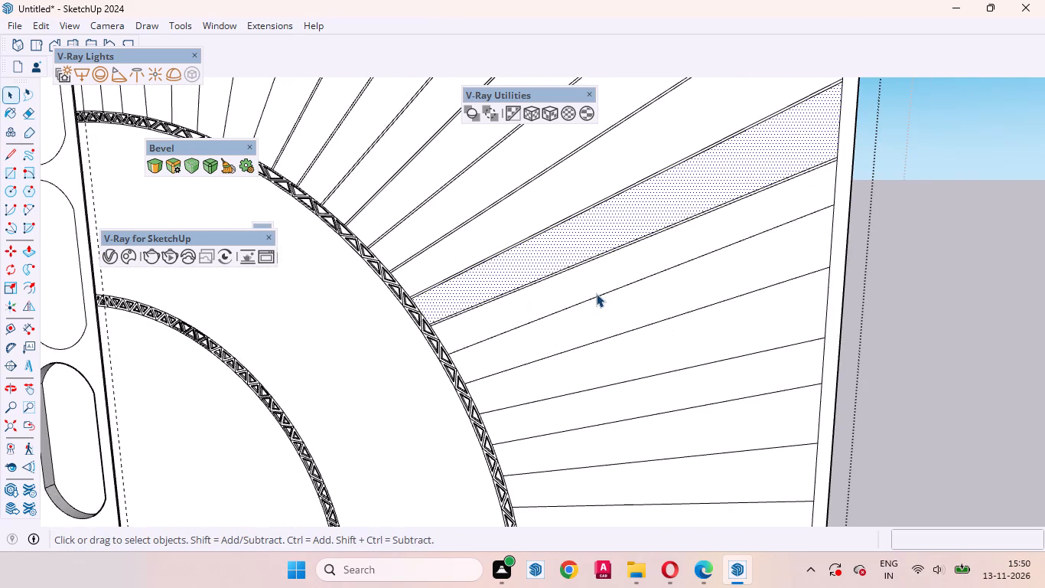
pyautogui.click(596, 296)
pyautogui.press('m')
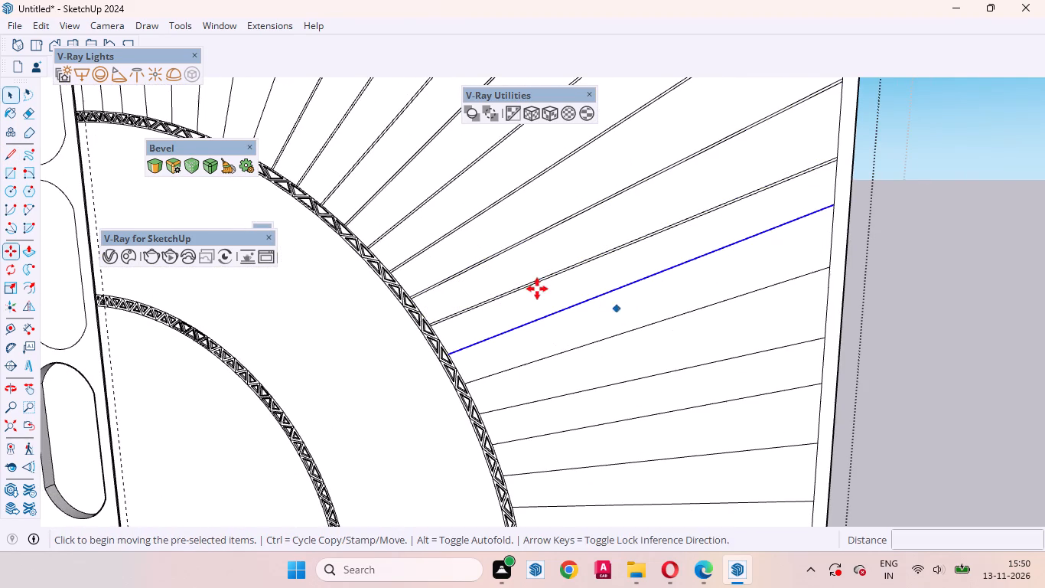
pyautogui.scroll(7, 532, 288)
pyautogui.click(560, 294)
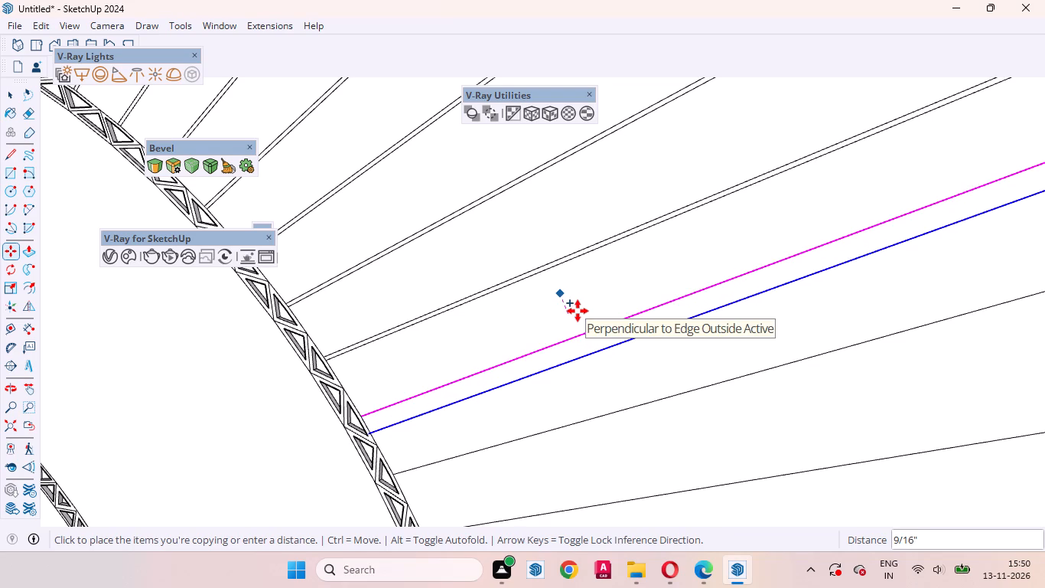
pyautogui.write('3mm')
pyautogui.press('Return')
pyautogui.press('space')
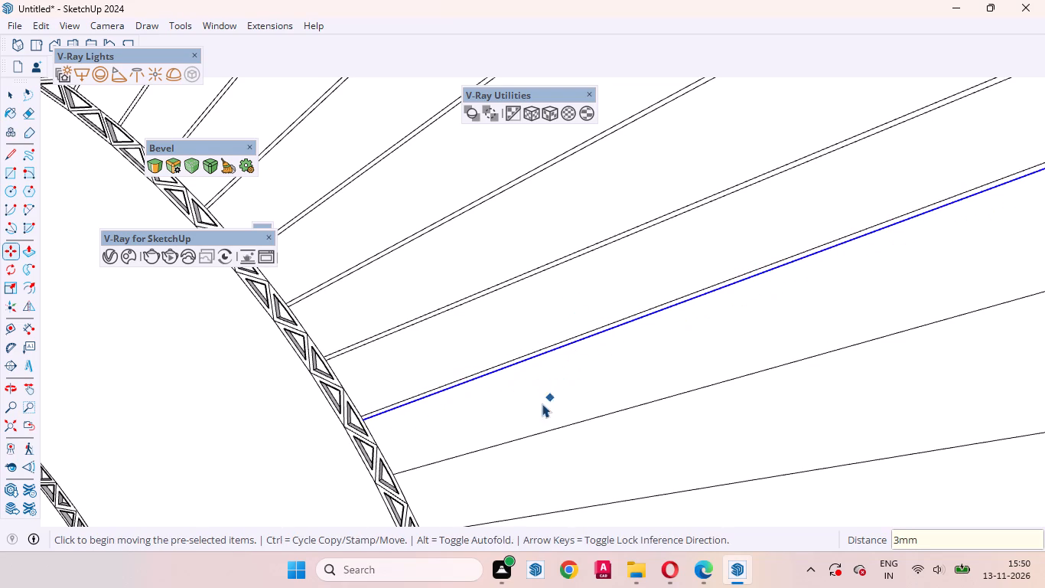
pyautogui.scroll(5, 346, 434)
pyautogui.click(428, 322)
pyautogui.click(480, 443)
pyautogui.scroll(4, 458, 433)
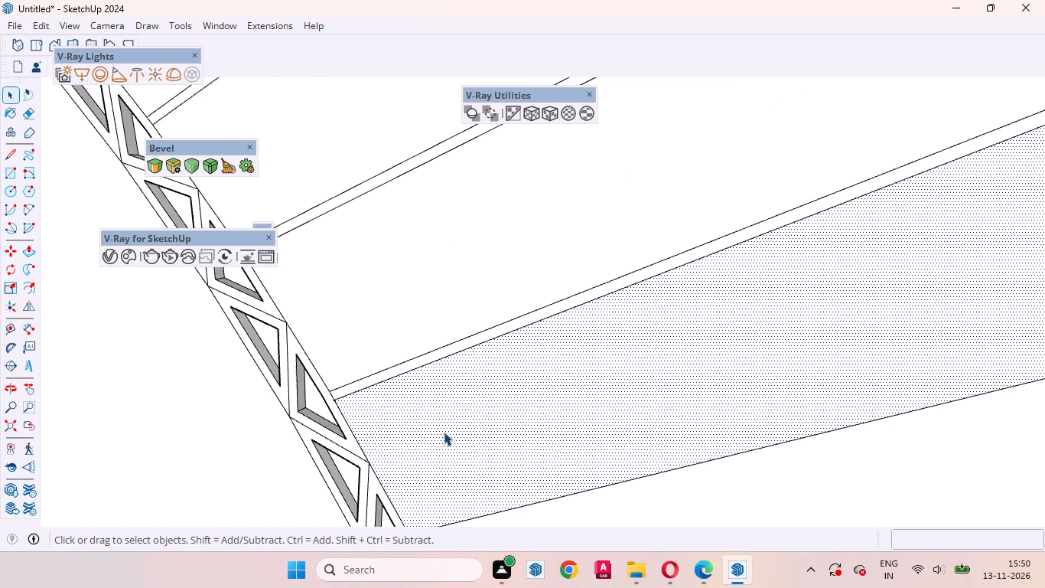
# Copy the fifth radial line below the corner diagonal 3 mm perpendicular to itself, on its lower side.
pyautogui.scroll(-20, 430, 403)
pyautogui.scroll(-2, 430, 403)
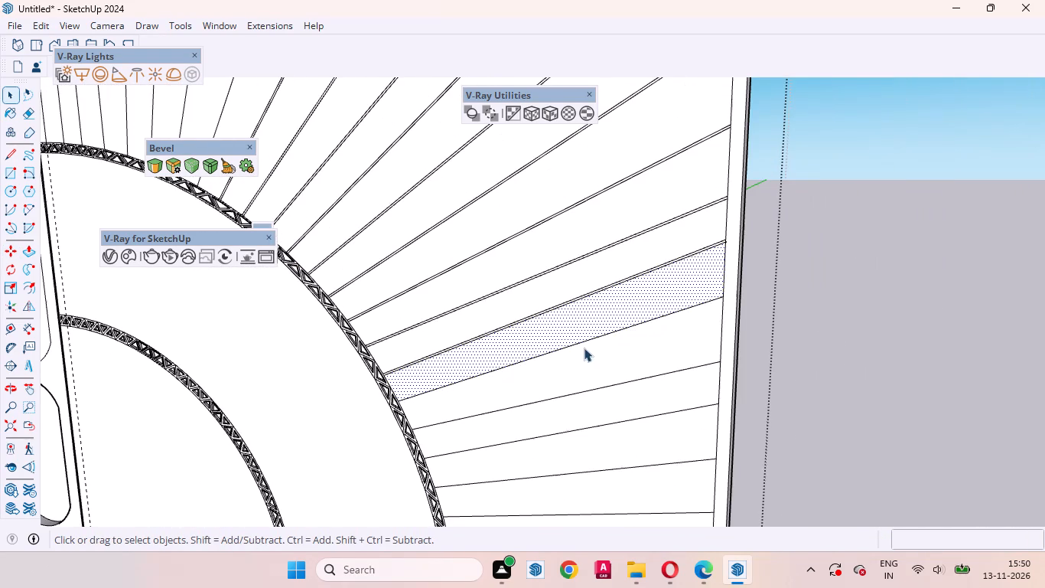
pyautogui.click(578, 345)
pyautogui.press('m')
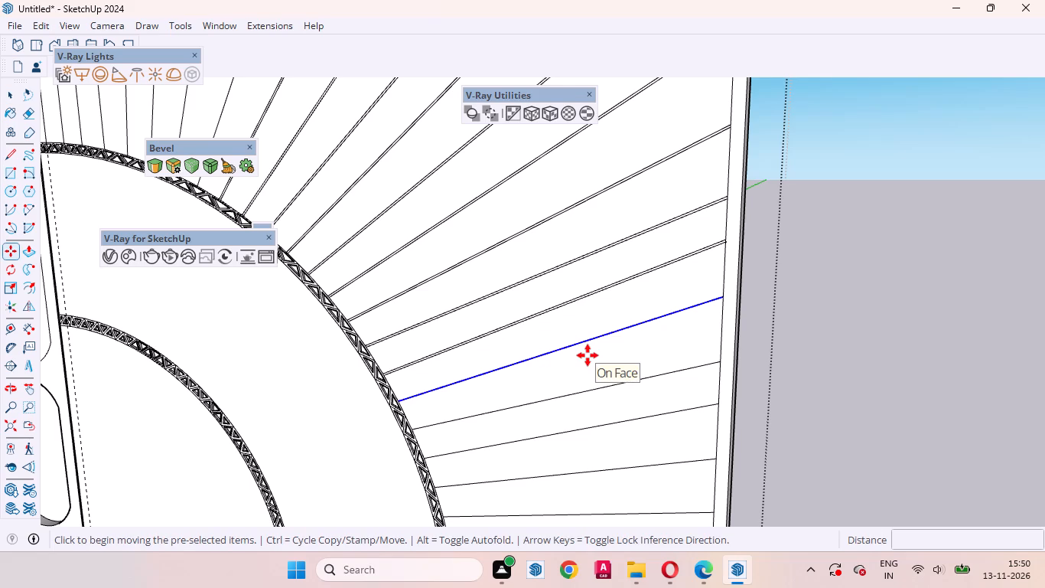
pyautogui.click(588, 355)
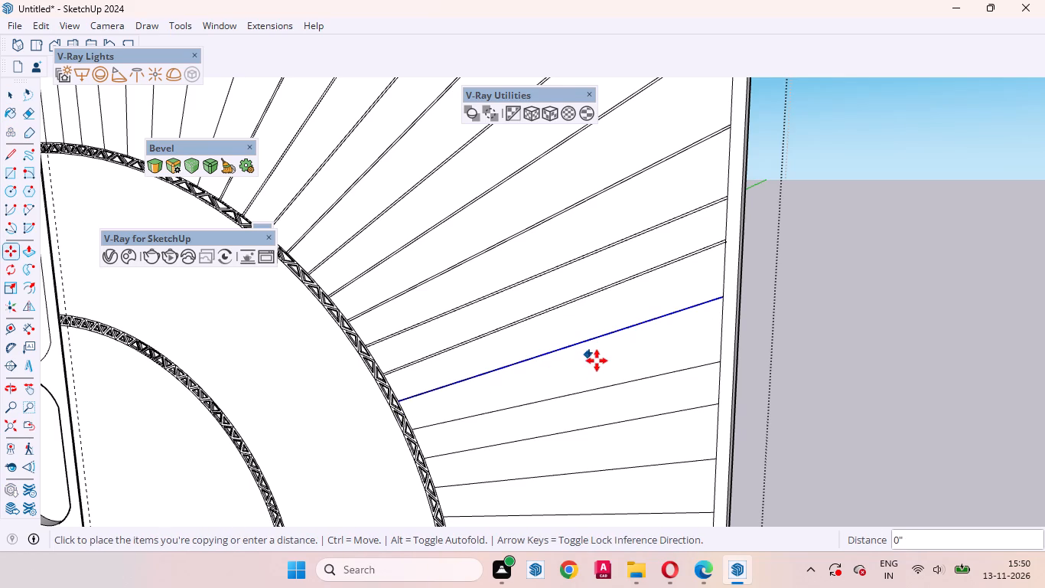
pyautogui.write('3mm')
pyautogui.press('Return')
pyautogui.press('space')
pyautogui.scroll(5, 503, 370)
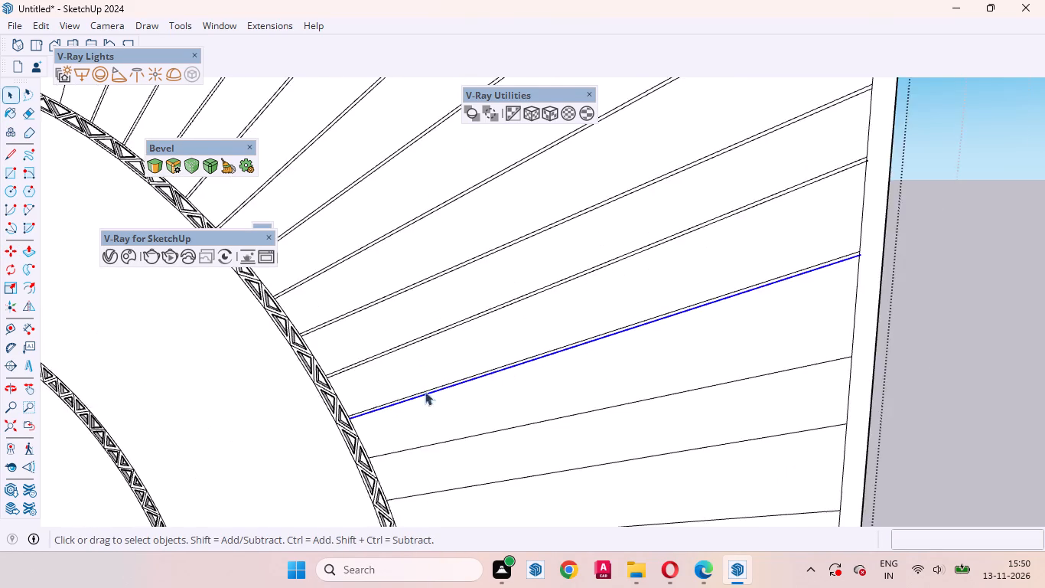
pyautogui.scroll(8, 425, 391)
pyautogui.click(469, 456)
# Copy the sixth radial line below the corner diagonal 3 mm perpendicular to itself, on its lower side.
pyautogui.scroll(-8, 444, 318)
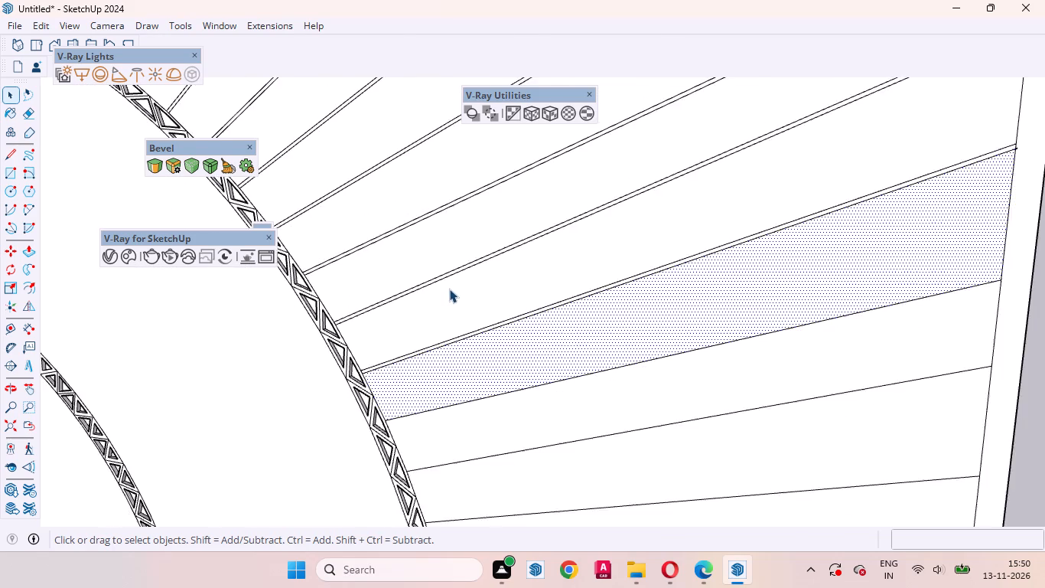
pyautogui.scroll(-1, 449, 289)
pyautogui.scroll(1, 447, 292)
pyautogui.scroll(-2, 447, 292)
pyautogui.click(581, 358)
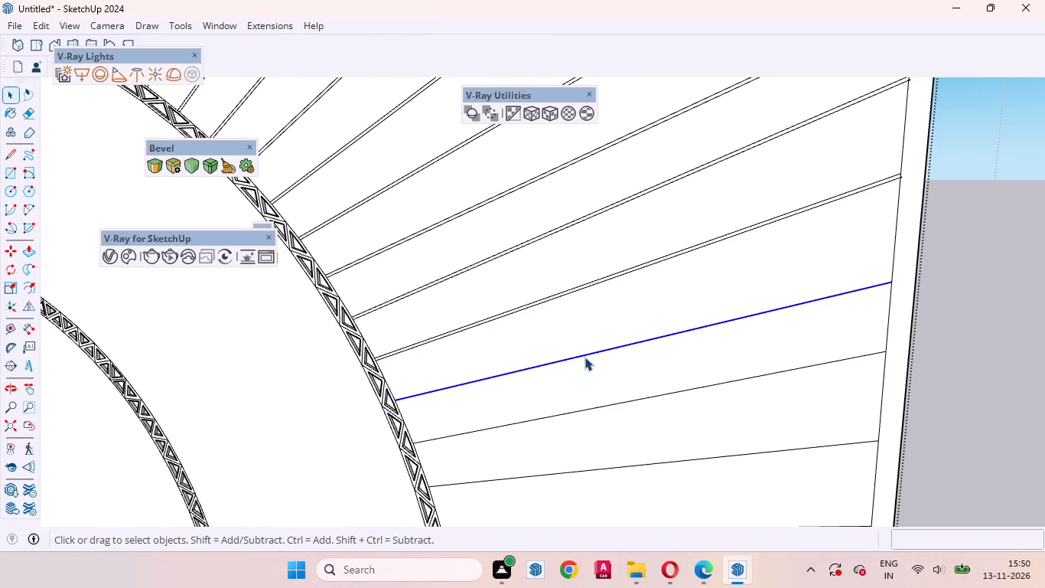
pyautogui.press('m')
pyautogui.click(607, 318)
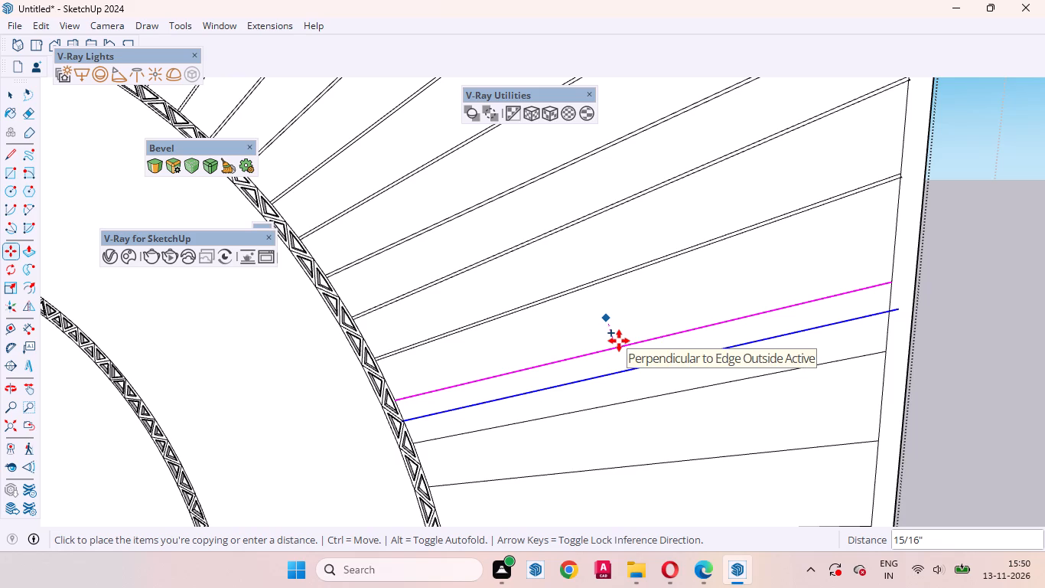
pyautogui.write('3mm')
pyautogui.press('Return')
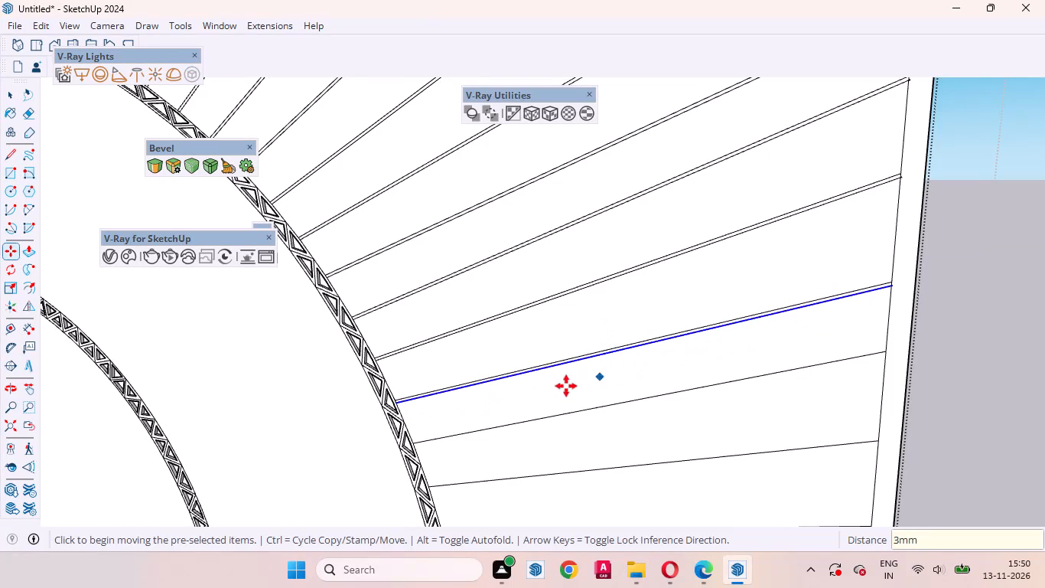
pyautogui.press('space')
pyautogui.click(552, 399)
# Copy the seventh radial line below the corner diagonal 3 mm perpendicular to itself, on its lower side.
pyautogui.scroll(-4, 532, 298)
pyautogui.click(576, 371)
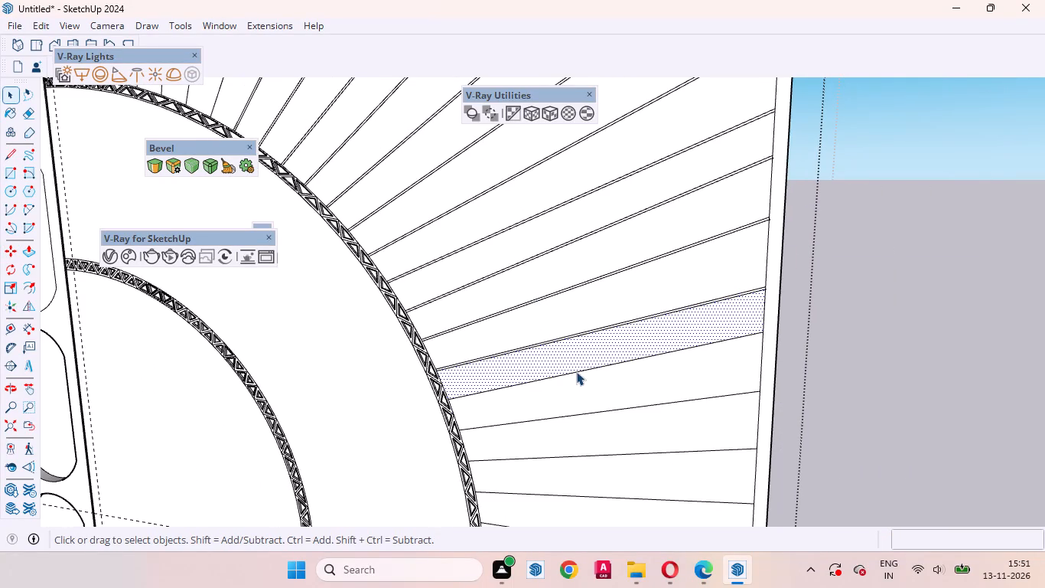
pyautogui.press('m')
pyautogui.click(602, 379)
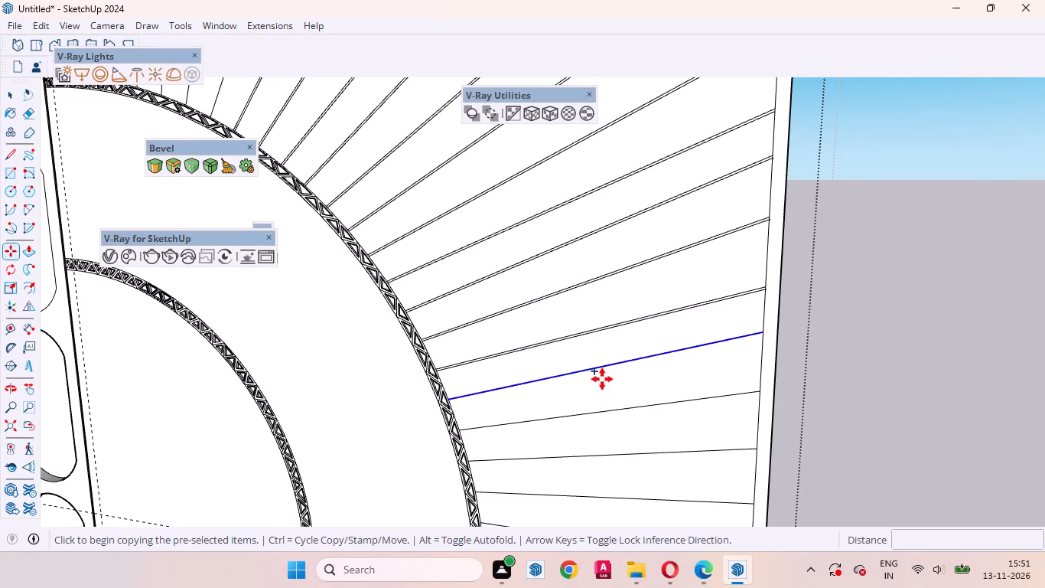
pyautogui.write('3mm')
pyautogui.press('Return')
pyautogui.press('space')
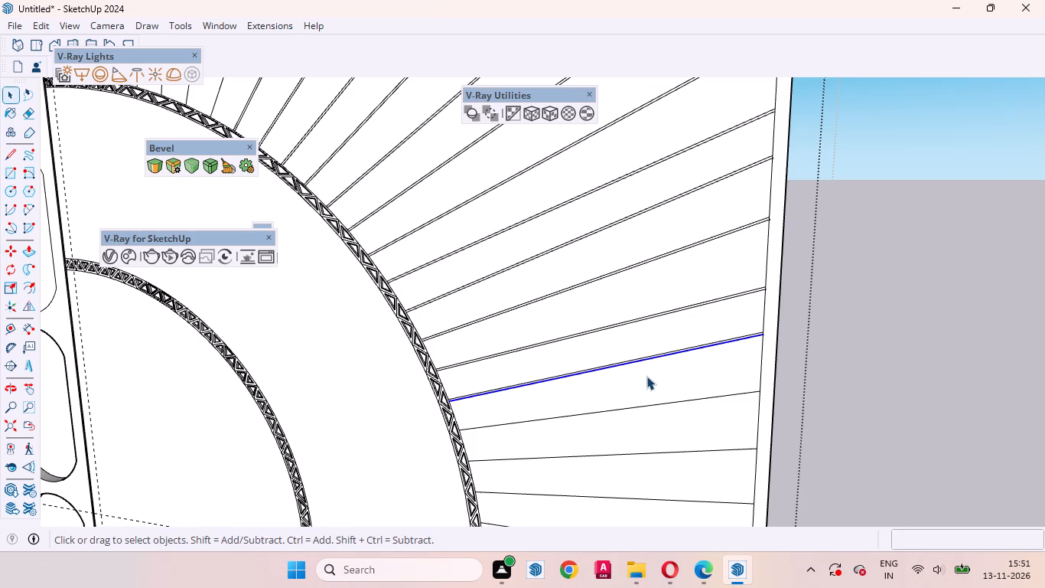
pyautogui.click(646, 376)
# Copy the eighth radial line below the corner diagonal 3 mm perpendicular to itself, on its lower side.
pyautogui.scroll(-4, 596, 300)
pyautogui.click(618, 374)
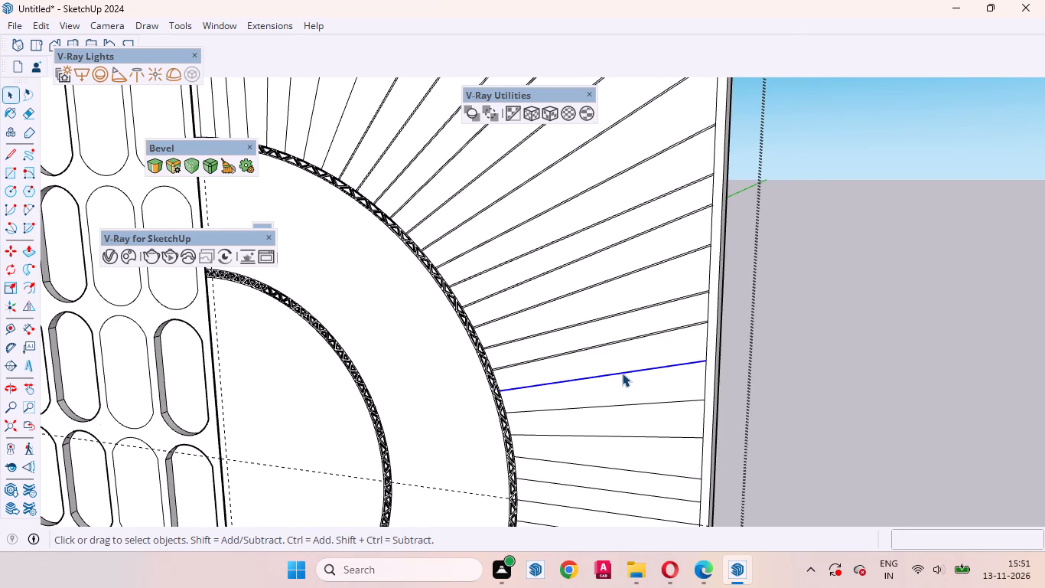
pyautogui.press('m')
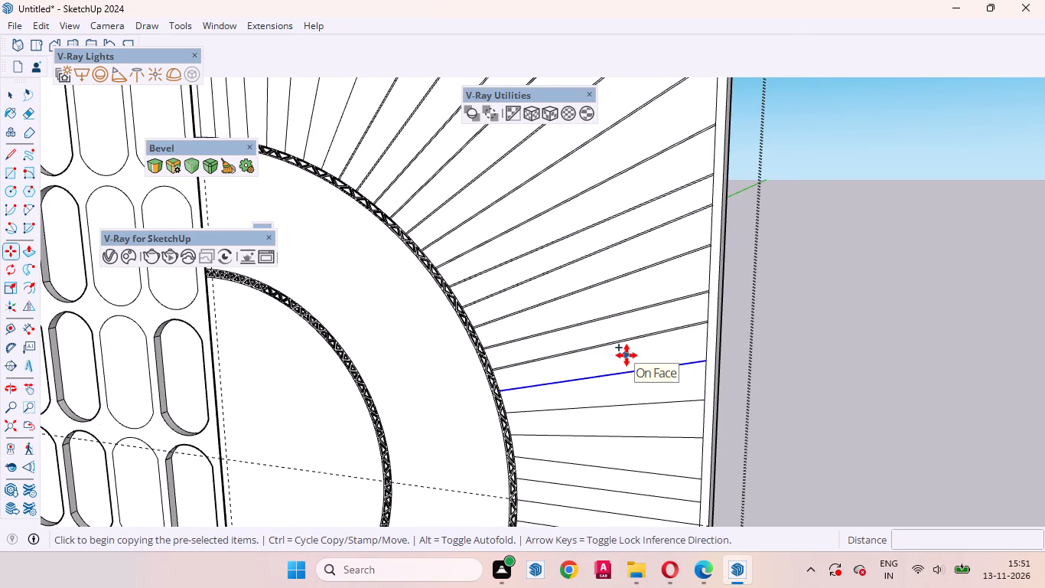
pyautogui.click(627, 355)
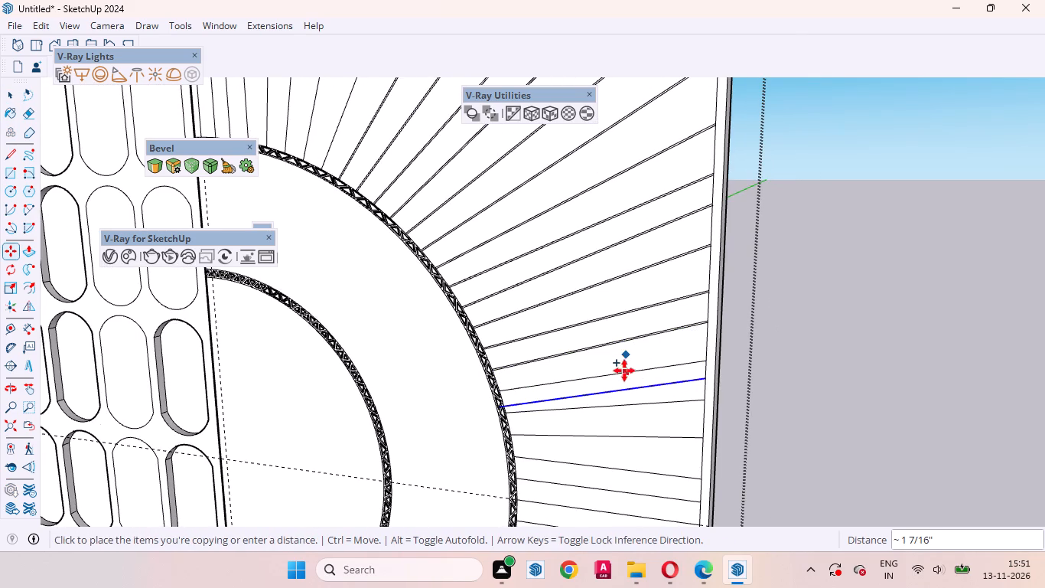
pyautogui.scroll(9, 629, 369)
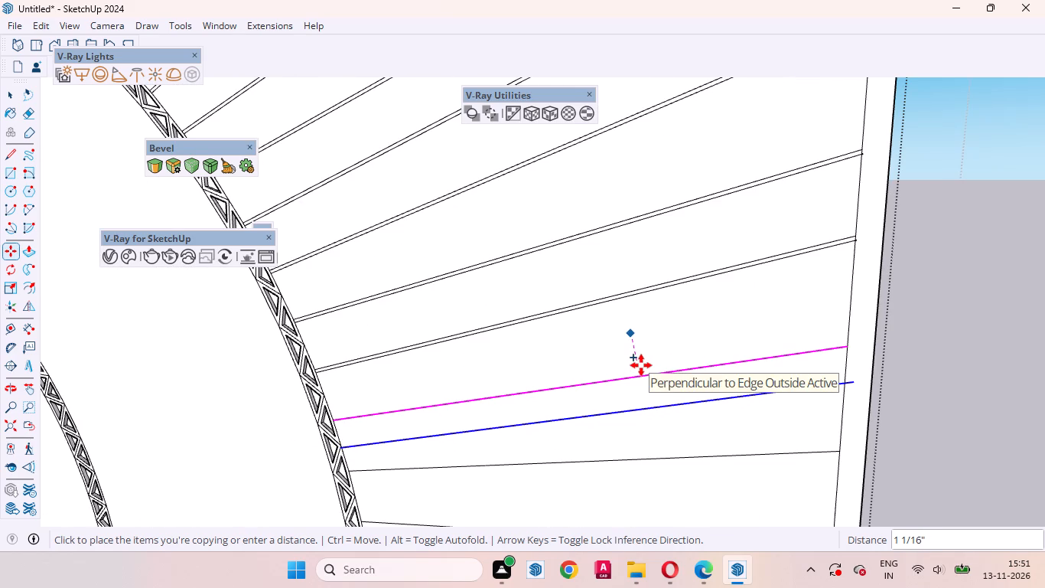
pyautogui.write('3mm')
pyautogui.press('Return')
pyautogui.press('space')
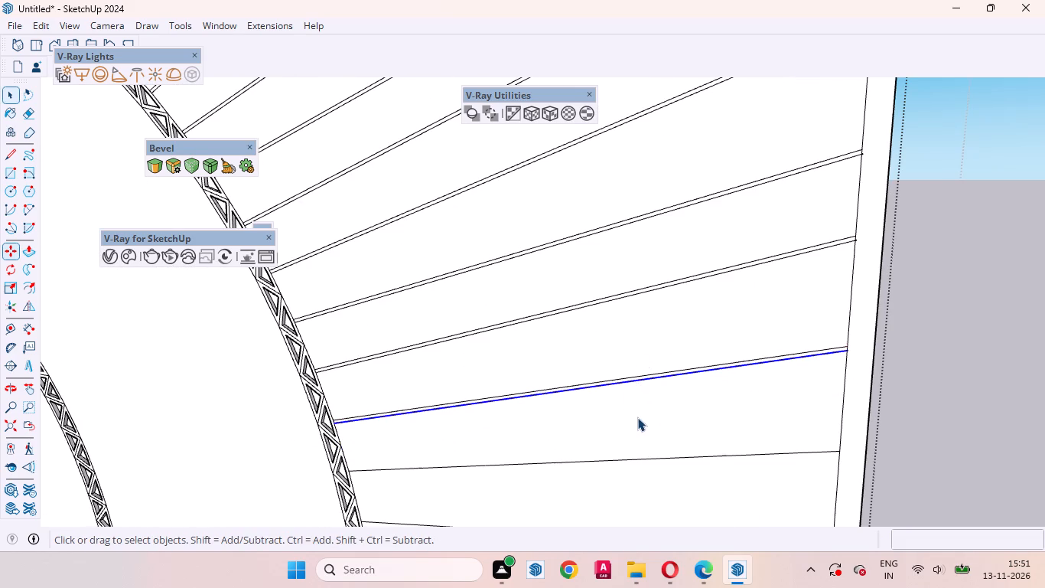
pyautogui.click(640, 417)
# Copy the ninth radial line below the corner diagonal 3 mm perpendicular to itself, on its lower side.
pyautogui.scroll(-6, 602, 305)
pyautogui.click(618, 382)
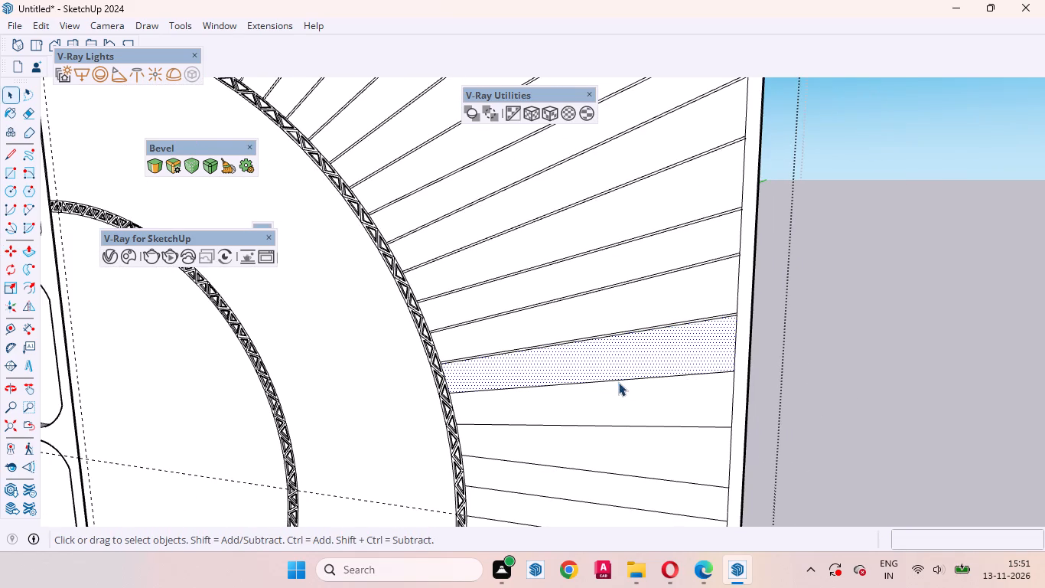
pyautogui.press('m')
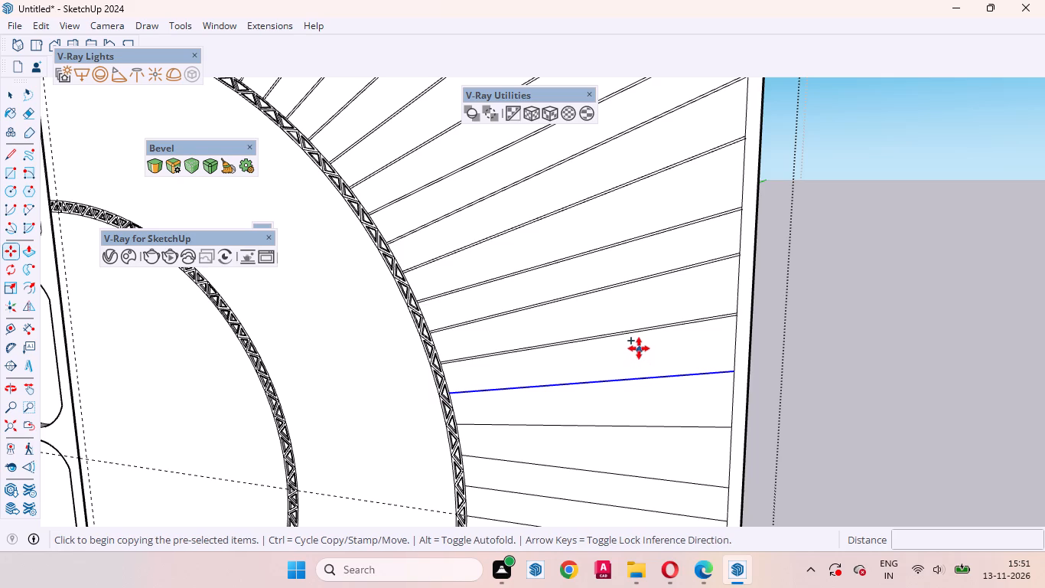
pyautogui.click(639, 347)
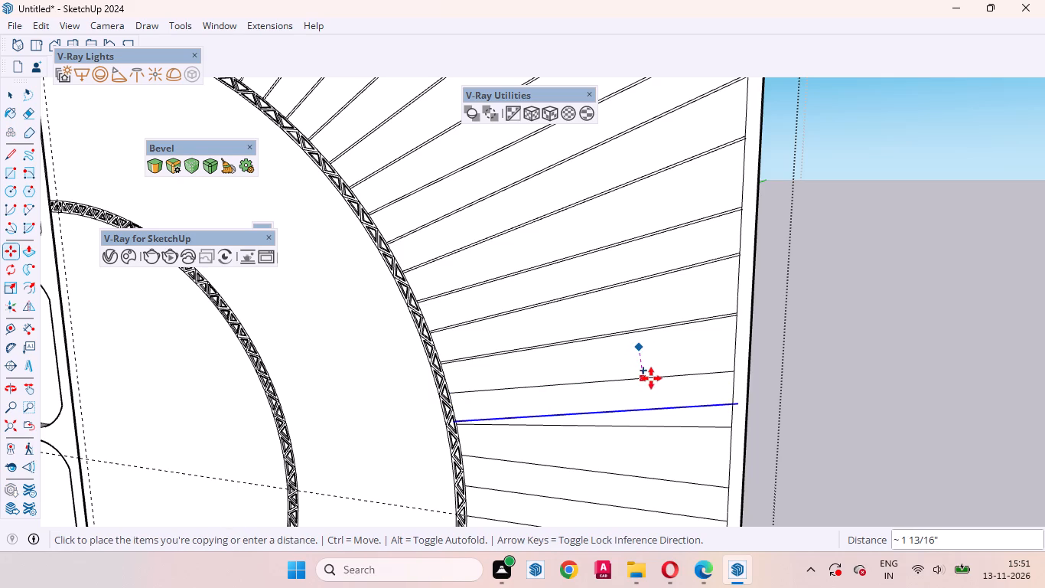
pyautogui.scroll(13, 632, 375)
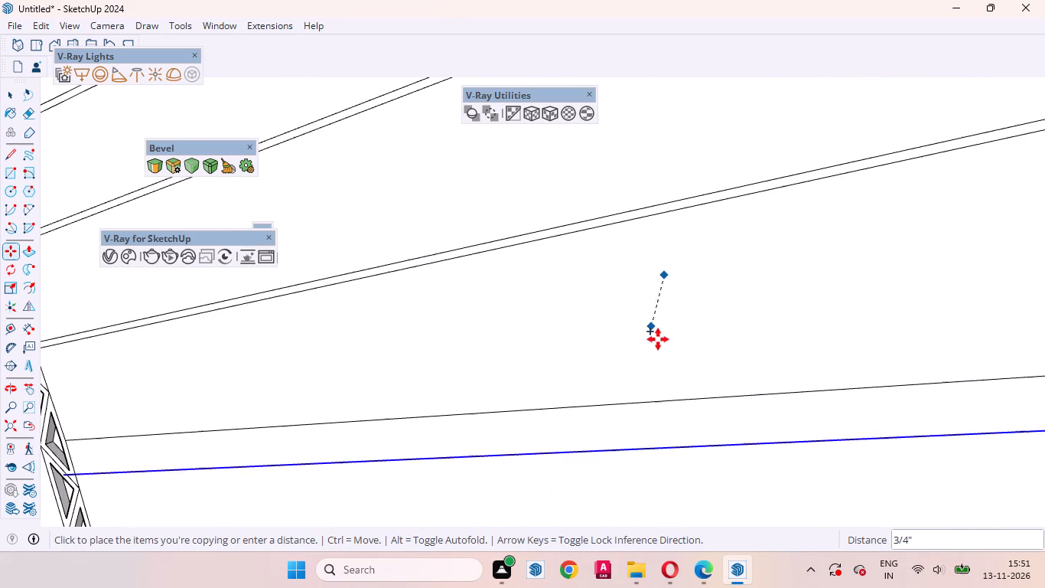
pyautogui.write('3mm')
pyautogui.press('Return')
pyautogui.scroll(-8, 692, 306)
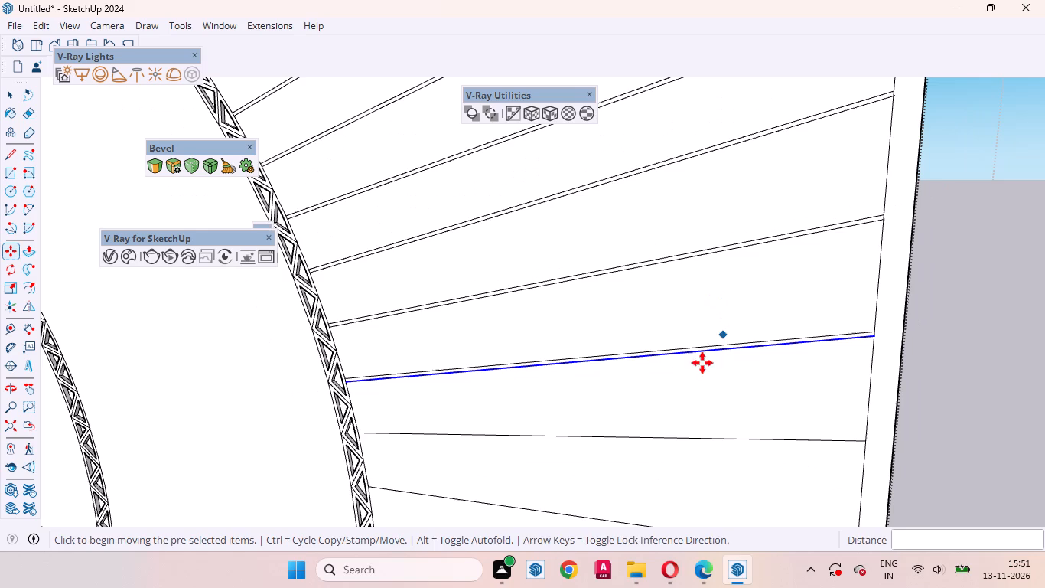
pyautogui.press('space')
pyautogui.click(678, 398)
# Copy the tenth radial line below the corner diagonal 3 mm perpendicular to itself, on its lower side.
pyautogui.scroll(-13, 629, 283)
pyautogui.scroll(5, 670, 329)
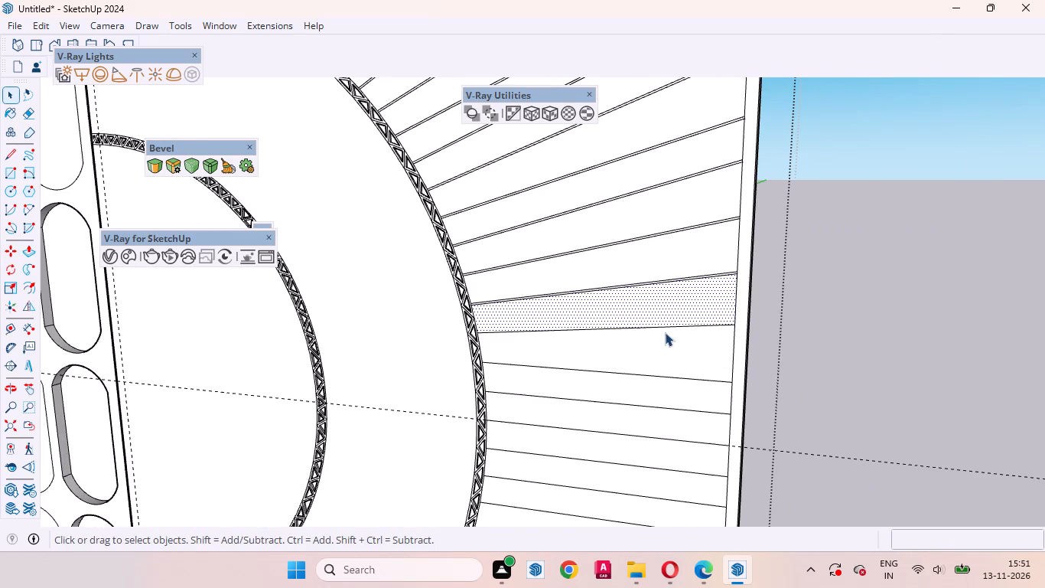
pyautogui.click(654, 327)
pyautogui.press('m')
pyautogui.scroll(3, 672, 345)
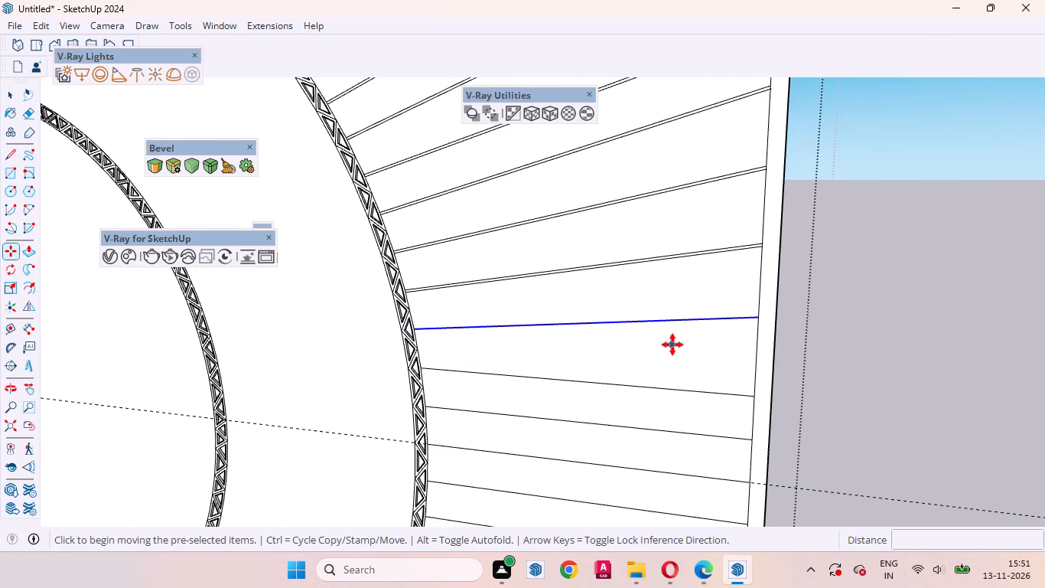
pyautogui.click(649, 295)
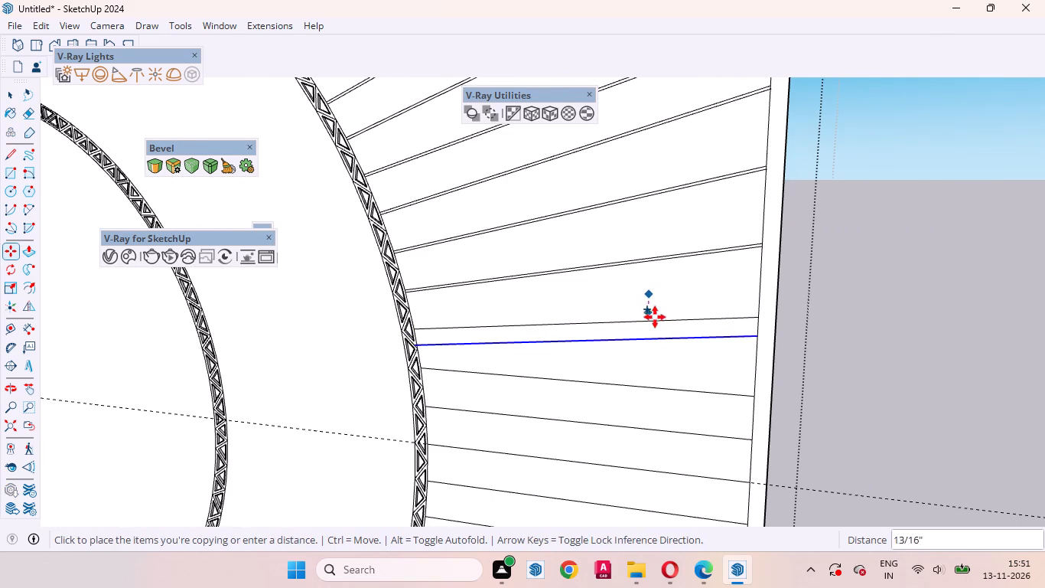
pyautogui.scroll(6, 651, 321)
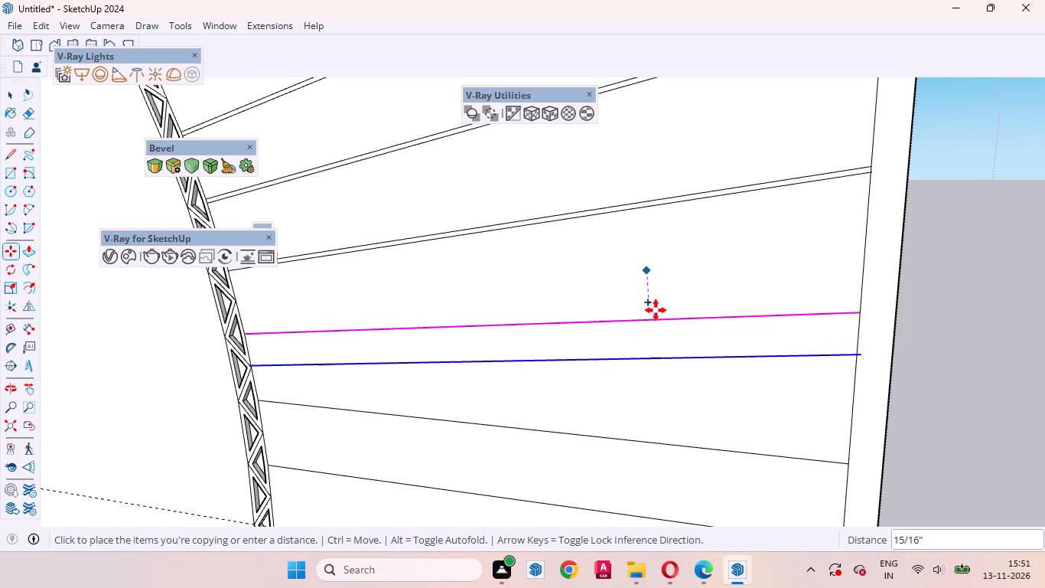
pyautogui.write('3mm')
pyautogui.press('Return')
pyautogui.press('space')
pyautogui.click(663, 371)
# Copy the eleventh radial line below the corner diagonal 3 mm perpendicular to itself, on its lower side.
pyautogui.scroll(-4, 656, 294)
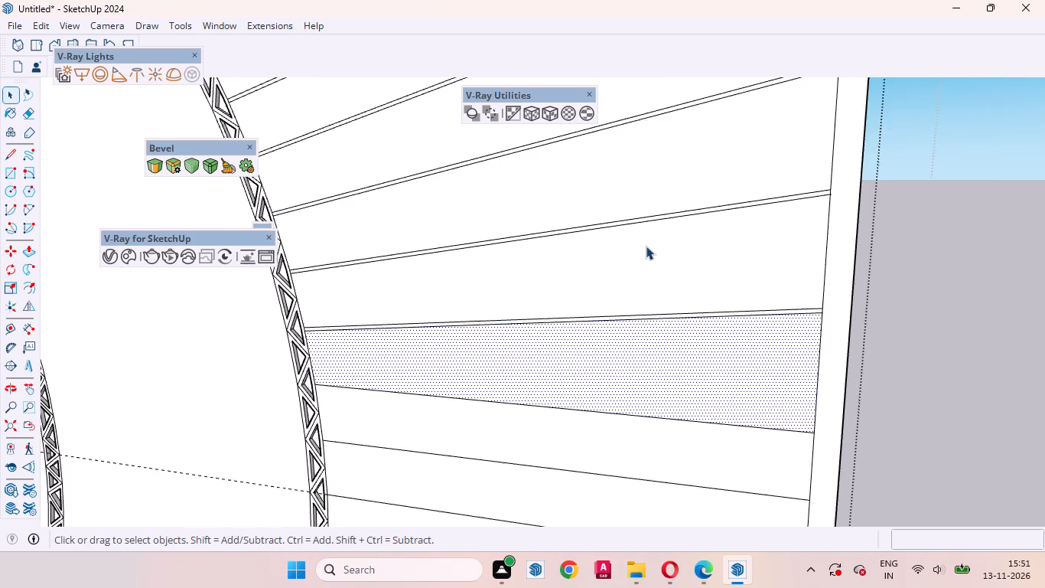
pyautogui.scroll(-2, 646, 246)
pyautogui.click(649, 364)
pyautogui.press('m')
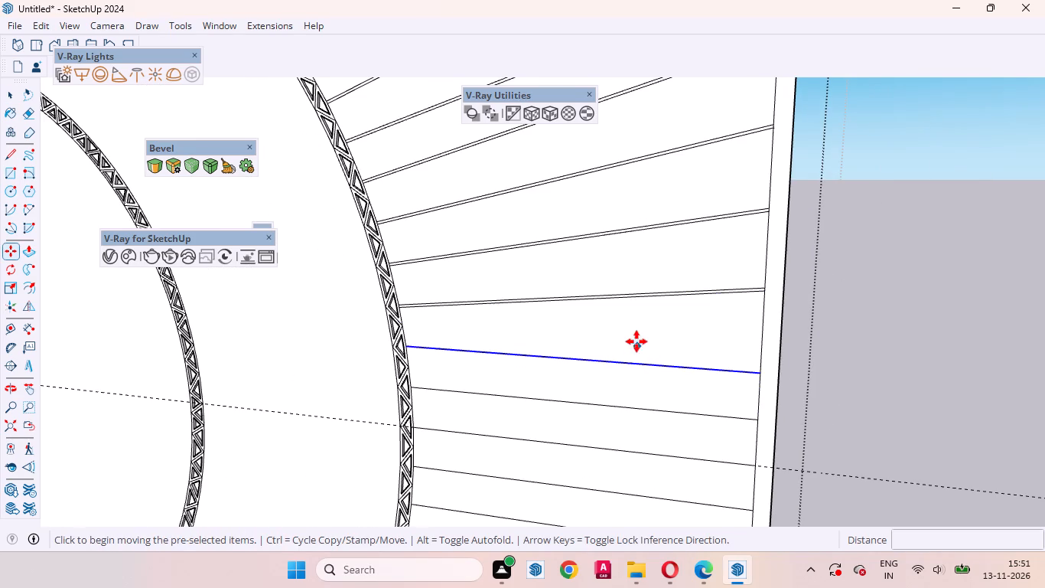
pyautogui.scroll(4, 636, 341)
pyautogui.click(641, 335)
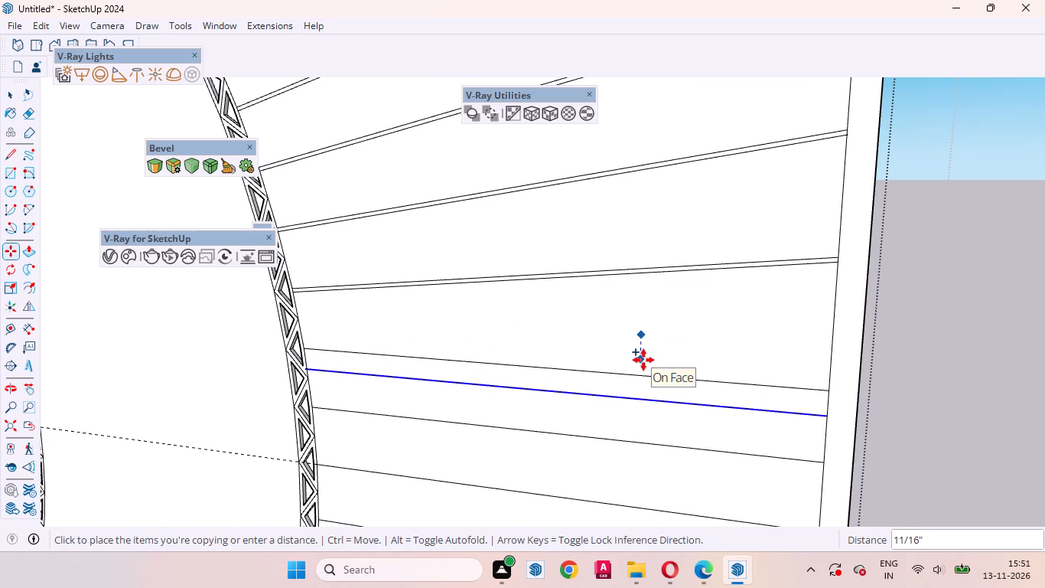
pyautogui.write('3mm')
pyautogui.press('Return')
pyautogui.press('space')
pyautogui.click(634, 410)
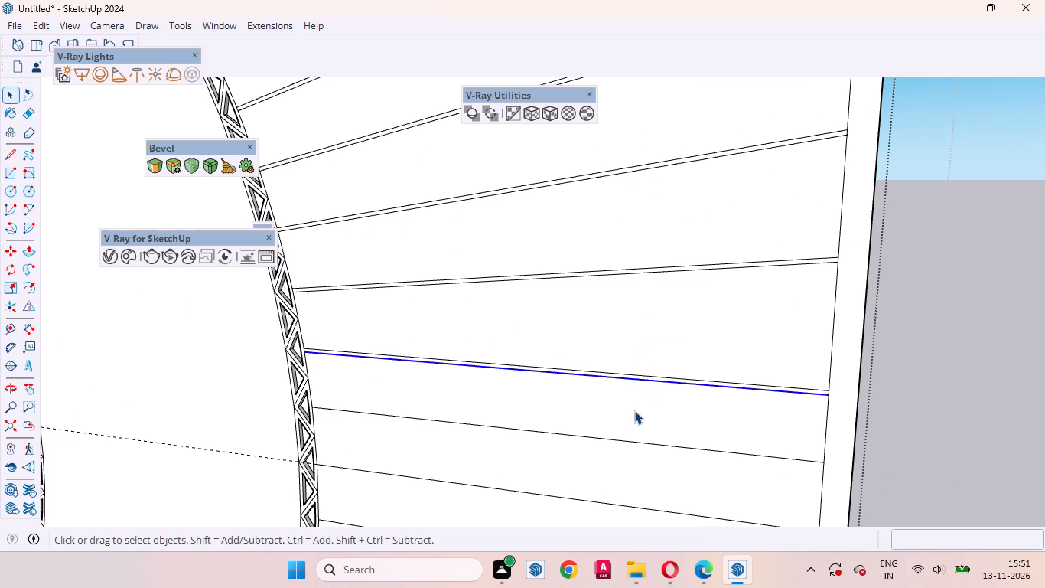
# Copy the twelfth radial line below the corner diagonal, just above the dashed centre guide, 3 mm toward its lower side.
pyautogui.scroll(-8, 606, 292)
pyautogui.click(610, 351)
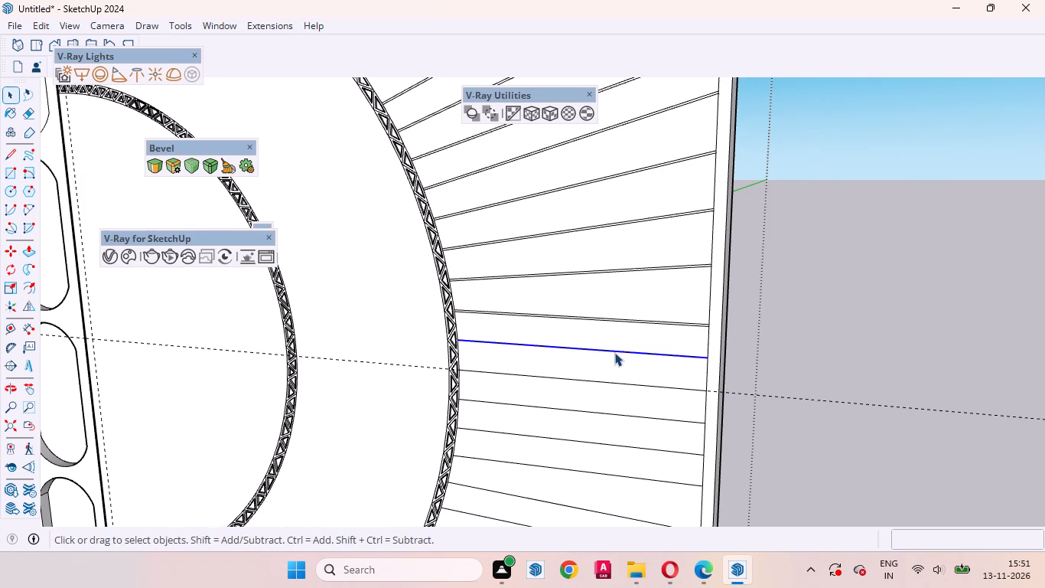
pyautogui.press('m')
pyautogui.click(623, 295)
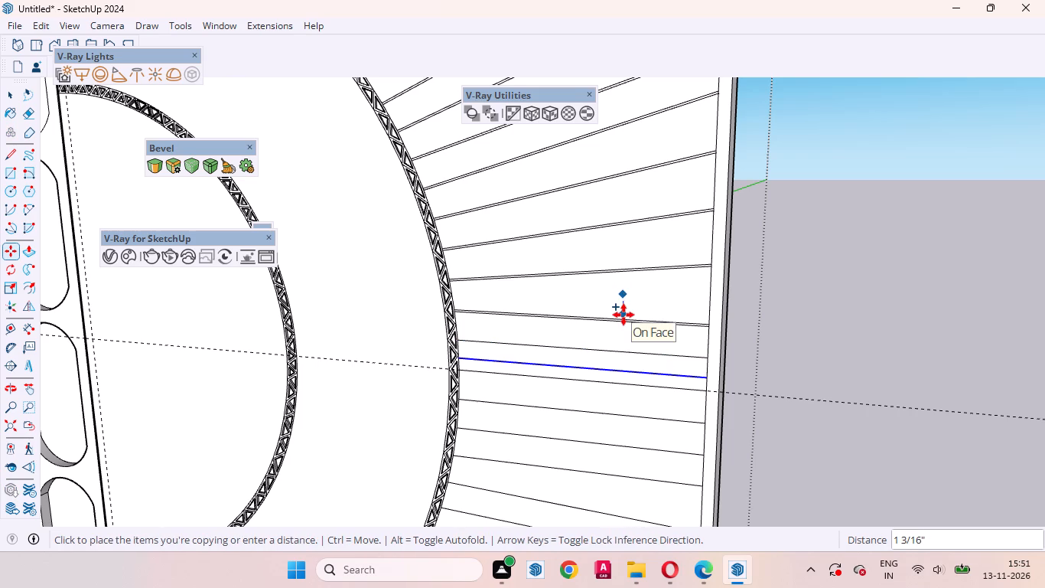
pyautogui.write('3mm')
pyautogui.press('Return')
pyautogui.press('space')
pyautogui.click(629, 374)
# Copy the radial line lying on the dashed centre guide 3 mm toward its lower side.
pyautogui.scroll(-4, 607, 287)
pyautogui.scroll(4, 604, 366)
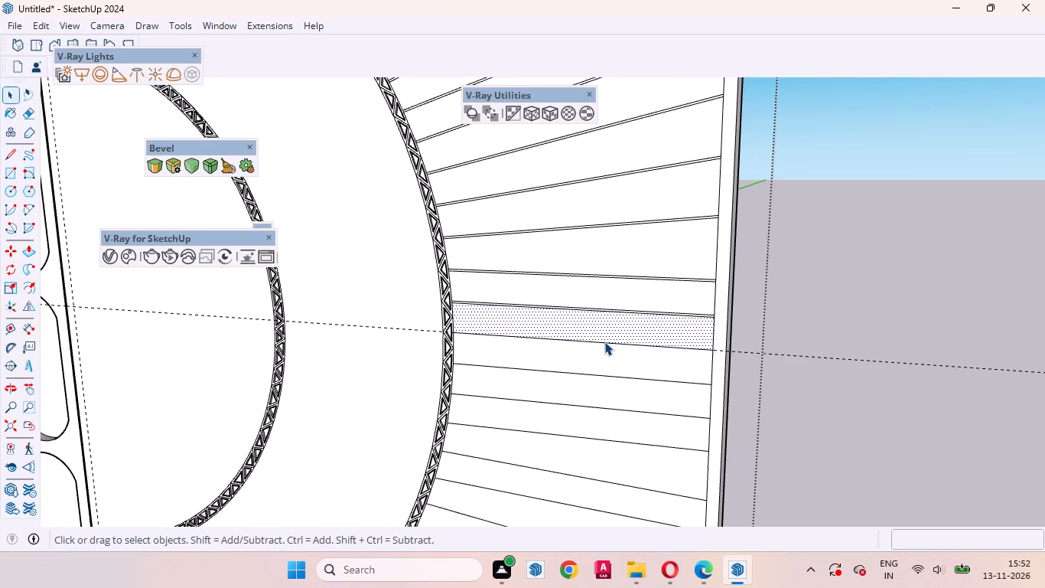
pyautogui.click(604, 341)
pyautogui.press('m')
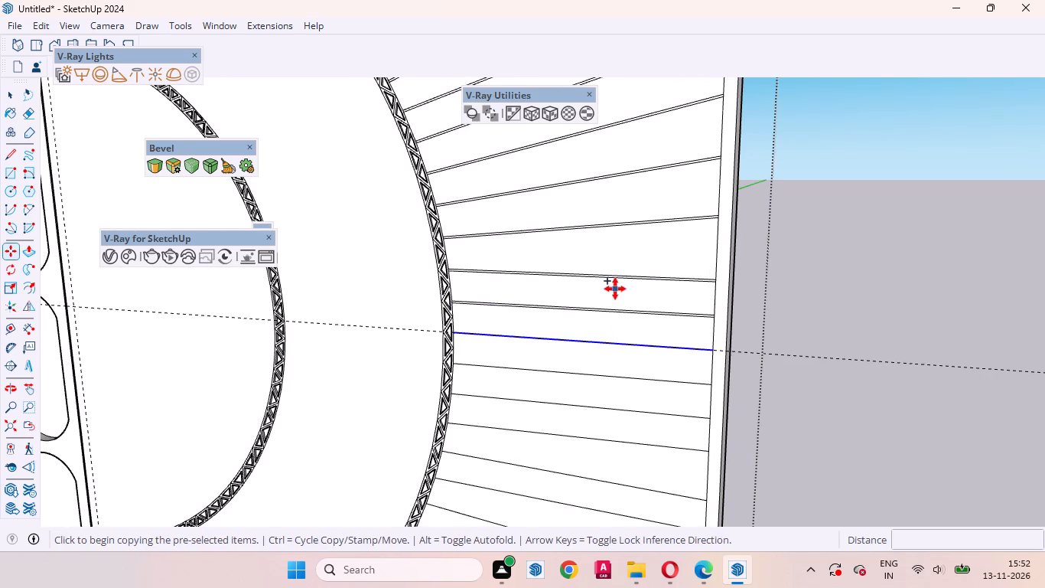
pyautogui.click(615, 289)
pyautogui.write('3mm')
pyautogui.press('Return')
pyautogui.press('space')
pyautogui.click(619, 367)
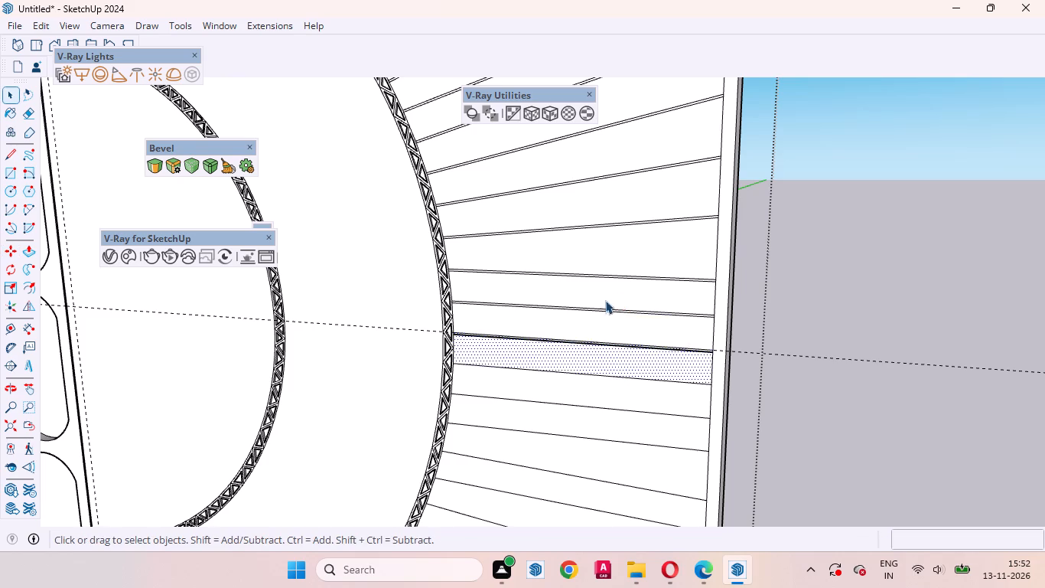
# Draw a short line joining the inner end of the centre-guide strip's lower edge to the truss border's outer edge.
pyautogui.scroll(-7, 601, 254)
pyautogui.scroll(13, 574, 318)
pyautogui.scroll(3, 453, 270)
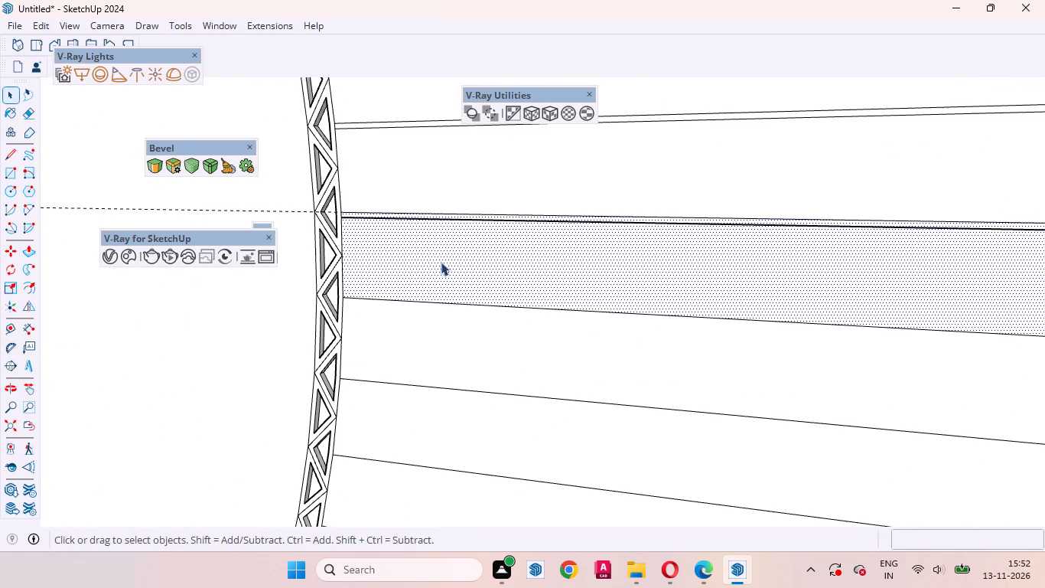
pyautogui.scroll(18, 320, 207)
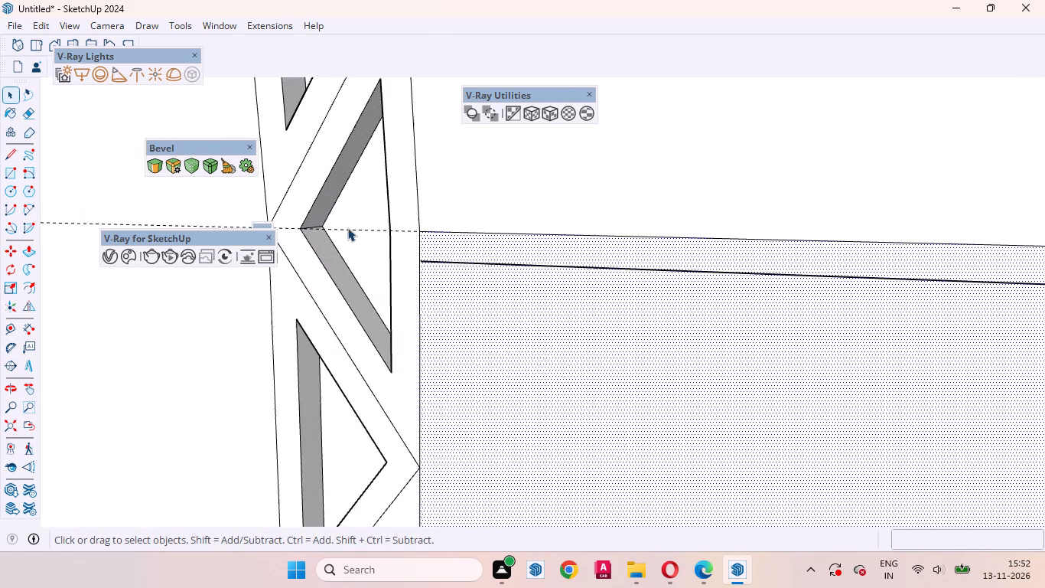
pyautogui.scroll(20, 347, 227)
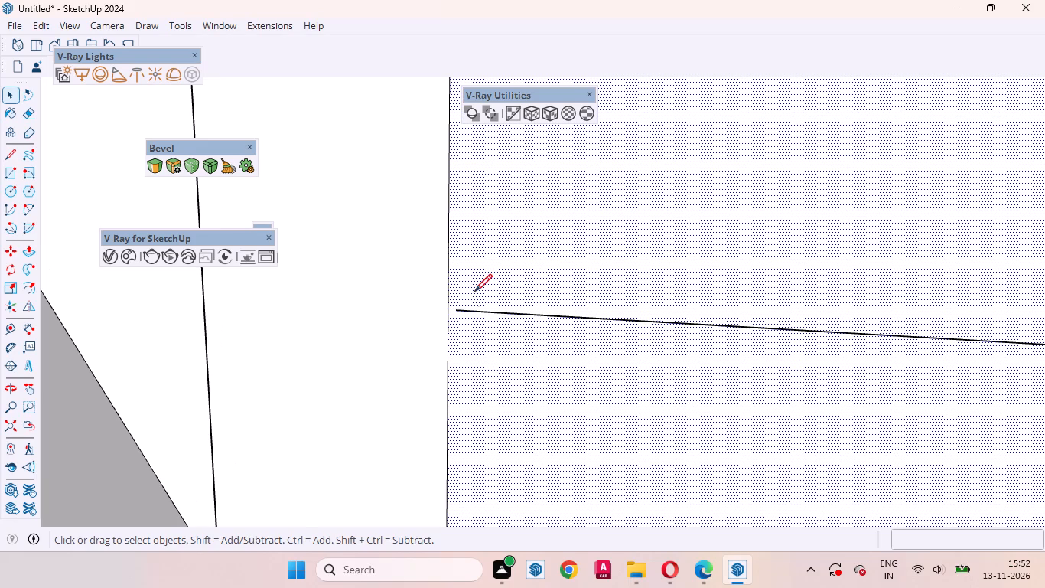
pyautogui.press('l')
pyautogui.scroll(4, 468, 306)
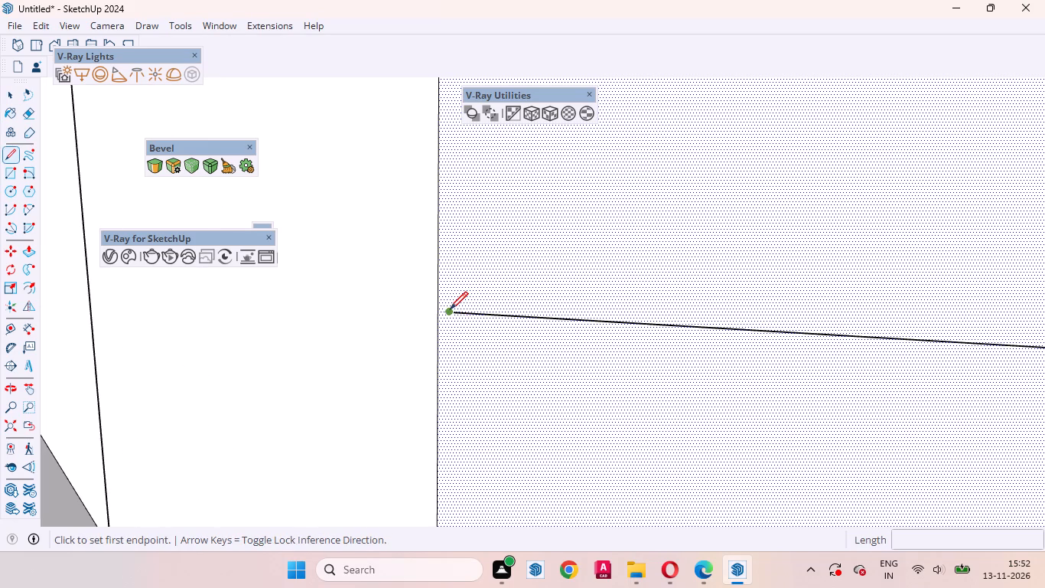
pyautogui.click(450, 309)
pyautogui.scroll(7, 439, 309)
pyautogui.click(439, 309)
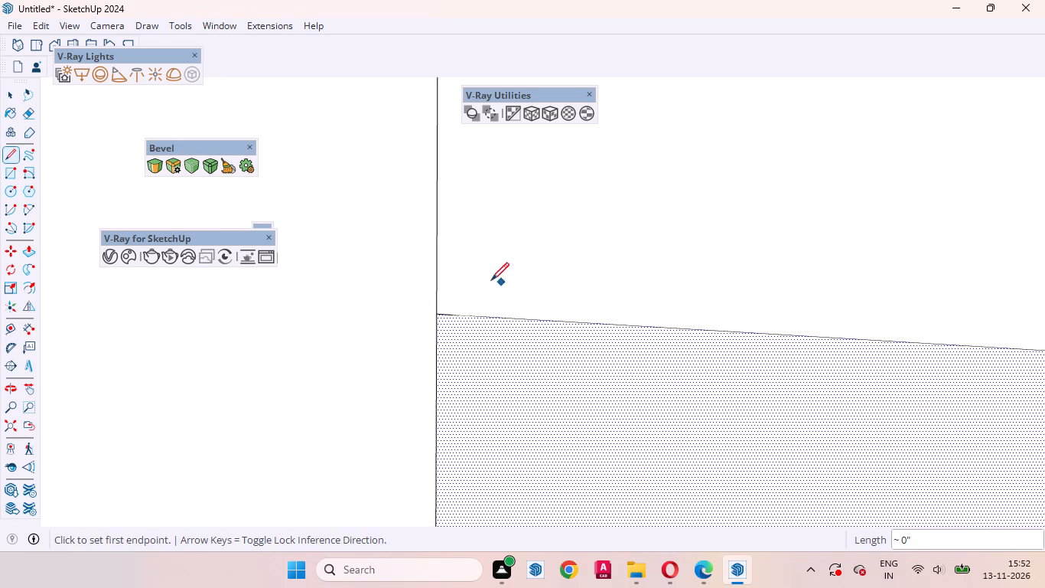
pyautogui.scroll(-20, 478, 283)
pyautogui.scroll(-18, 478, 283)
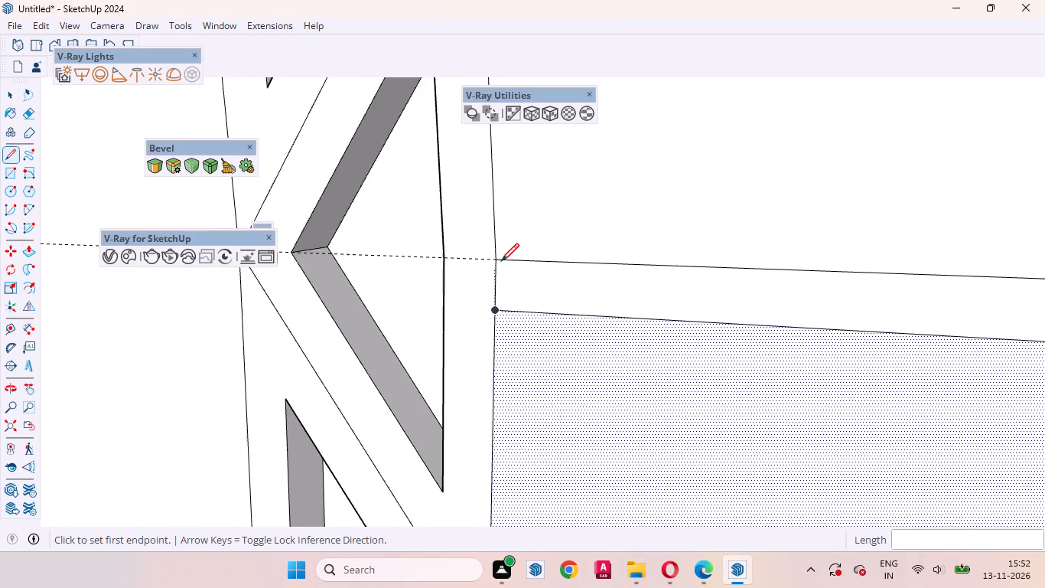
pyautogui.scroll(-20, 501, 261)
pyautogui.scroll(-3, 501, 261)
pyautogui.press('space')
# Copy the first radial line below the dashed centre guide 3 mm toward its lower side.
pyautogui.scroll(-3, 493, 278)
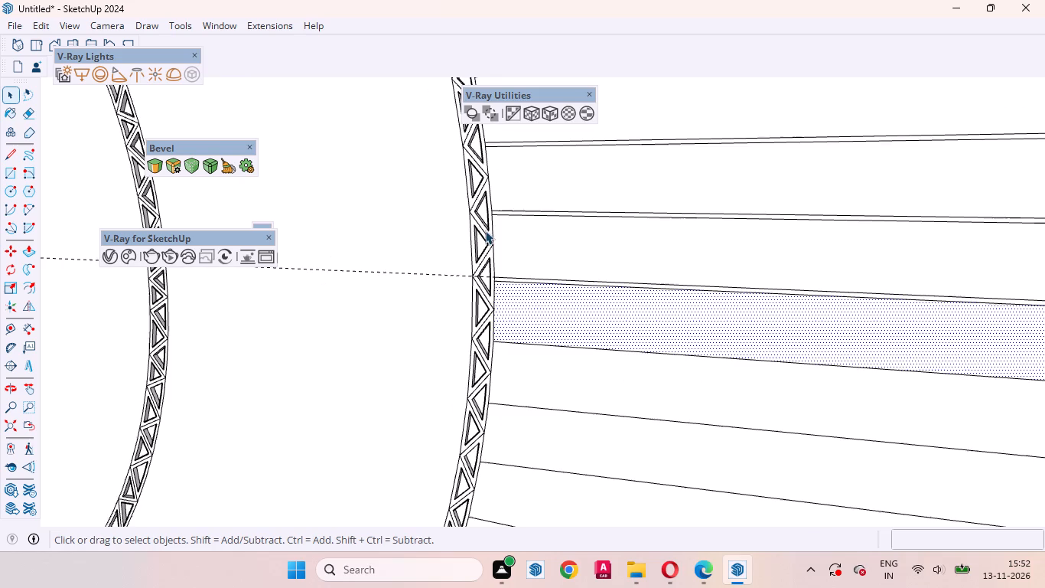
pyautogui.scroll(-11, 485, 230)
pyautogui.click(584, 306)
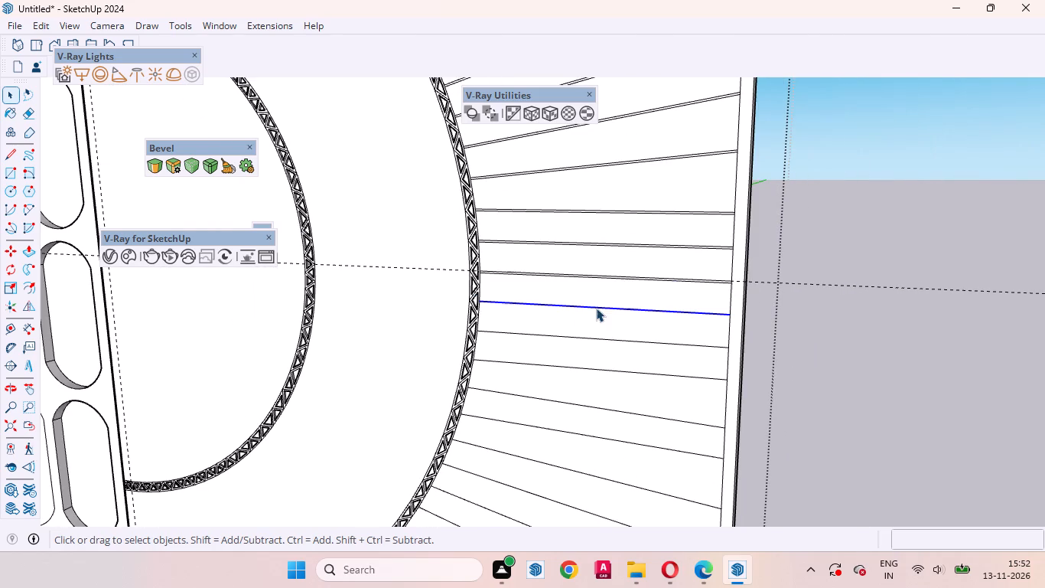
pyautogui.press('m')
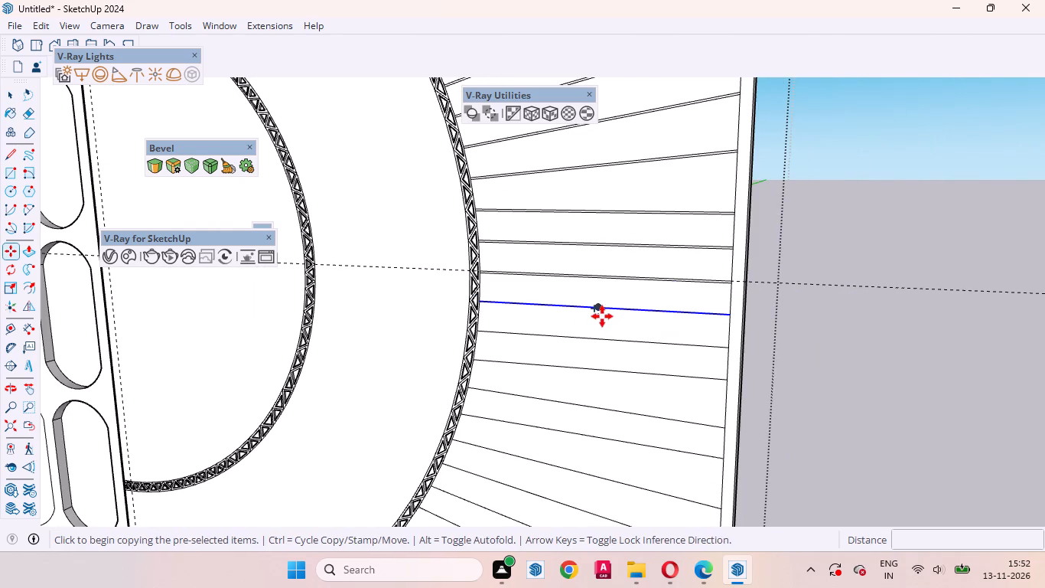
pyautogui.click(602, 316)
pyautogui.scroll(7, 605, 326)
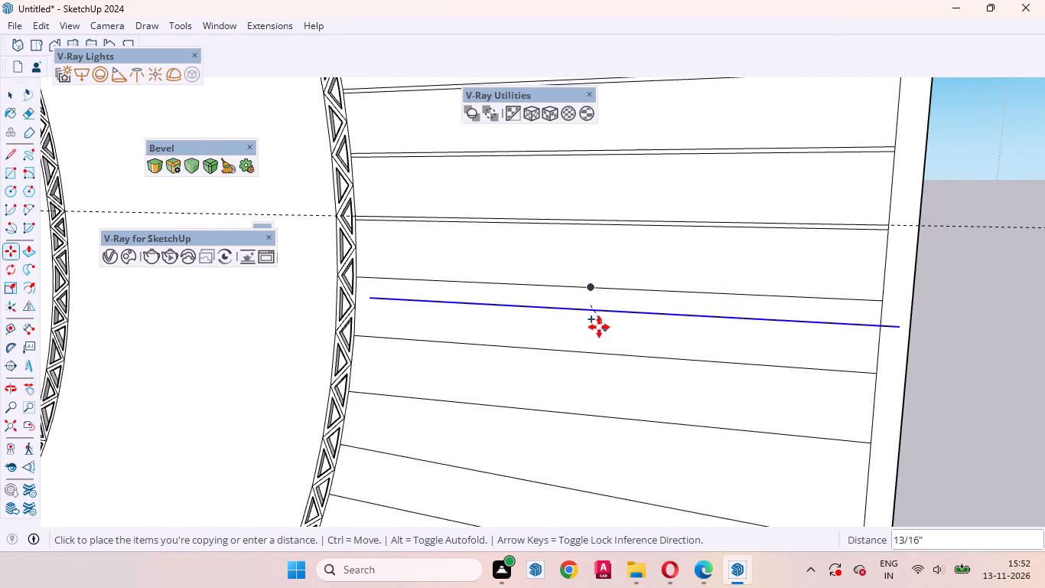
pyautogui.scroll(11, 599, 313)
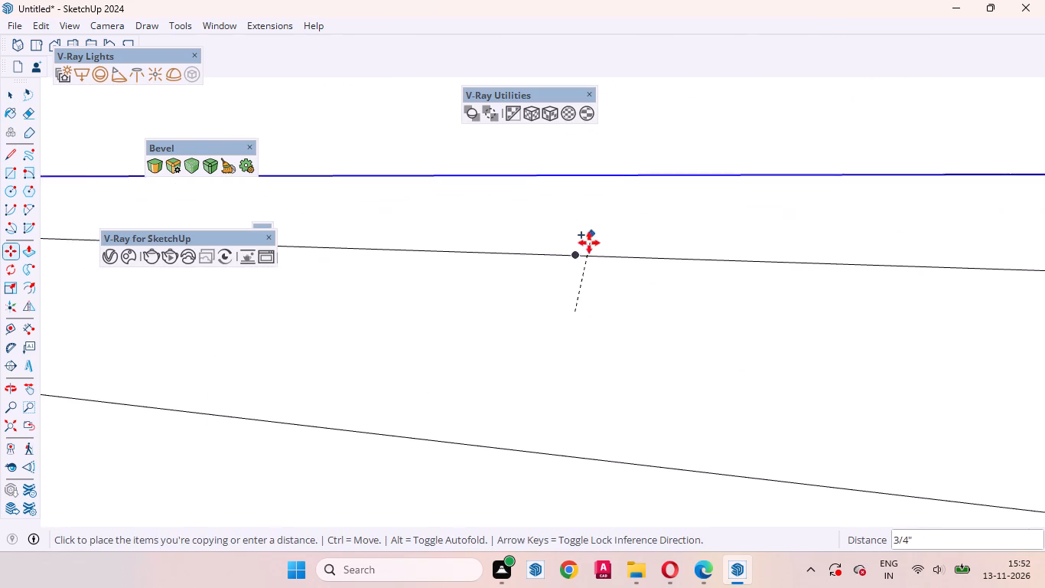
pyautogui.moveTo(593, 335); pyautogui.dragTo(895, 437, button='middle')
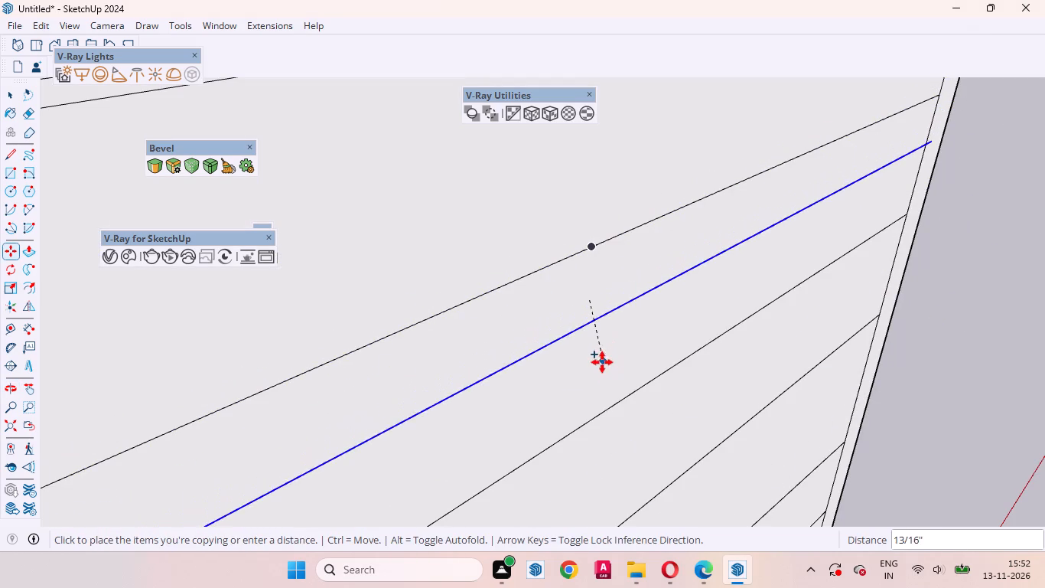
pyautogui.moveTo(573, 386); pyautogui.dragTo(400, 221, button='middle')
pyautogui.scroll(-7, 481, 230)
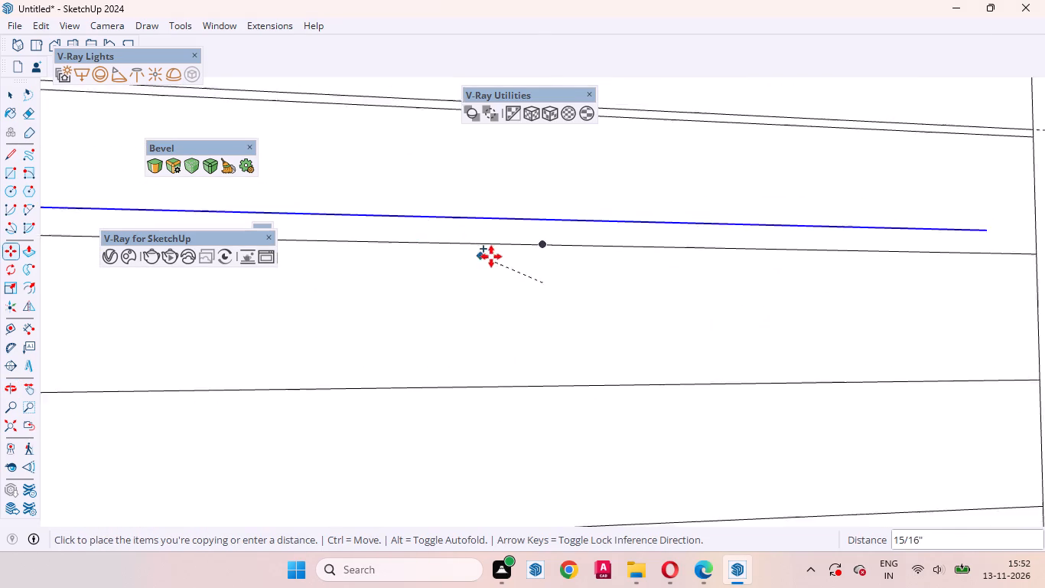
pyautogui.scroll(-5, 491, 256)
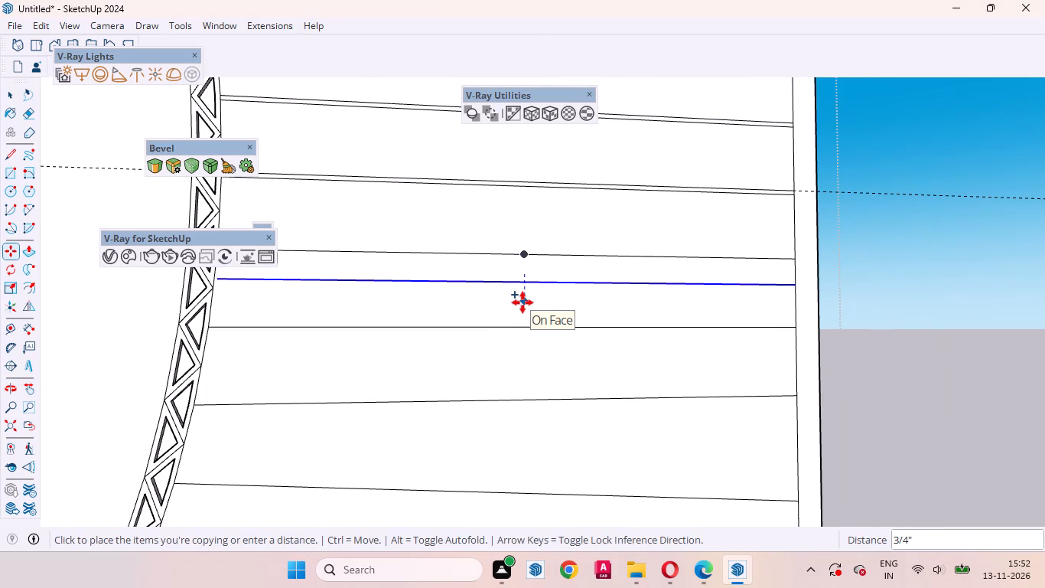
pyautogui.write('3mm')
pyautogui.press('Return')
pyautogui.press('space')
# Draw a short line joining the inner end of the new copy below the centre guide to the truss border's outer edge.
pyautogui.scroll(-9, 674, 428)
pyautogui.scroll(3, 455, 335)
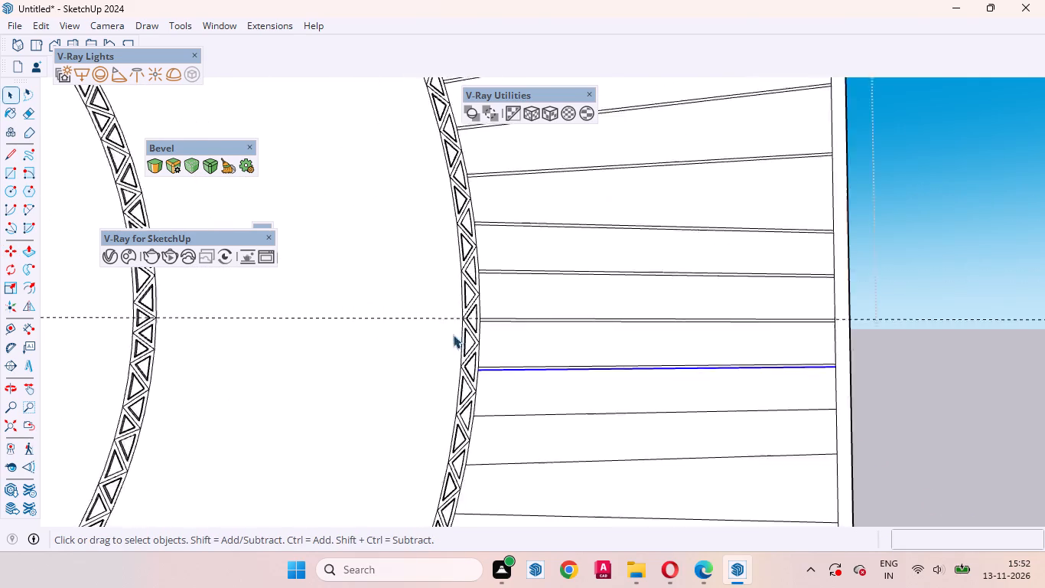
pyautogui.scroll(20, 453, 335)
pyautogui.scroll(4, 453, 335)
pyautogui.press('l')
pyautogui.scroll(9, 431, 371)
pyautogui.click(348, 358)
pyautogui.scroll(7, 341, 355)
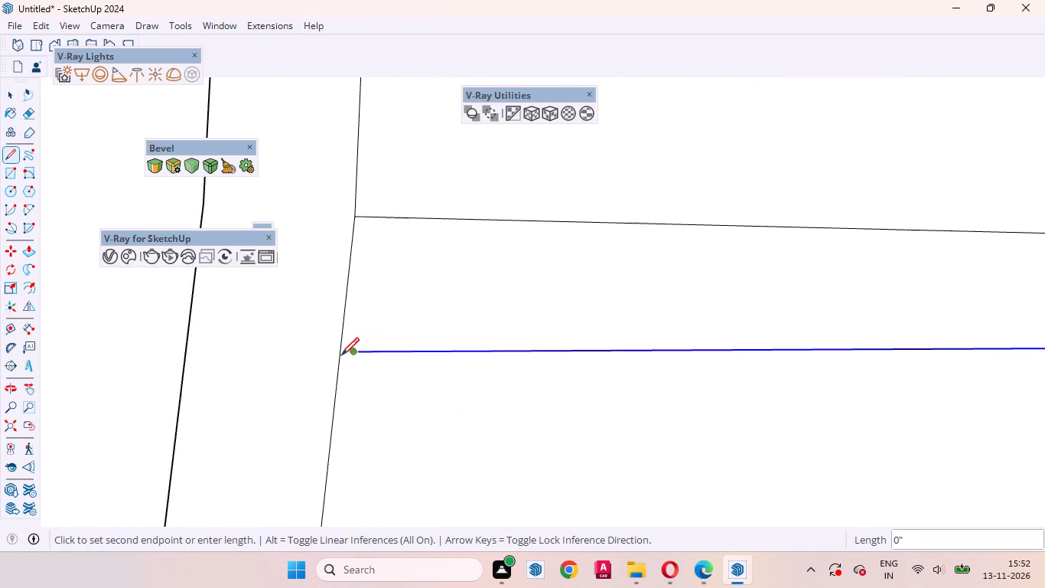
pyautogui.scroll(2, 341, 355)
pyautogui.click(341, 351)
pyautogui.scroll(-5, 411, 389)
pyautogui.press('space')
pyautogui.click(469, 313)
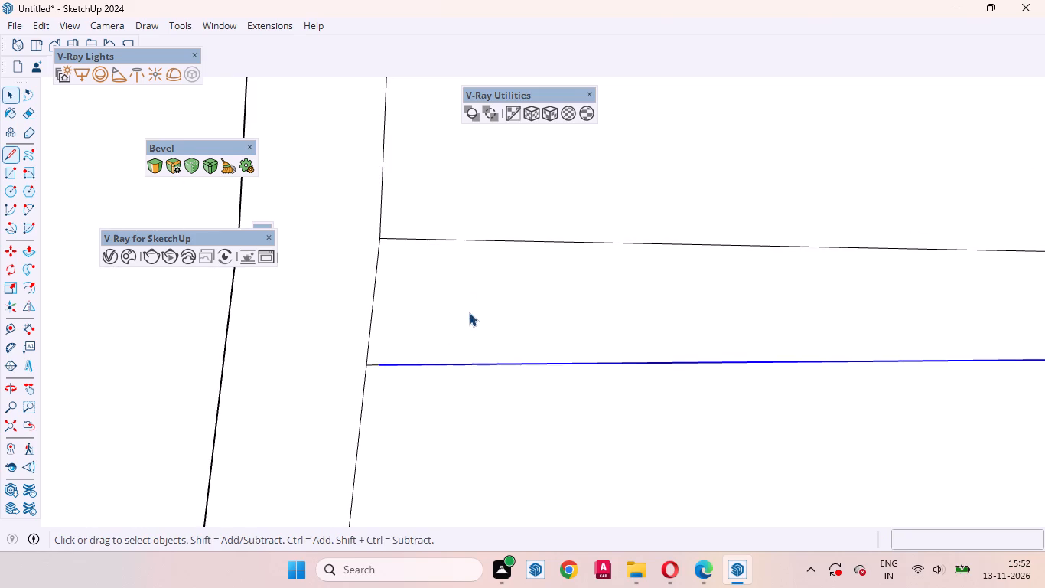
# Copy the fifth radial line from the corner diagonal along the panel's top edge 3 mm perpendicular to itself, away from the corner.
pyautogui.scroll(-2, 405, 294)
pyautogui.scroll(1, 405, 294)
pyautogui.scroll(-20, 405, 294)
pyautogui.scroll(-10, 405, 294)
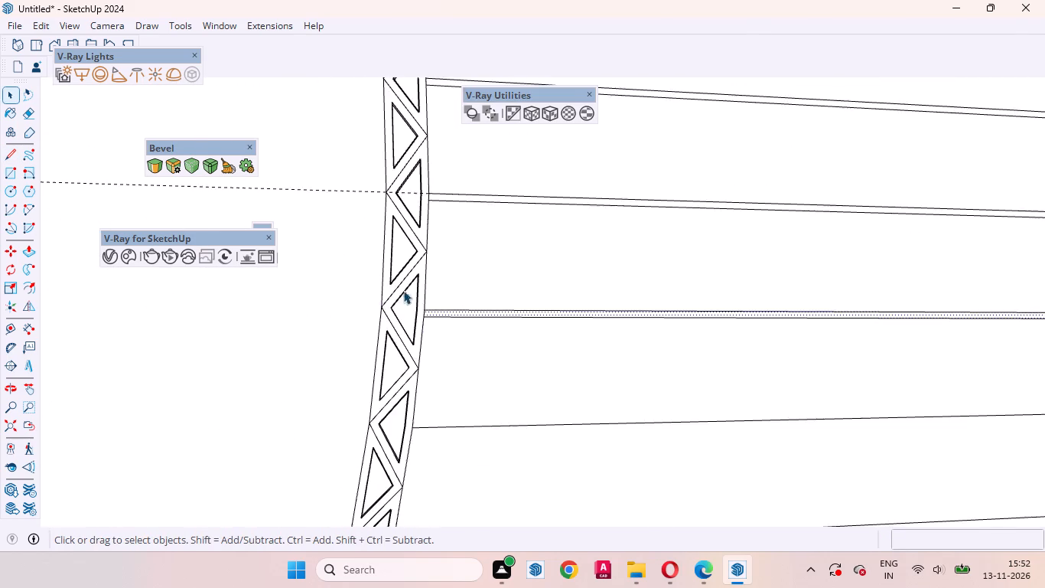
pyautogui.scroll(-20, 403, 290)
pyautogui.scroll(-14, 403, 290)
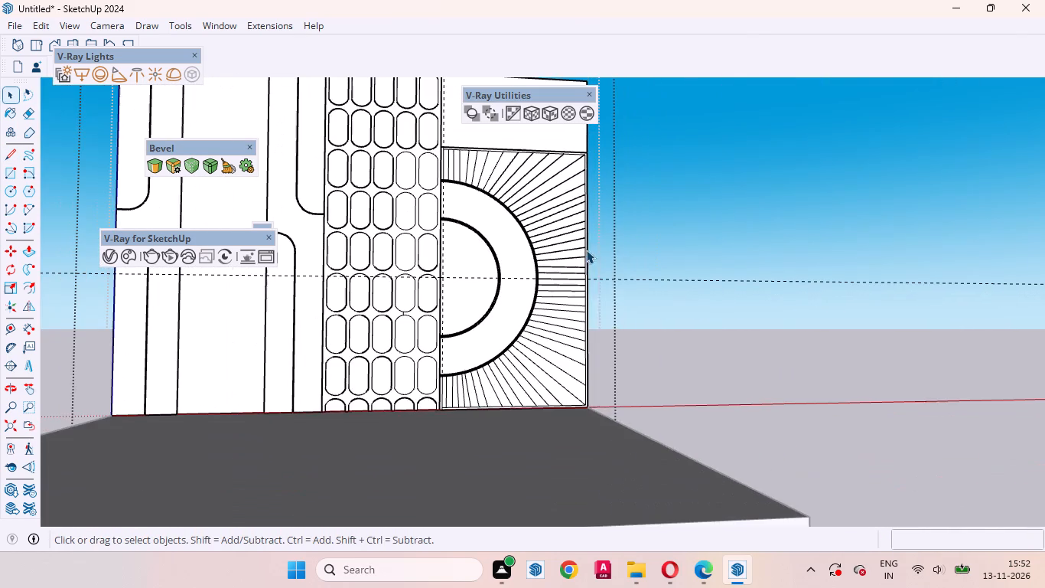
pyautogui.moveTo(571, 370); pyautogui.dragTo(547, 412, button='middle')
pyautogui.scroll(11, 555, 119)
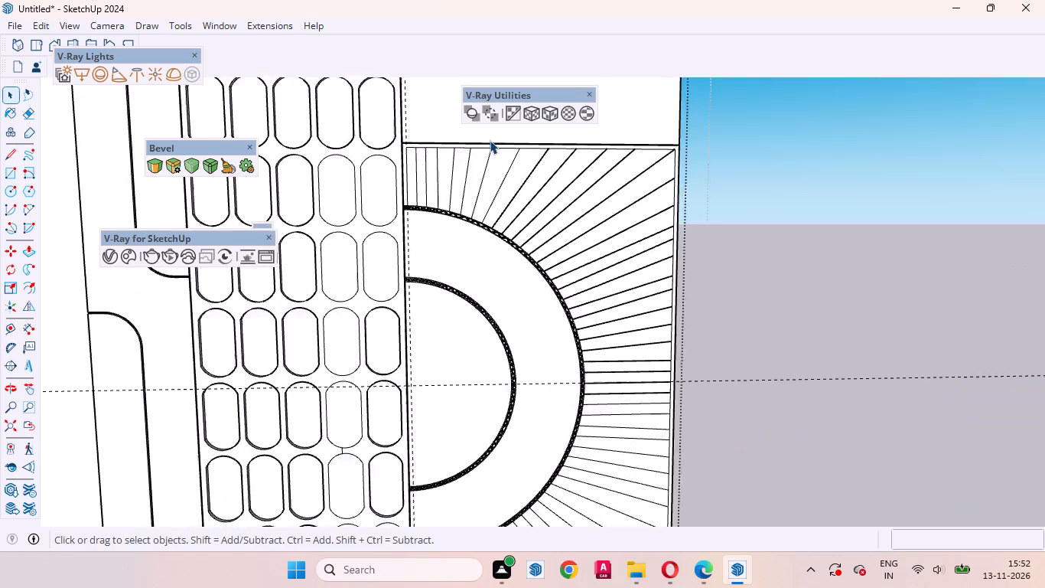
pyautogui.scroll(10, 490, 140)
pyautogui.click(527, 198)
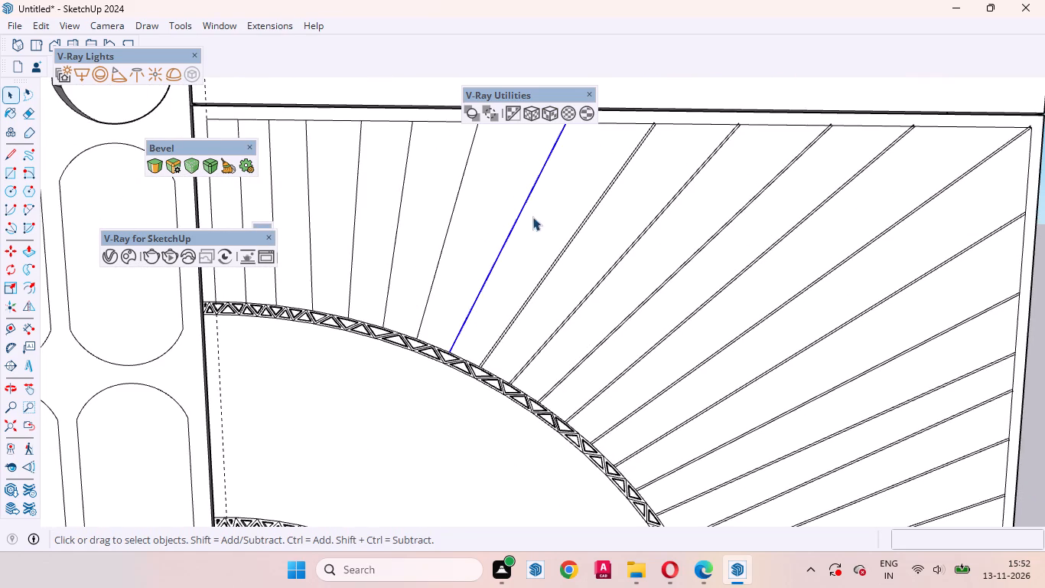
pyautogui.scroll(-3, 539, 266)
pyautogui.press('m')
pyautogui.scroll(4, 529, 257)
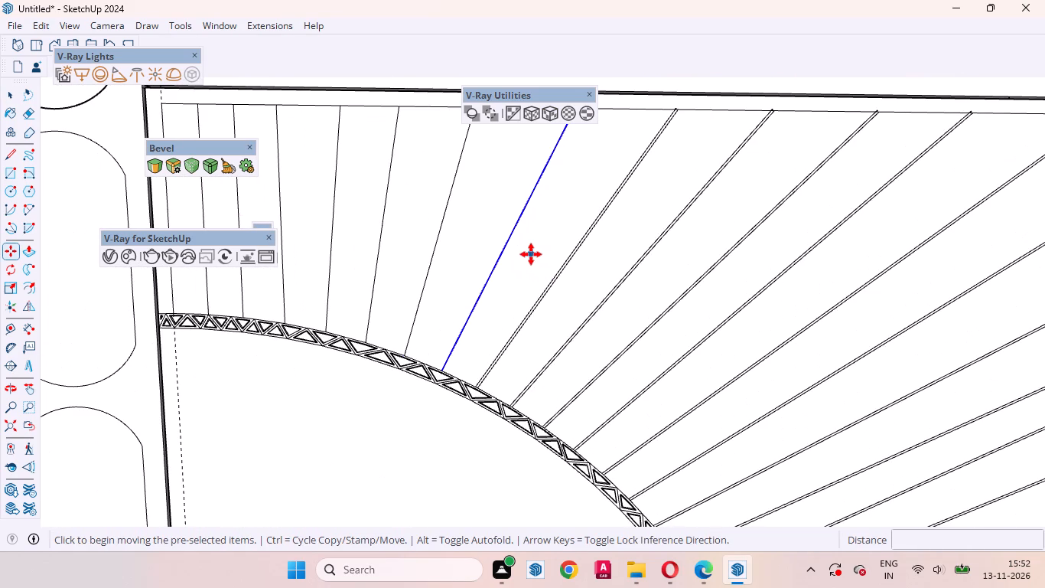
pyautogui.click(531, 254)
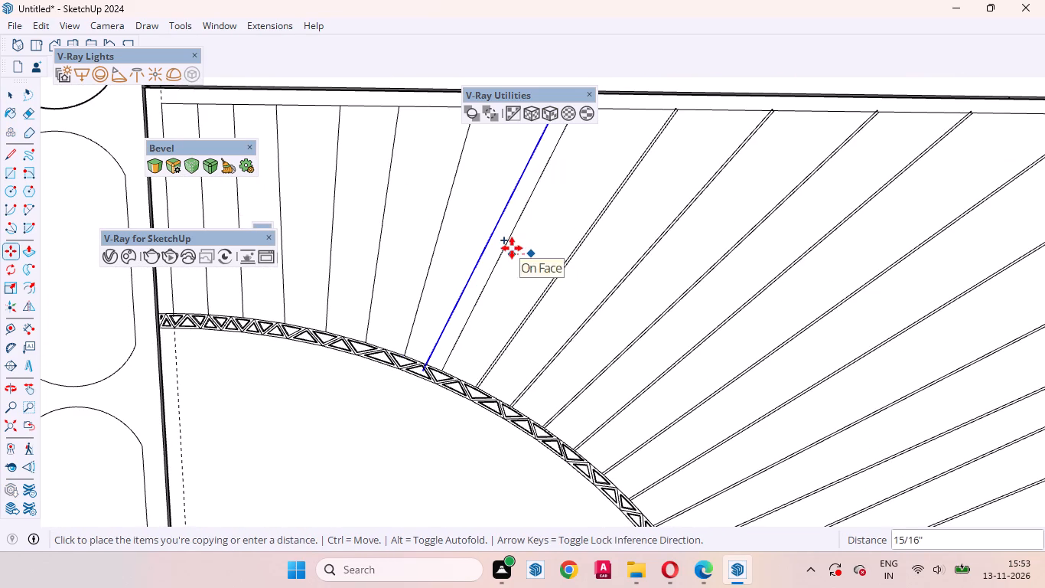
pyautogui.scroll(11, 524, 247)
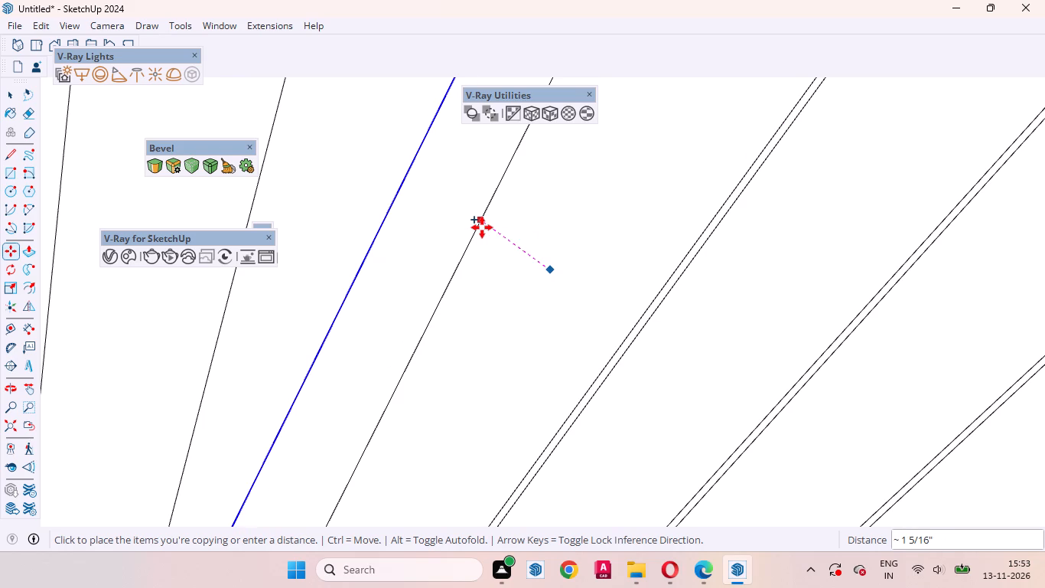
pyautogui.write('3mm')
pyautogui.press('Return')
pyautogui.press('space')
pyautogui.click(402, 248)
# Draw a short line extending the fifth line's copy from its inner end to the truss border's outer edge.
pyautogui.scroll(-9, 511, 214)
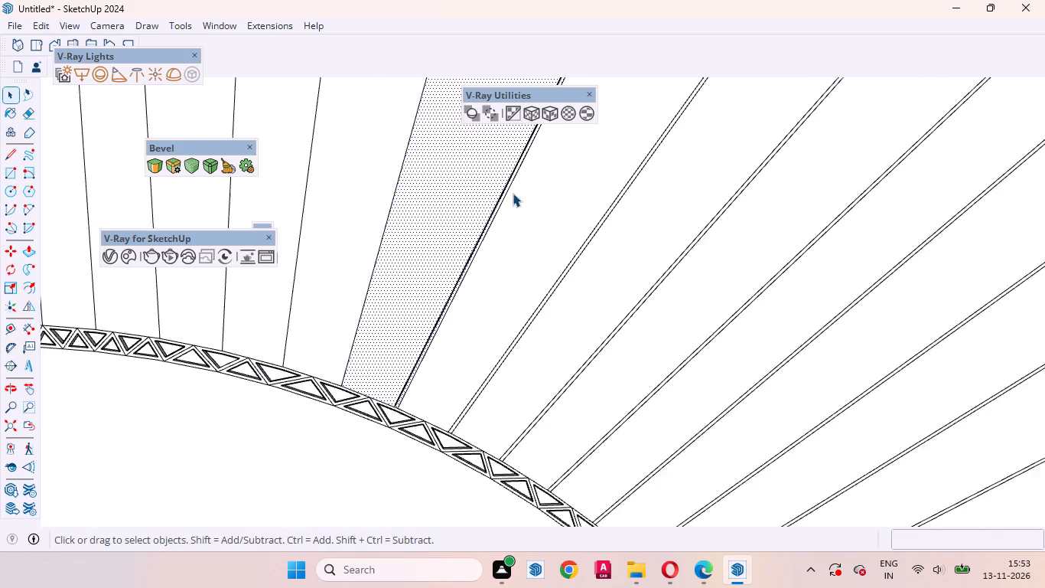
pyautogui.scroll(20, 389, 371)
pyautogui.scroll(11, 389, 371)
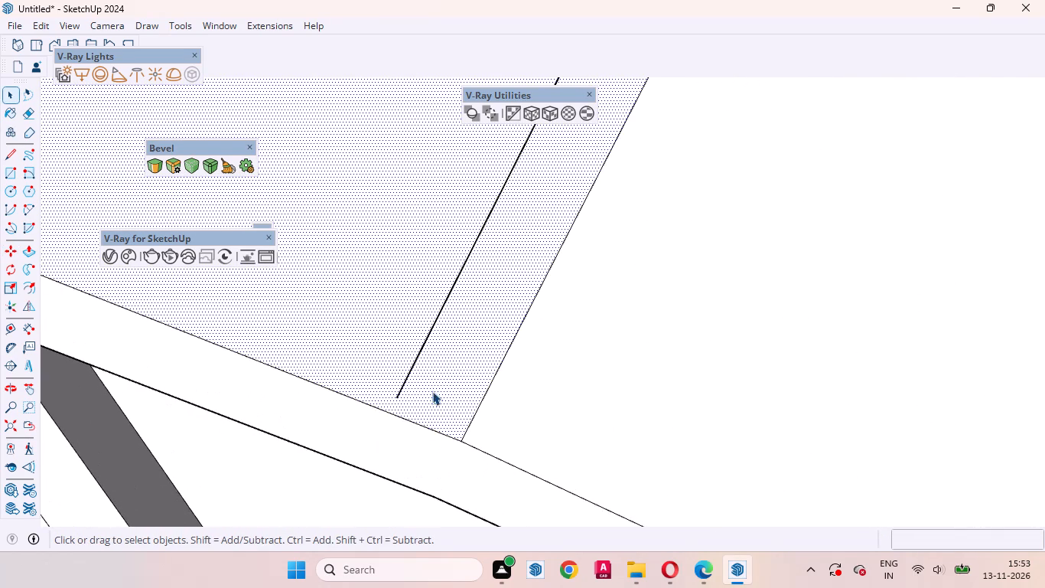
pyautogui.press('l')
pyautogui.click(398, 396)
pyautogui.scroll(7, 396, 405)
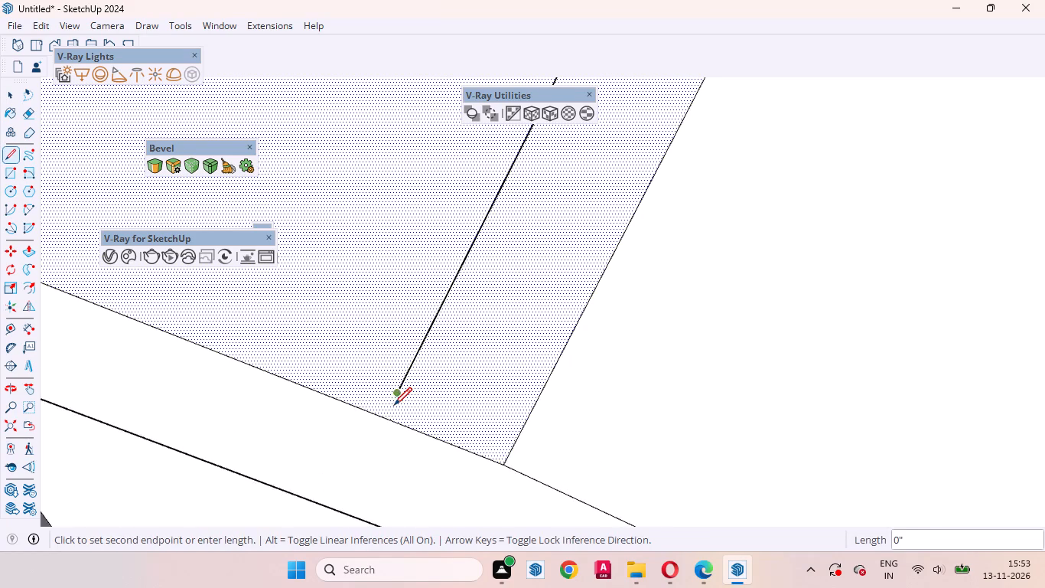
pyautogui.click(380, 422)
pyautogui.press('space')
# Copy the sixth radial line from the corner diagonal along the top edge 3 mm to its side away from the corner.
pyautogui.scroll(-4, 601, 455)
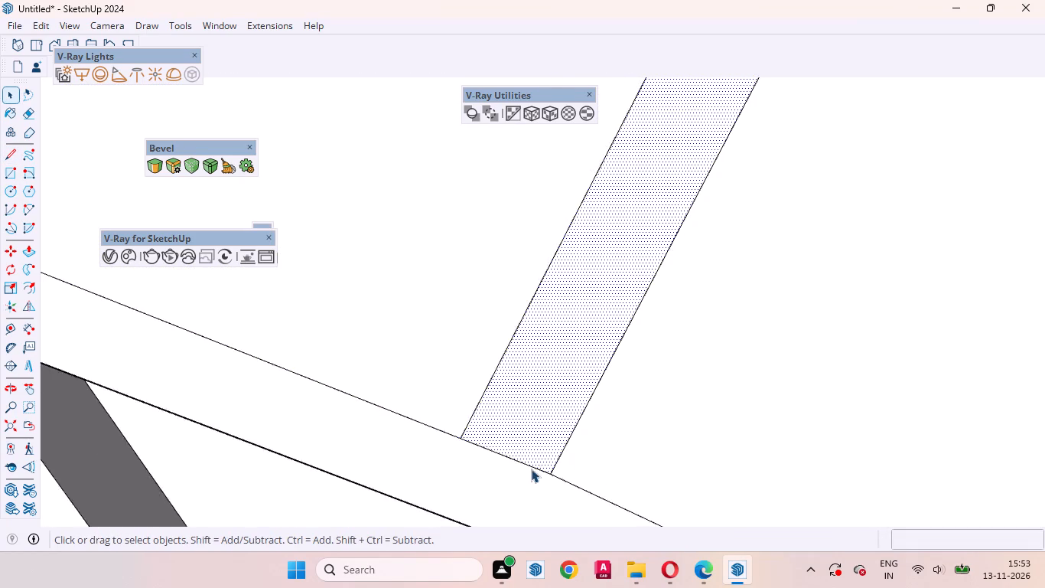
pyautogui.scroll(-20, 531, 469)
pyautogui.scroll(-12, 531, 469)
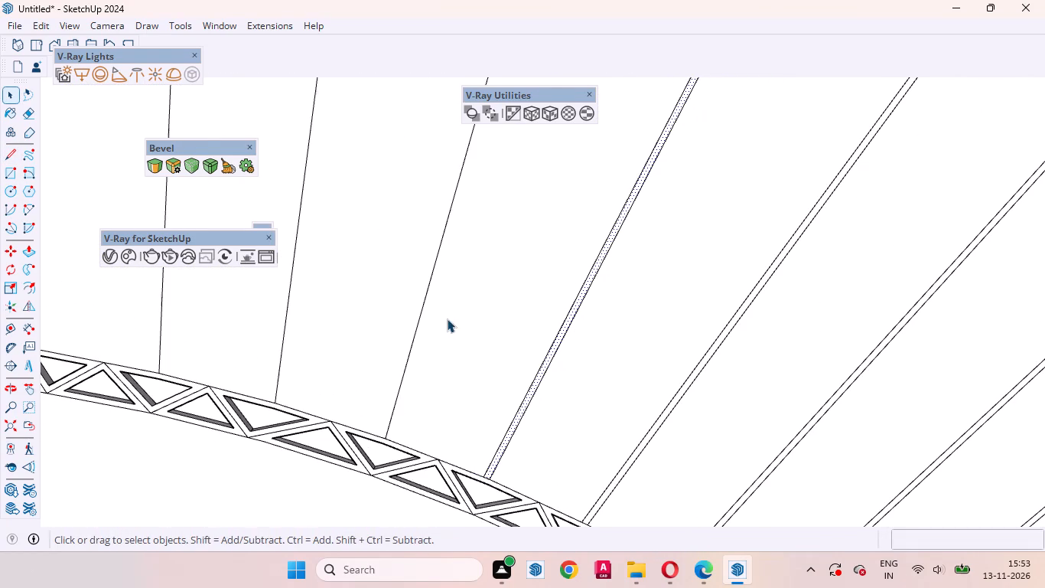
pyautogui.click(428, 286)
pyautogui.press('m')
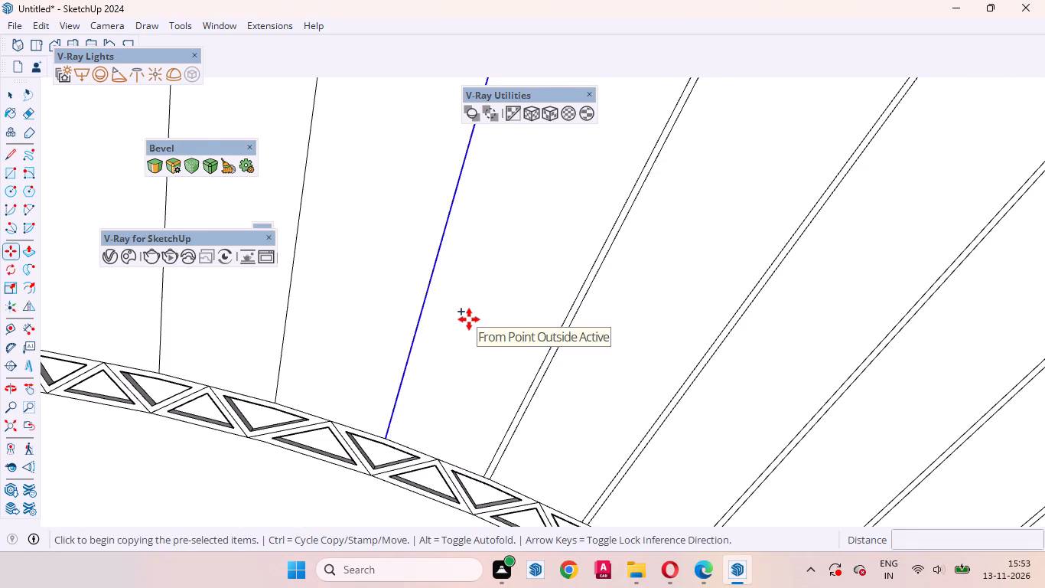
pyautogui.click(475, 319)
pyautogui.write('3mm')
pyautogui.press('Return')
pyautogui.press('space')
# Draw a short line extending the sixth line's copy from its inner end to the truss border's outer edge.
pyautogui.scroll(2, 379, 438)
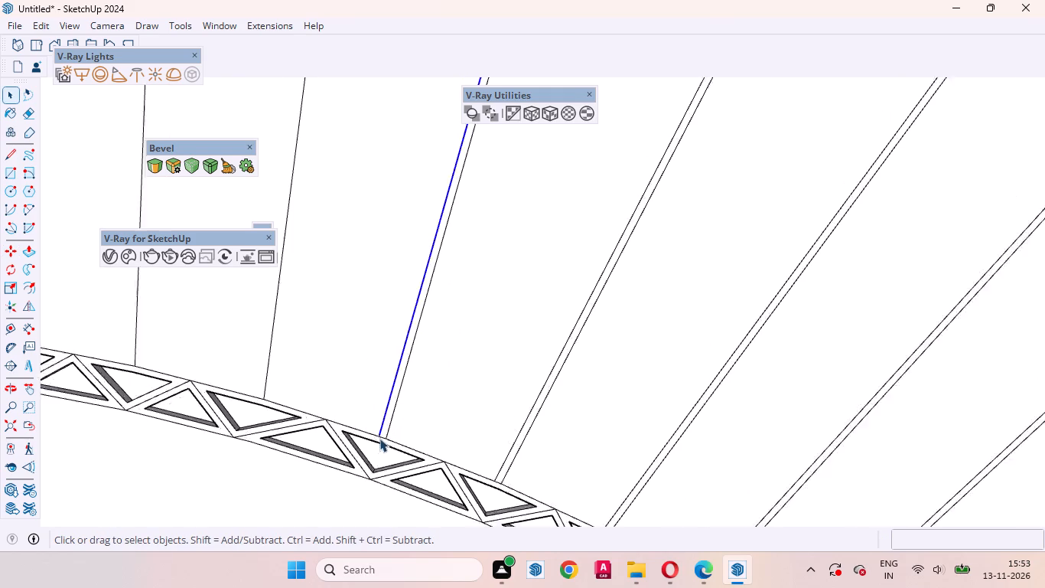
pyautogui.scroll(20, 379, 438)
pyautogui.scroll(5, 379, 438)
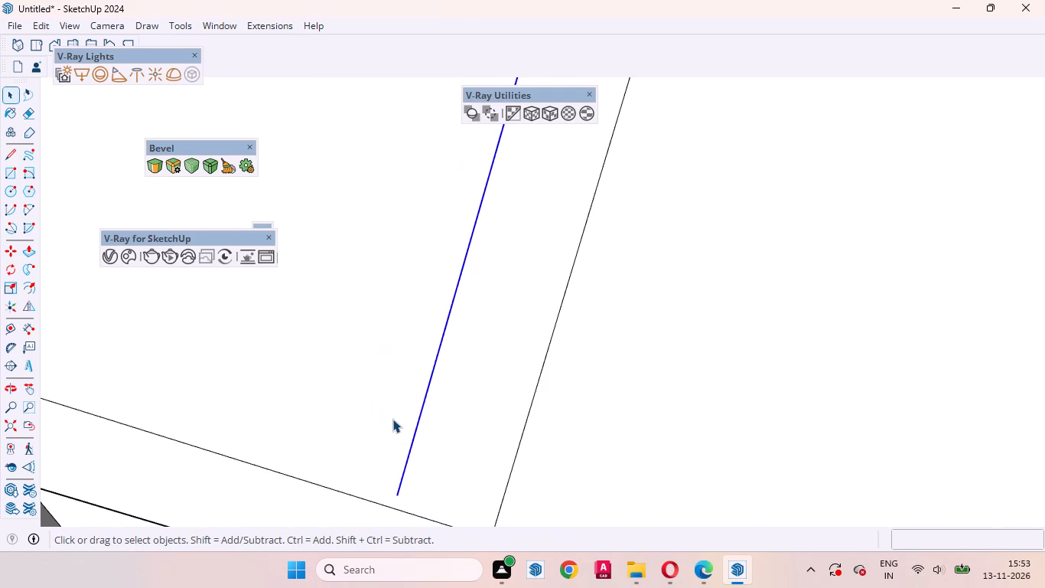
pyautogui.press('l')
pyautogui.click(400, 495)
pyautogui.click(393, 509)
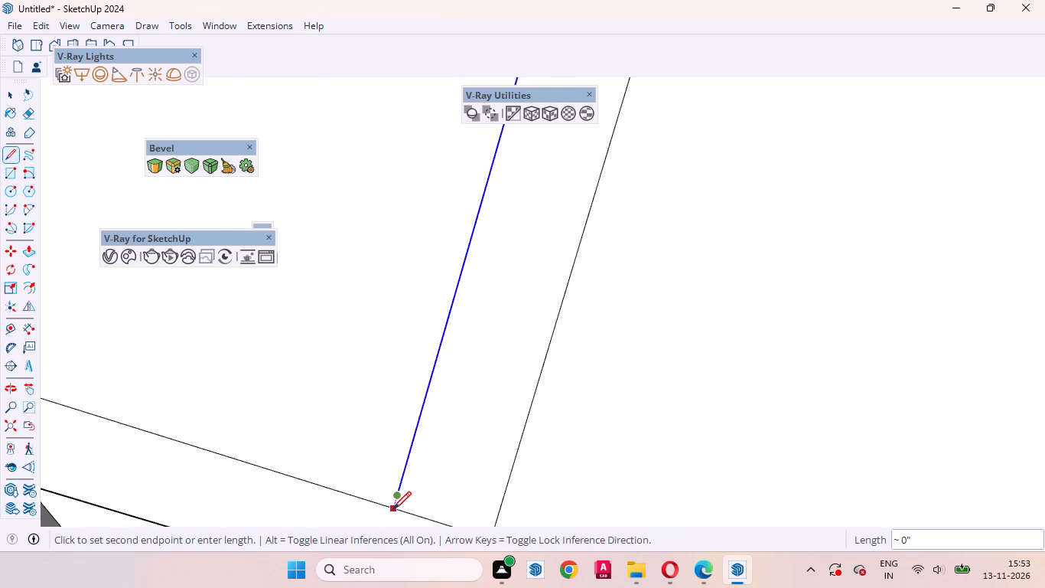
pyautogui.press('space')
pyautogui.click(466, 461)
# Copy the seventh radial line from the corner diagonal along the top edge 3 mm perpendicular to itself, on its corner side.
pyautogui.scroll(-19, 544, 463)
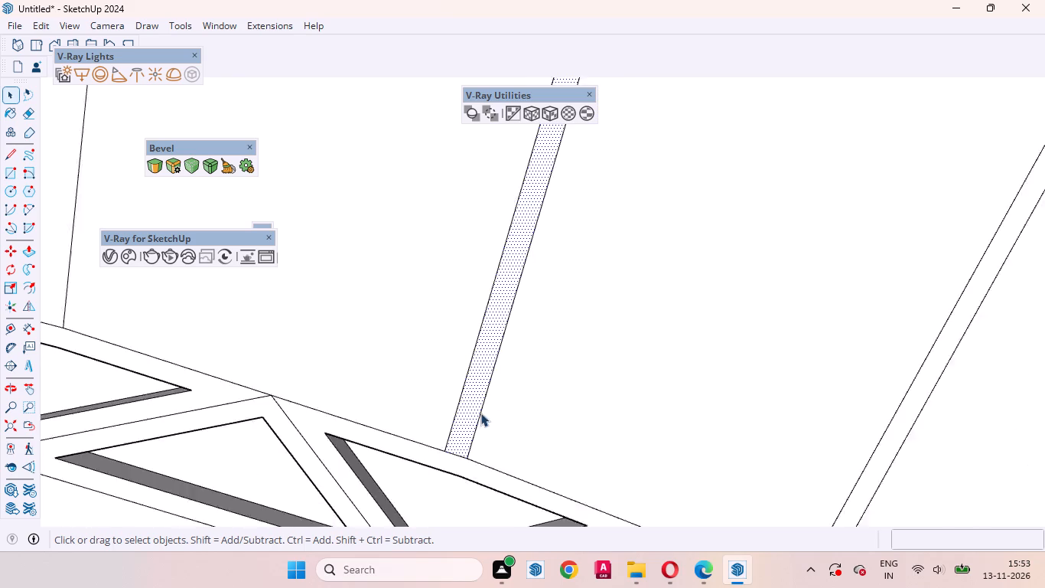
pyautogui.scroll(-20, 480, 413)
pyautogui.scroll(-9, 480, 413)
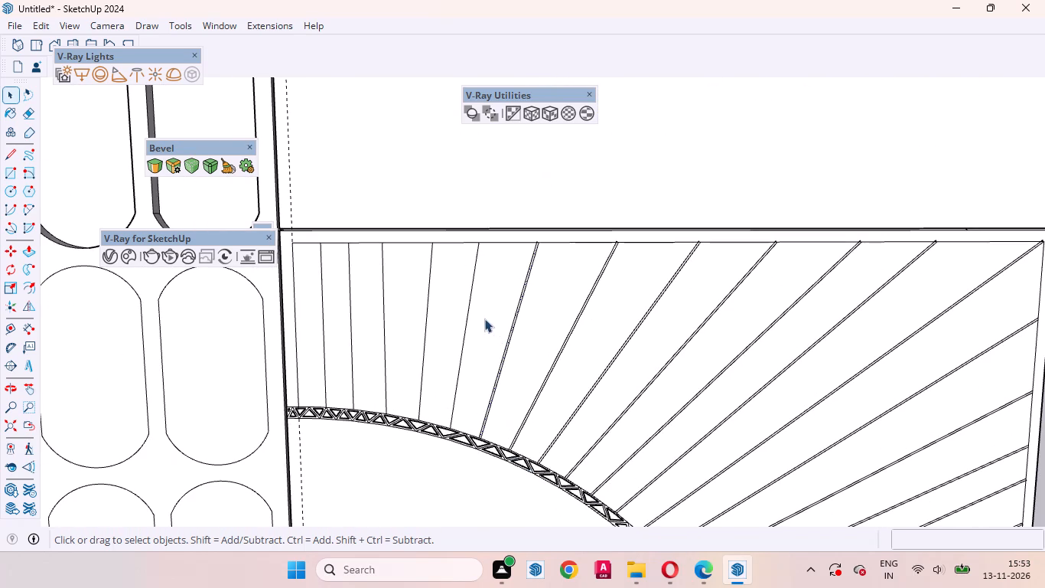
pyautogui.click(469, 299)
pyautogui.scroll(4, 474, 332)
pyautogui.press('m')
pyautogui.scroll(1, 495, 358)
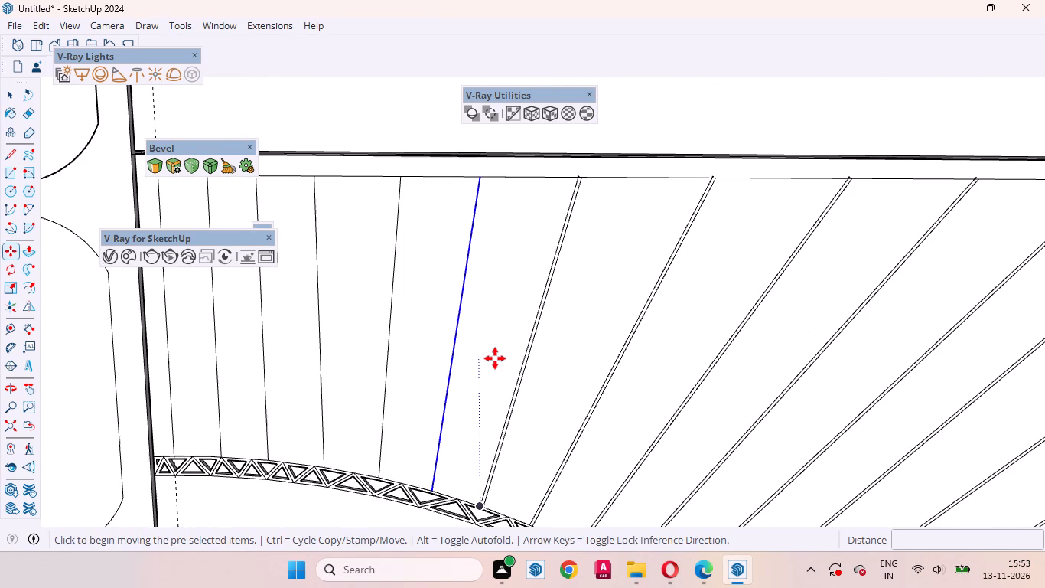
pyautogui.click(495, 358)
pyautogui.scroll(6, 471, 352)
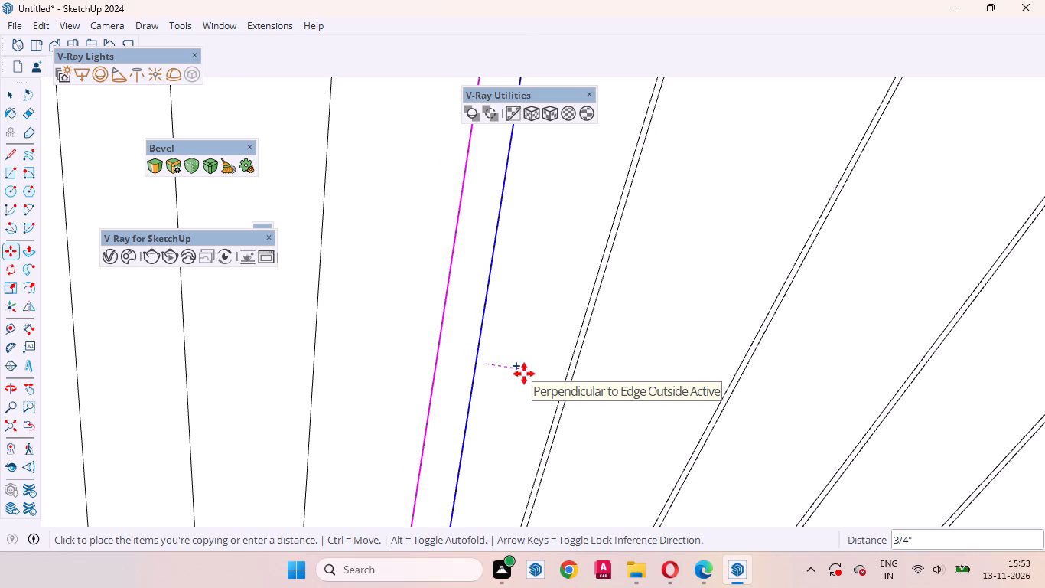
pyautogui.write('3mm')
pyautogui.press('Return')
pyautogui.press('space')
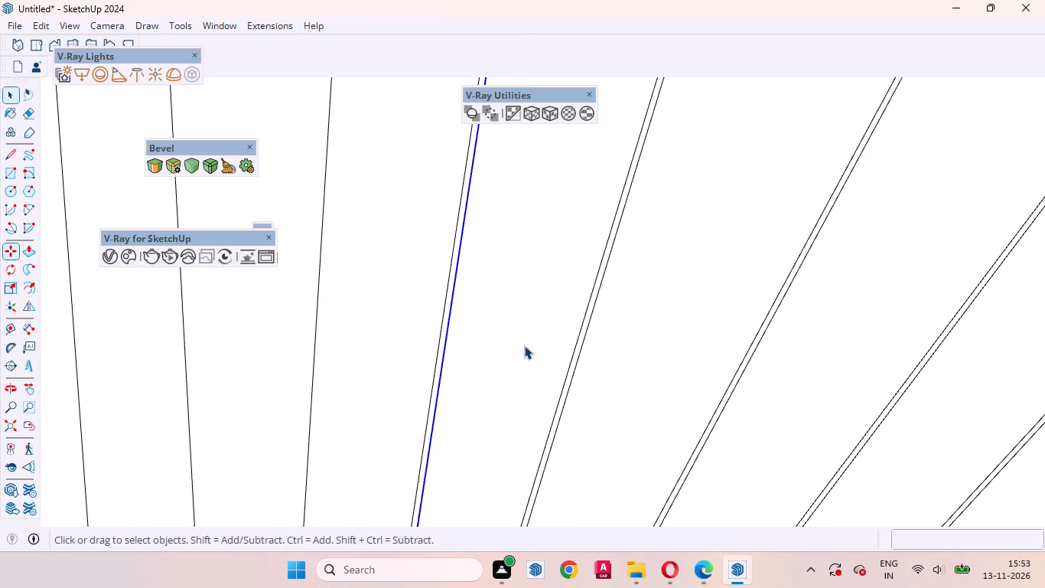
pyautogui.click(526, 326)
# Draw a short line extending the seventh radial line's copy from its inner end to the truss border's outer edge.
pyautogui.scroll(-4, 545, 257)
pyautogui.scroll(12, 461, 511)
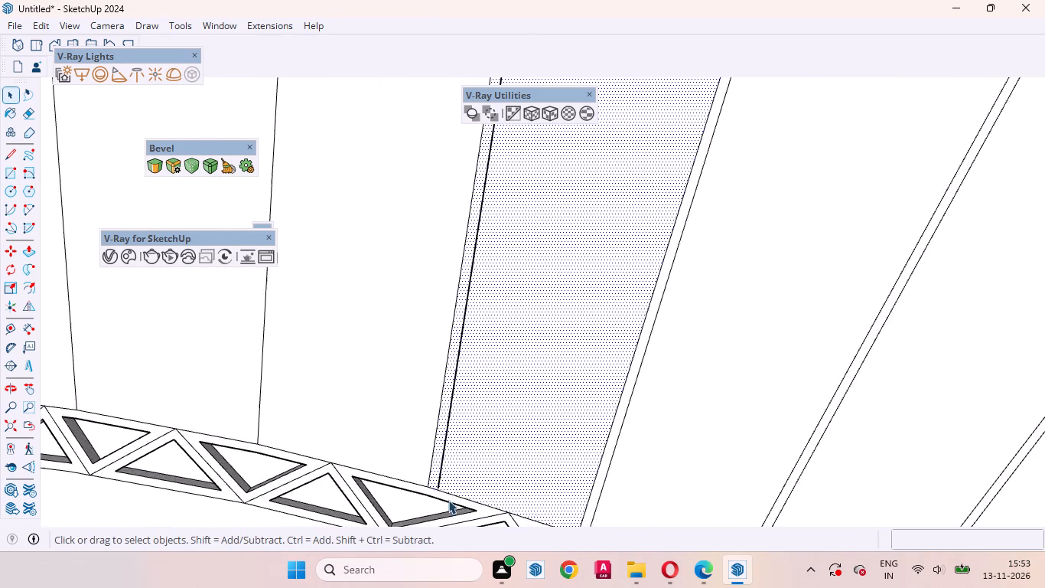
pyautogui.scroll(16, 448, 500)
pyautogui.press('l')
pyautogui.scroll(4, 428, 475)
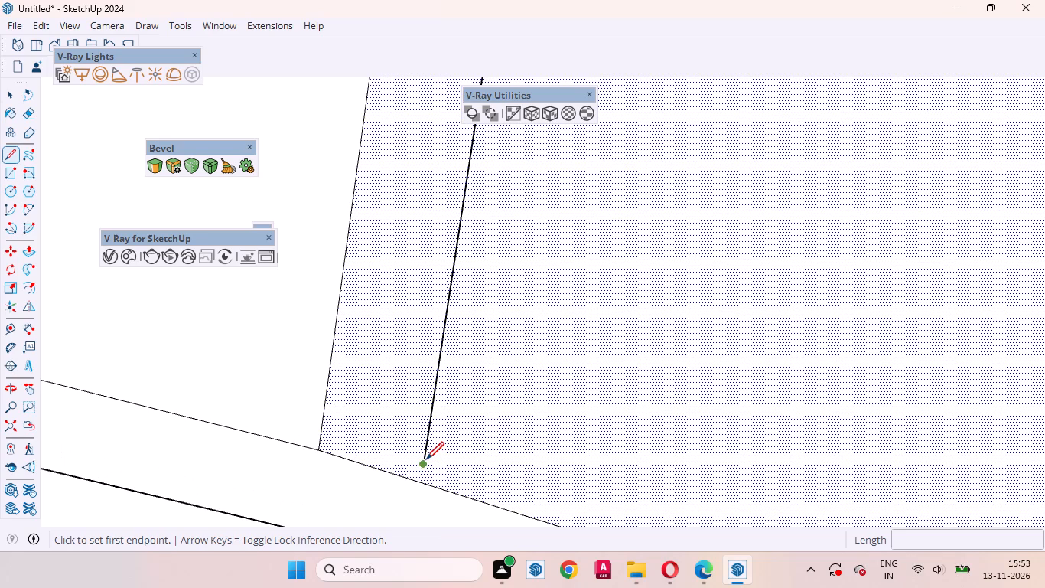
pyautogui.click(426, 459)
pyautogui.click(421, 479)
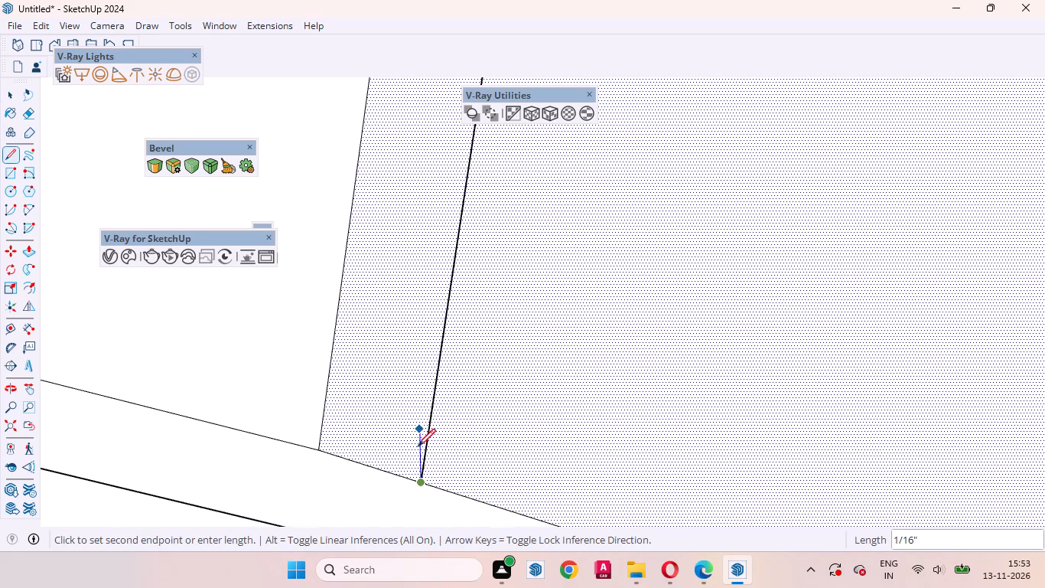
pyautogui.scroll(-5, 389, 497)
pyautogui.press('space')
pyautogui.scroll(-20, 413, 354)
pyautogui.scroll(-3, 413, 354)
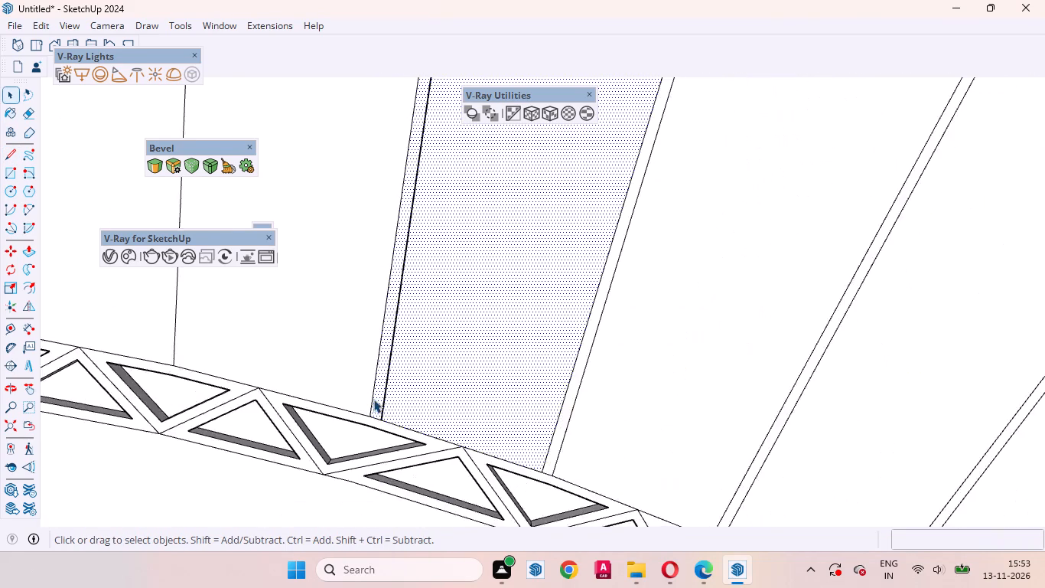
# Draw a short line extending the seventh line's copy from its outer end to the panel's top edge line.
pyautogui.scroll(-20, 373, 399)
pyautogui.scroll(14, 399, 255)
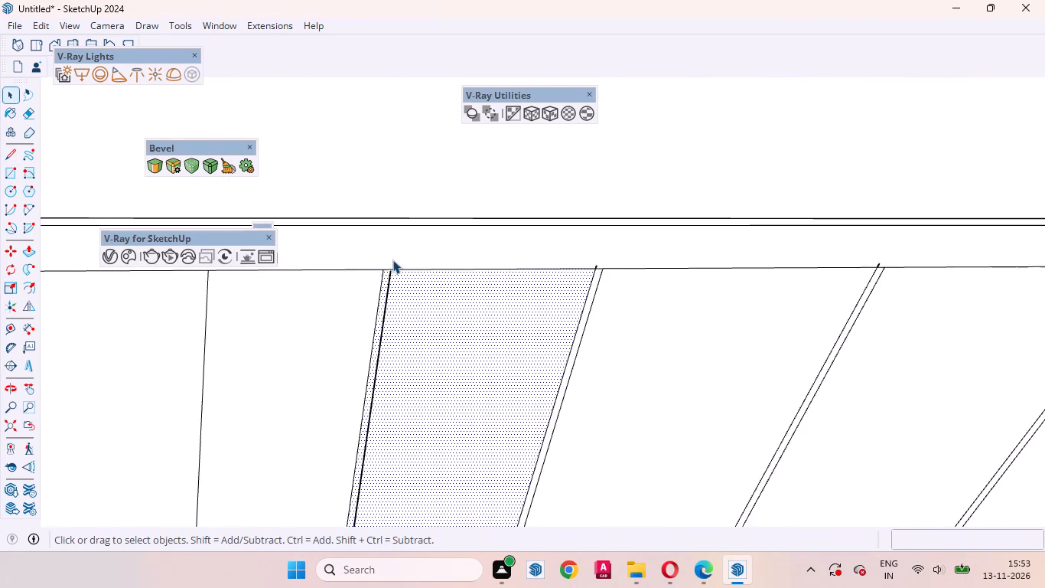
pyautogui.scroll(20, 392, 260)
pyautogui.scroll(9, 392, 260)
pyautogui.press('l')
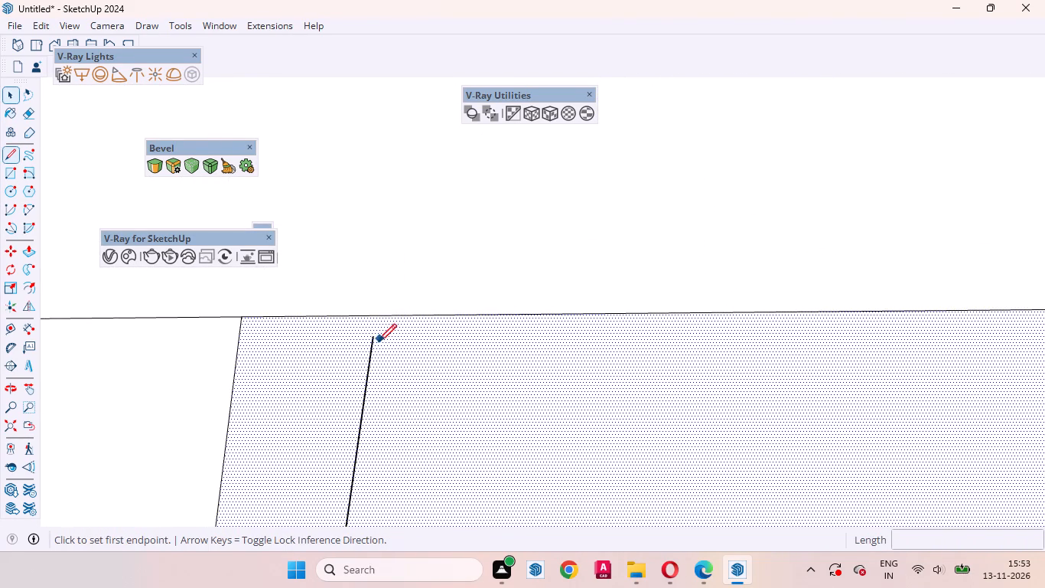
pyautogui.click(377, 340)
pyautogui.click(383, 312)
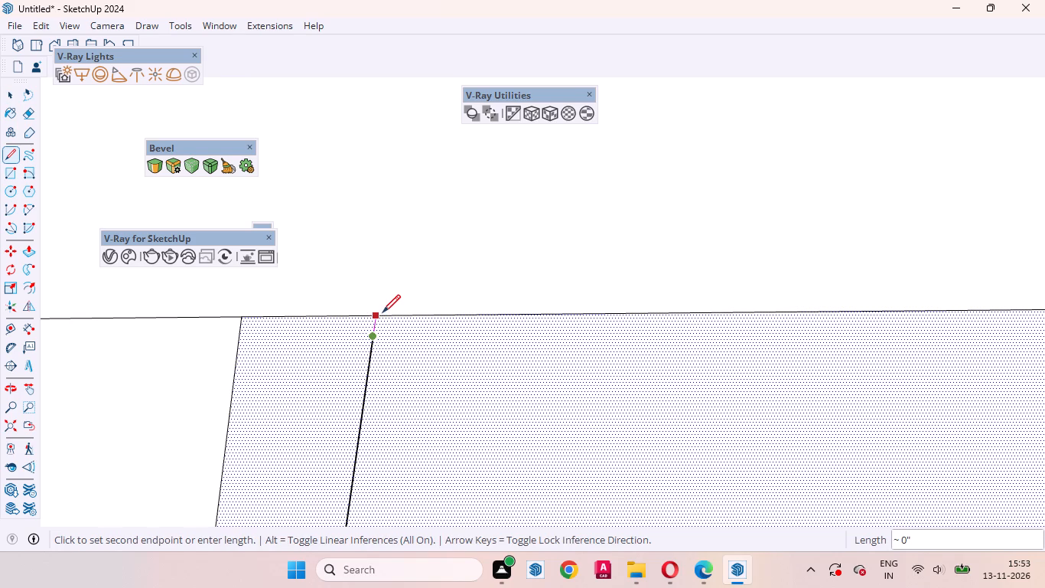
pyautogui.press('space')
pyautogui.scroll(-10, 505, 304)
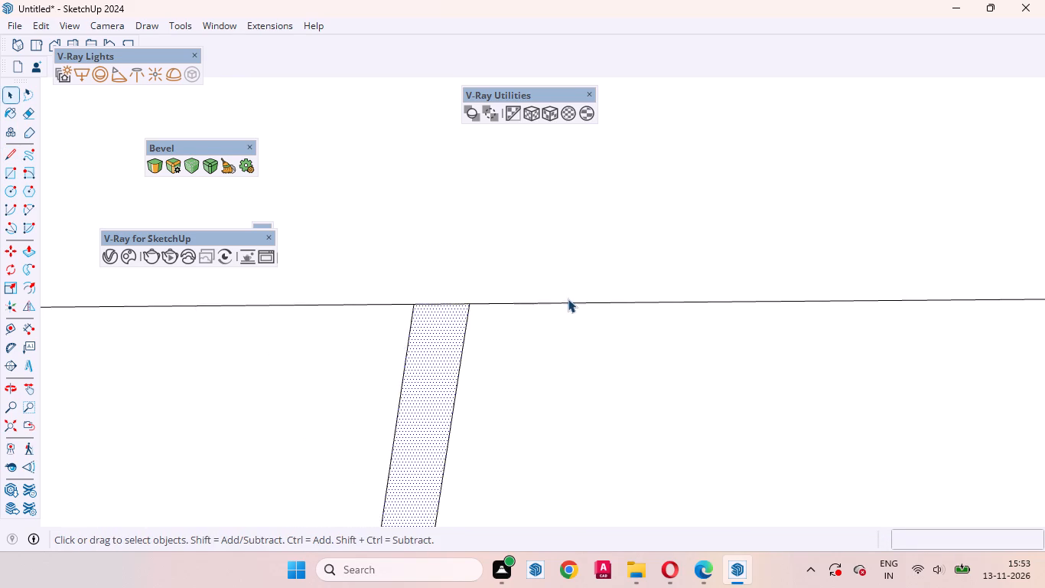
# Copy the eighth radial line from the corner diagonal along the top edge 3 mm to its side away from the corner.
pyautogui.scroll(-14, 568, 299)
pyautogui.scroll(1, 578, 302)
pyautogui.scroll(-20, 580, 302)
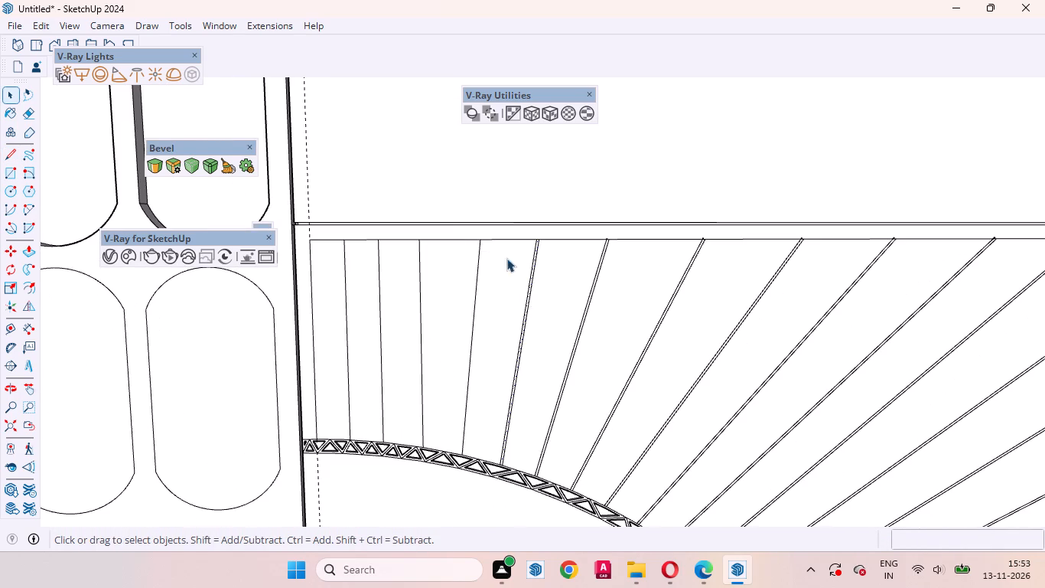
pyautogui.click(474, 321)
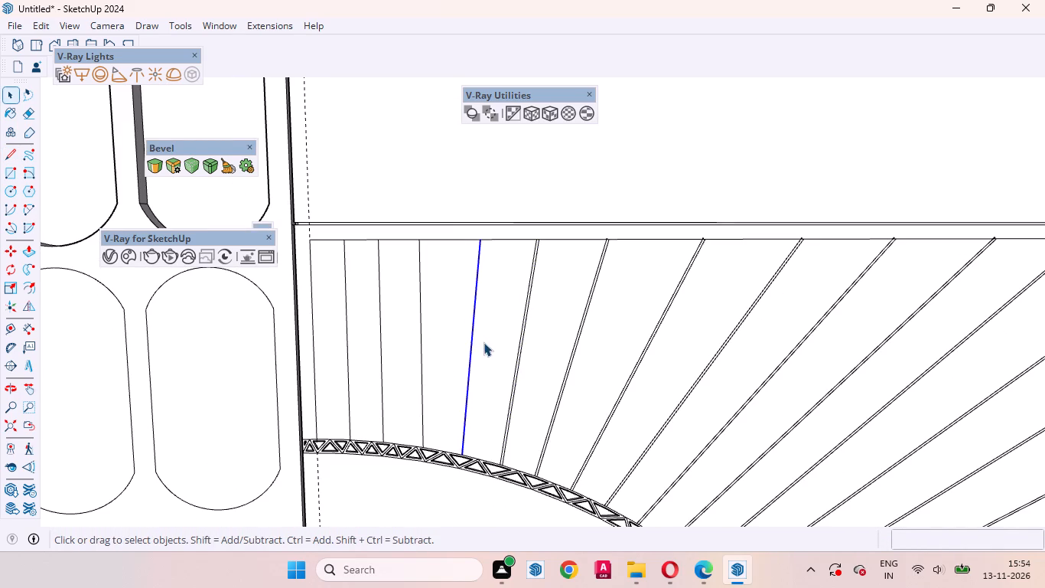
pyautogui.press('m')
pyautogui.scroll(7, 500, 357)
pyautogui.click(494, 366)
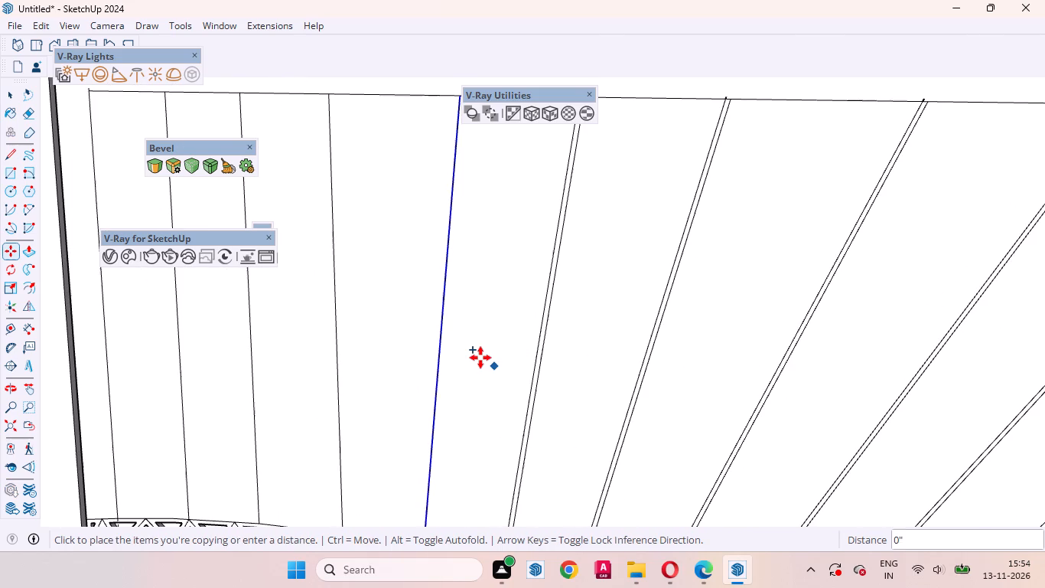
pyautogui.write('3mm')
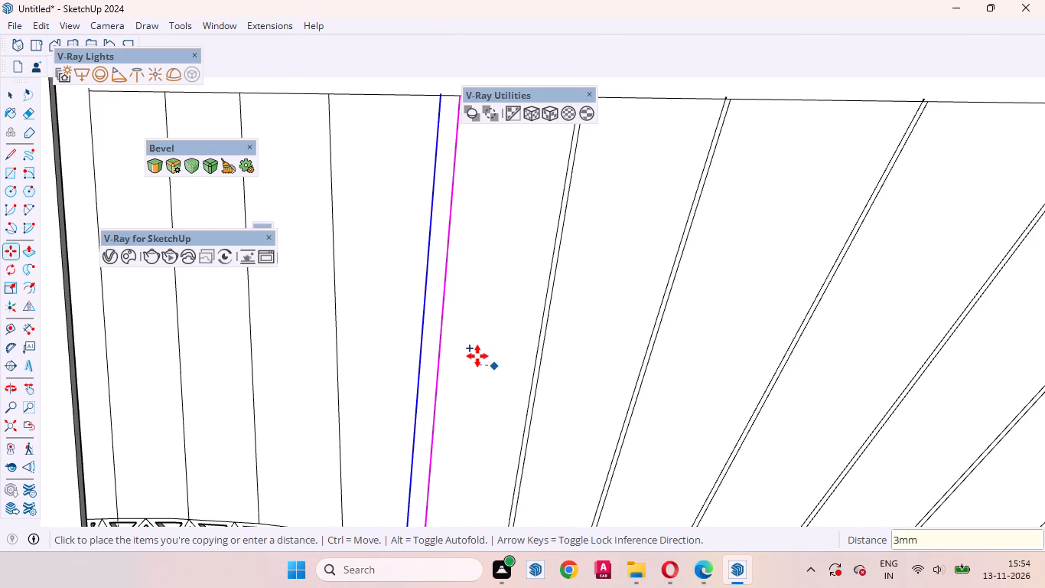
pyautogui.press('Return')
pyautogui.press('space')
pyautogui.click(396, 337)
# Copy the ninth radial line from the corner diagonal along the top edge 3 mm to its side away from the corner.
pyautogui.scroll(-4, 447, 147)
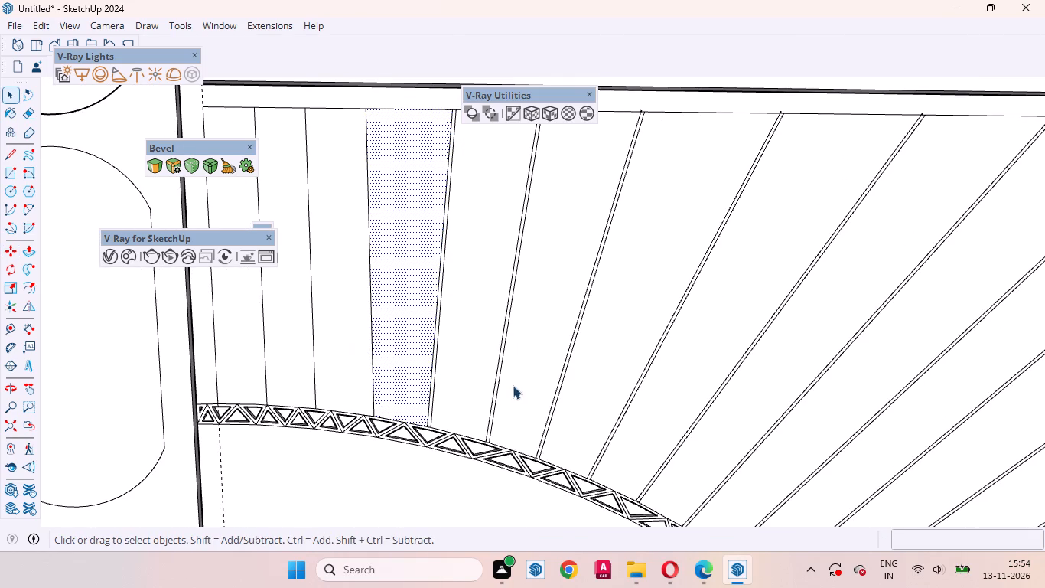
pyautogui.click(371, 273)
pyautogui.press('m')
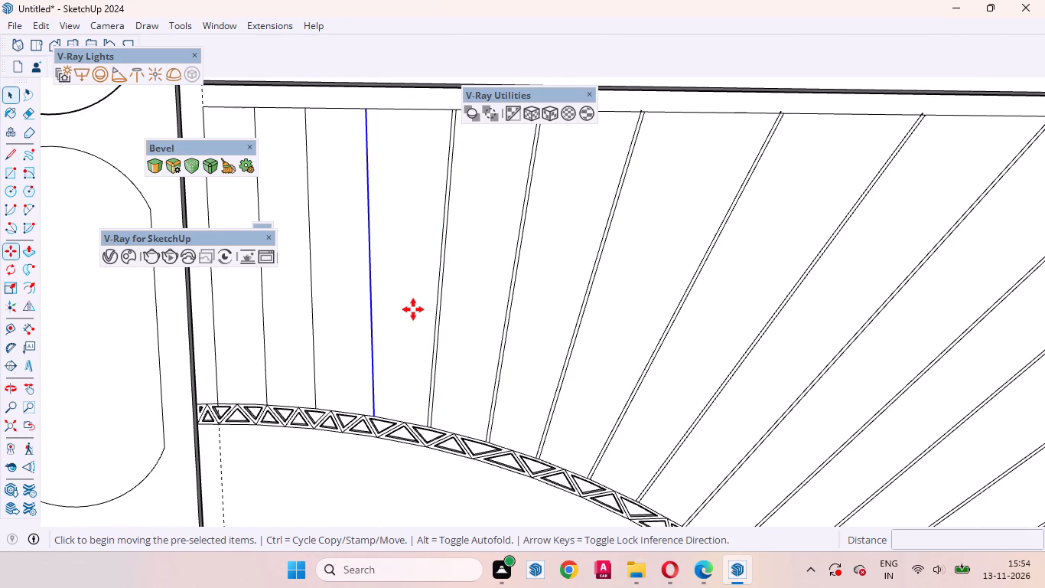
pyautogui.click(414, 309)
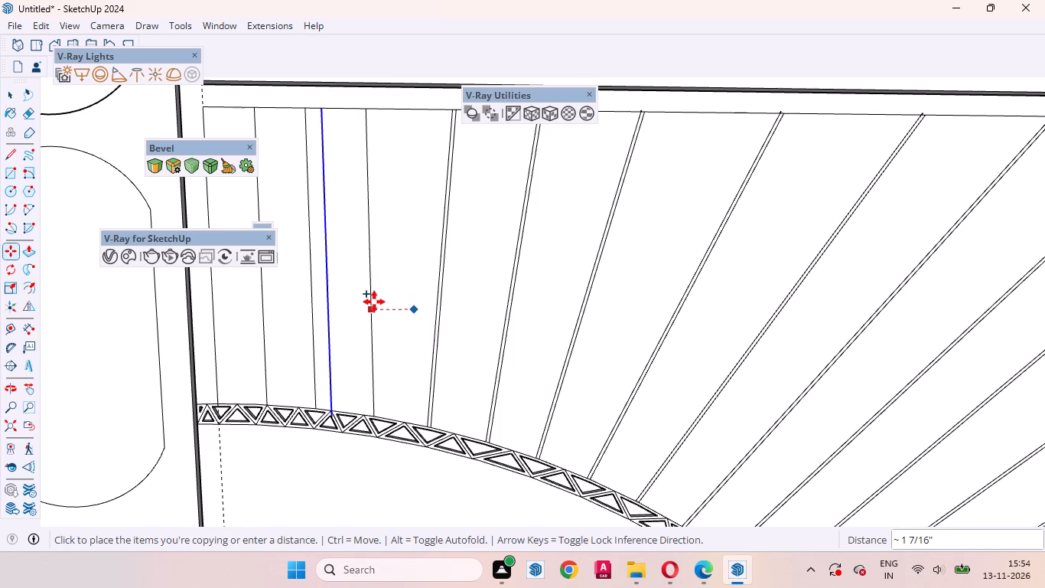
pyautogui.scroll(7, 379, 302)
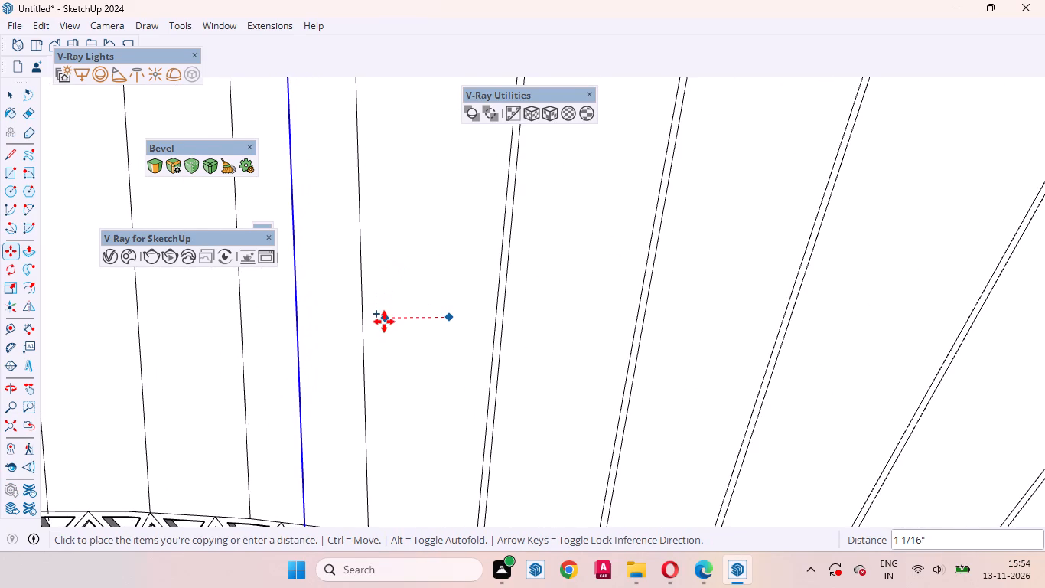
pyautogui.write('3mm')
pyautogui.press('Return')
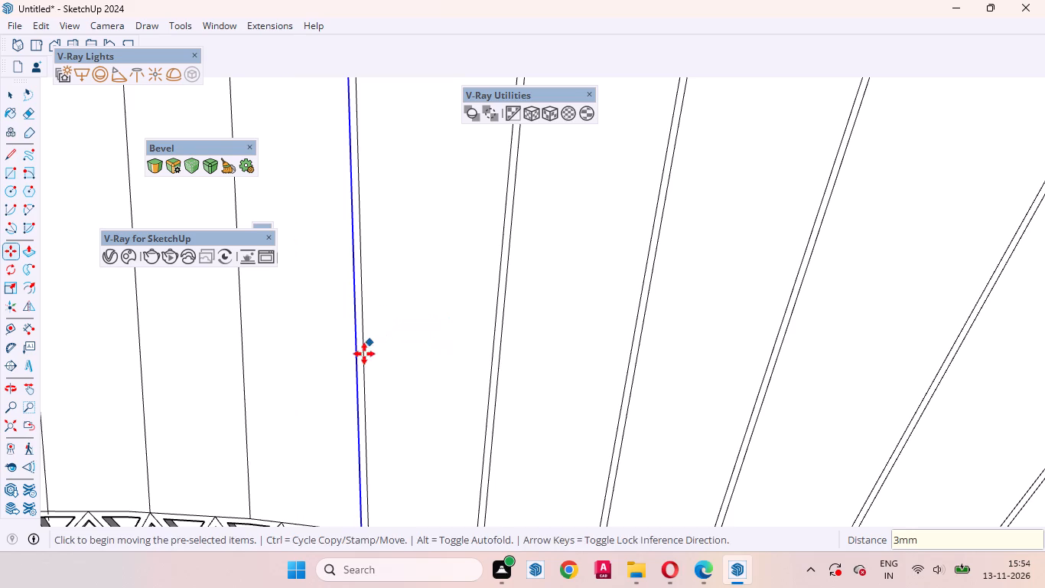
pyautogui.press('space')
pyautogui.click(345, 327)
# Copy the tenth radial line from the corner diagonal along the top edge 3 mm to its side away from the corner.
pyautogui.scroll(-9, 487, 335)
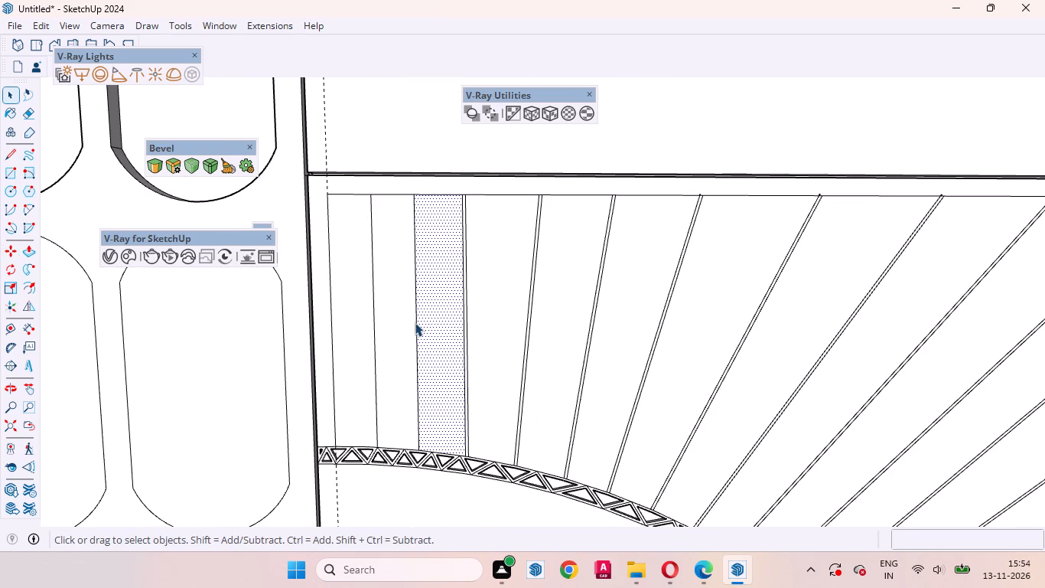
pyautogui.click(415, 322)
pyautogui.press('m')
pyautogui.click(433, 353)
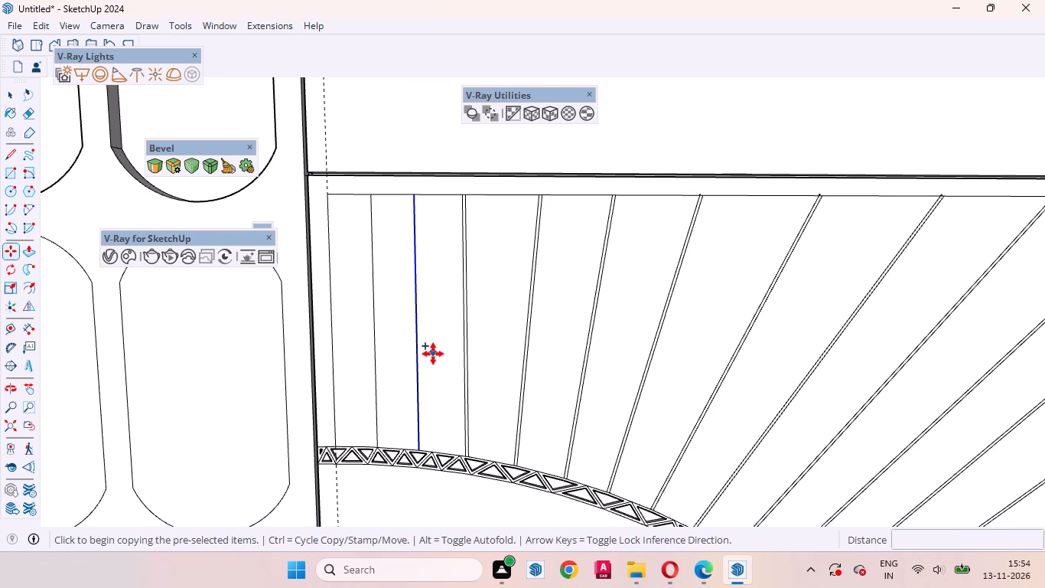
pyautogui.write('3mm')
pyautogui.press('Return')
pyautogui.press('space')
pyautogui.click(401, 331)
# Copy the eleventh radial line, second from the dashed guide line, 3 mm to its side away from the corner.
pyautogui.scroll(-5, 588, 406)
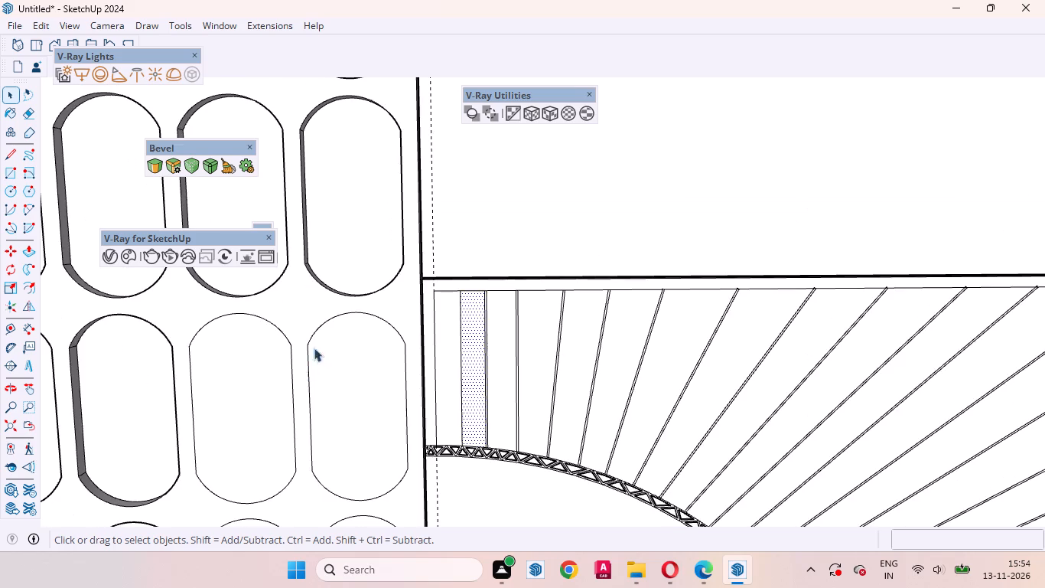
pyautogui.scroll(4, 412, 332)
pyautogui.click(486, 344)
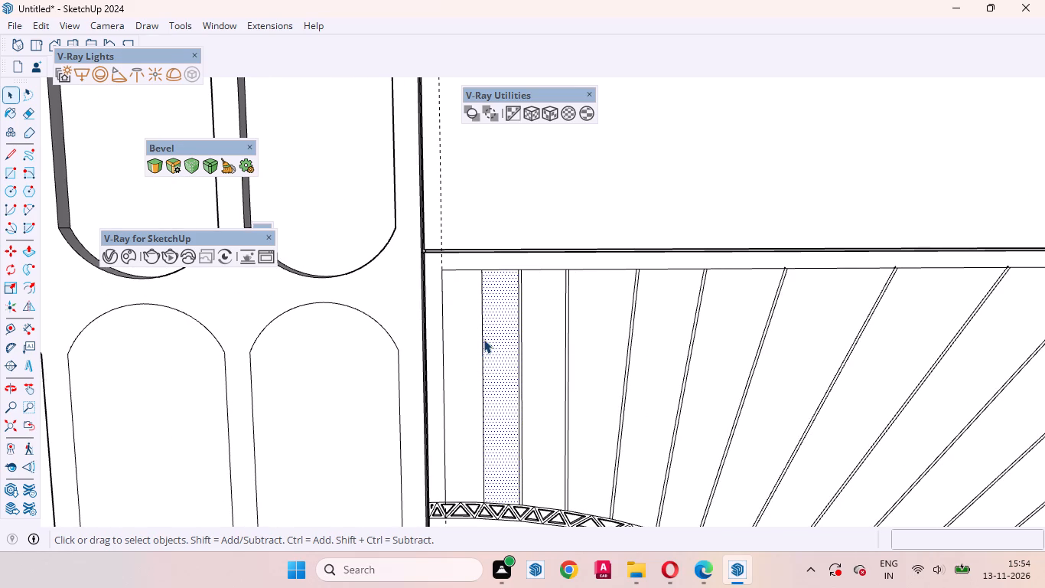
pyautogui.click(483, 339)
pyautogui.scroll(-1, 464, 424)
pyautogui.scroll(1, 464, 424)
pyautogui.scroll(-12, 464, 424)
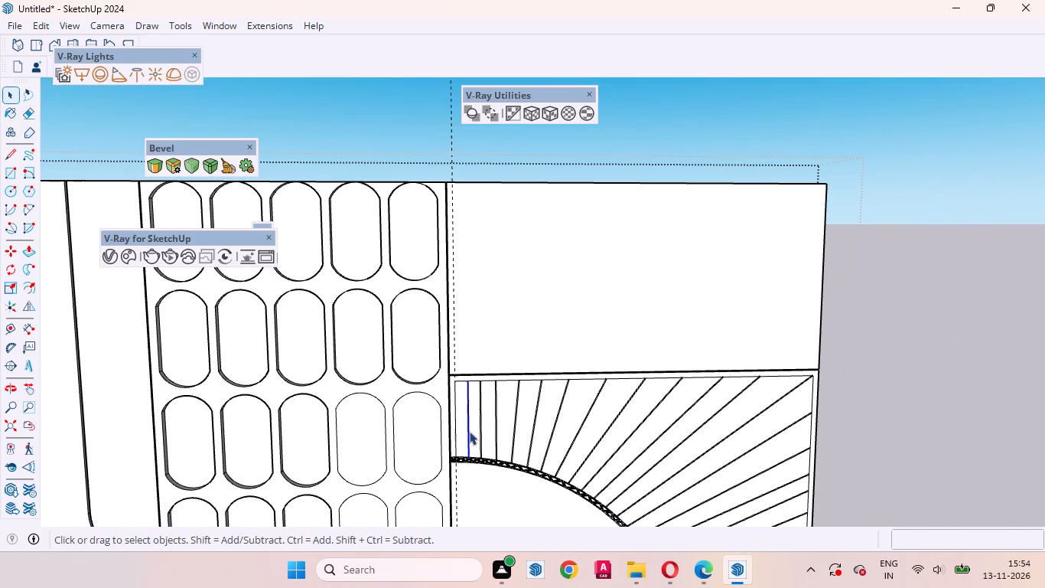
pyautogui.scroll(8, 476, 420)
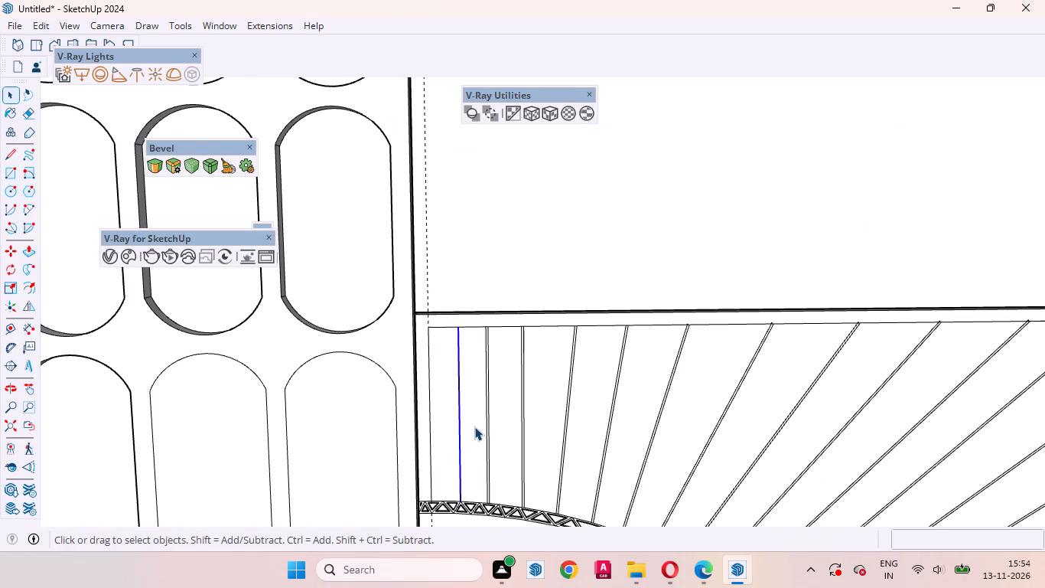
pyautogui.press('m')
pyautogui.scroll(5, 474, 426)
pyautogui.click(478, 423)
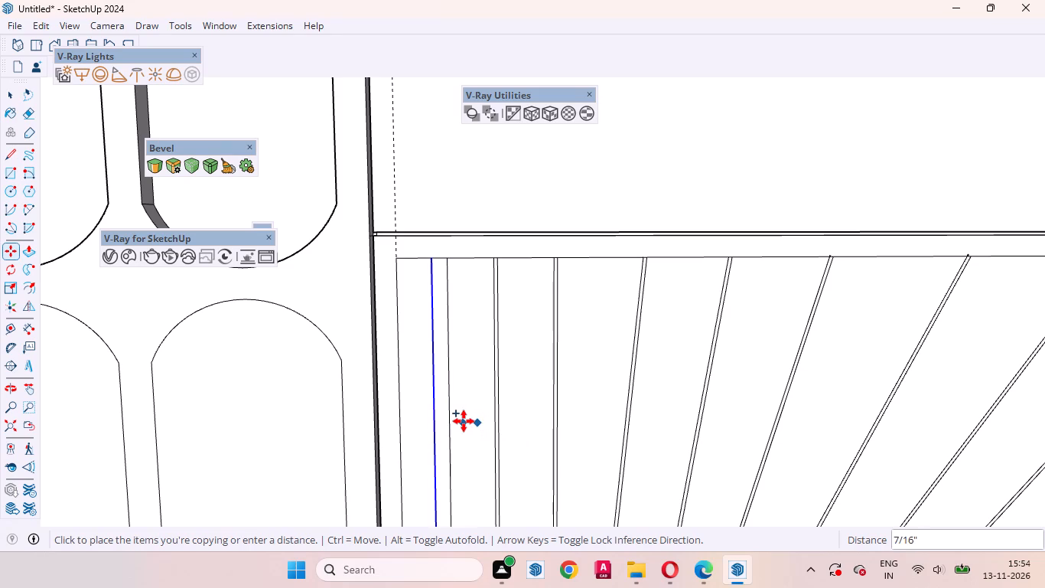
pyautogui.write('3mm')
pyautogui.press('Return')
pyautogui.press('space')
pyautogui.click(435, 395)
# Draw a line about 11/16" long from the top end of the line beside the dashed guide to the panel's vertical side edge.
pyautogui.scroll(-14, 429, 316)
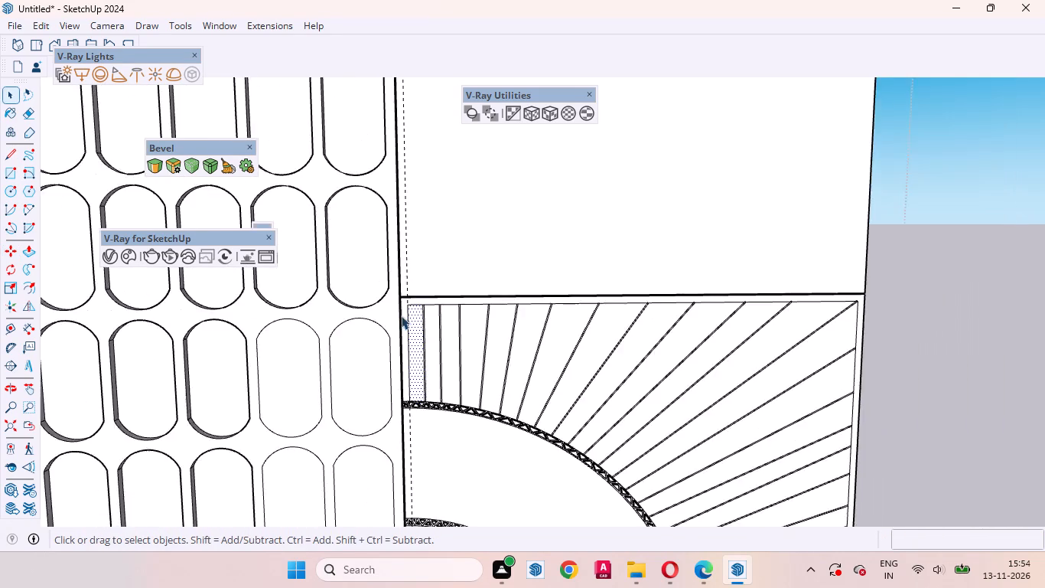
pyautogui.scroll(-4, 401, 315)
pyautogui.scroll(16, 358, 310)
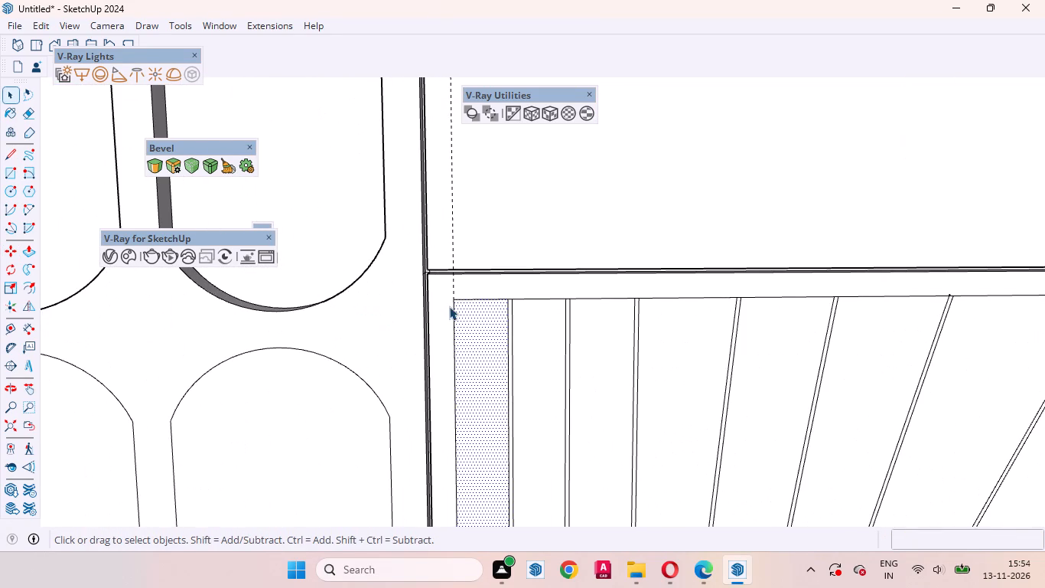
pyautogui.press('l')
pyautogui.scroll(4, 449, 303)
pyautogui.click(455, 296)
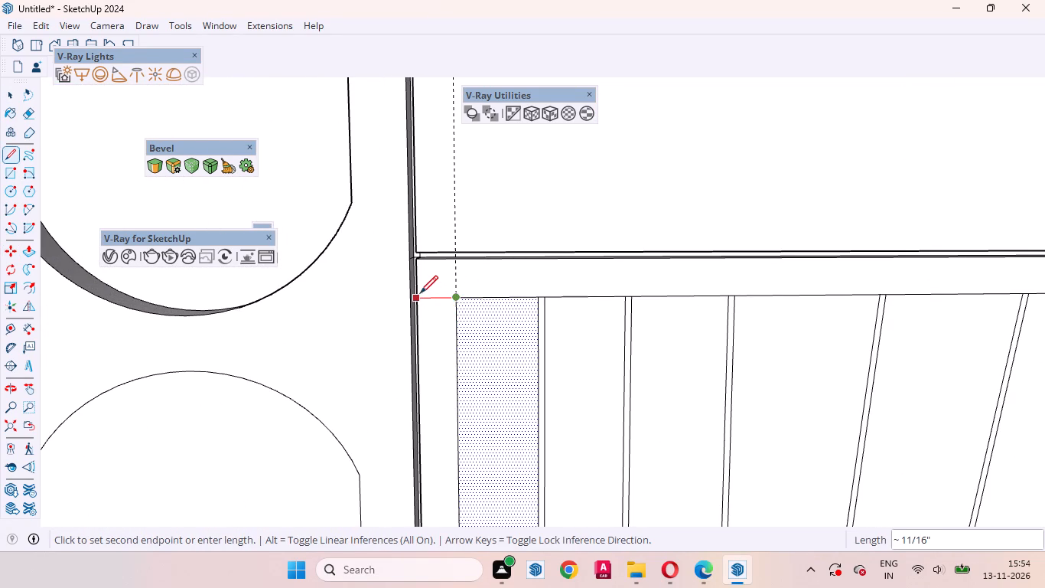
pyautogui.click(418, 293)
pyautogui.press('space')
pyautogui.click(422, 339)
# Copy the twelfth radial line, the last one at the dashed guide, 3 mm to its corner side.
pyautogui.scroll(-2, 441, 325)
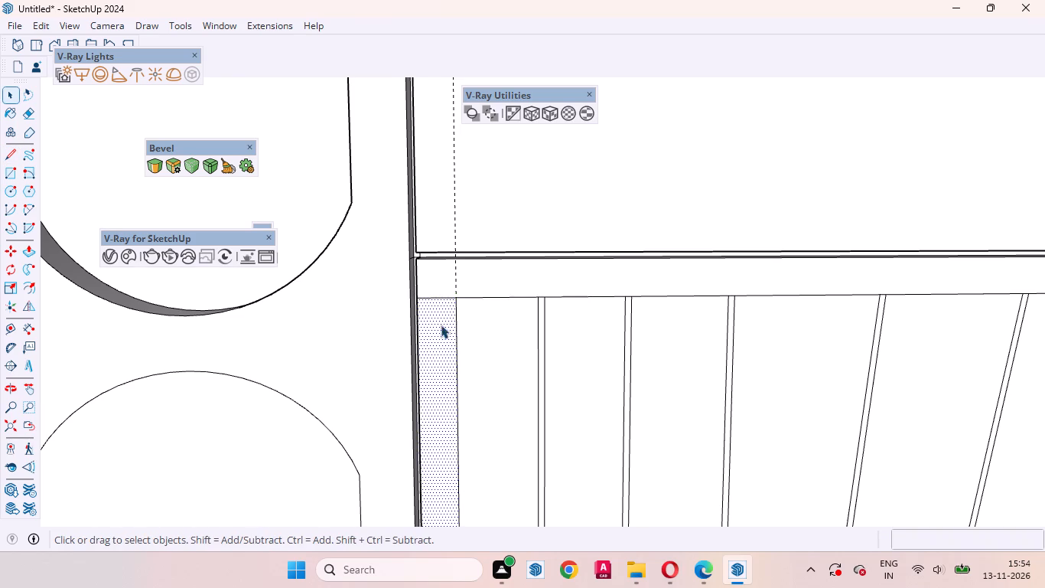
pyautogui.scroll(-1, 441, 325)
pyautogui.click(452, 328)
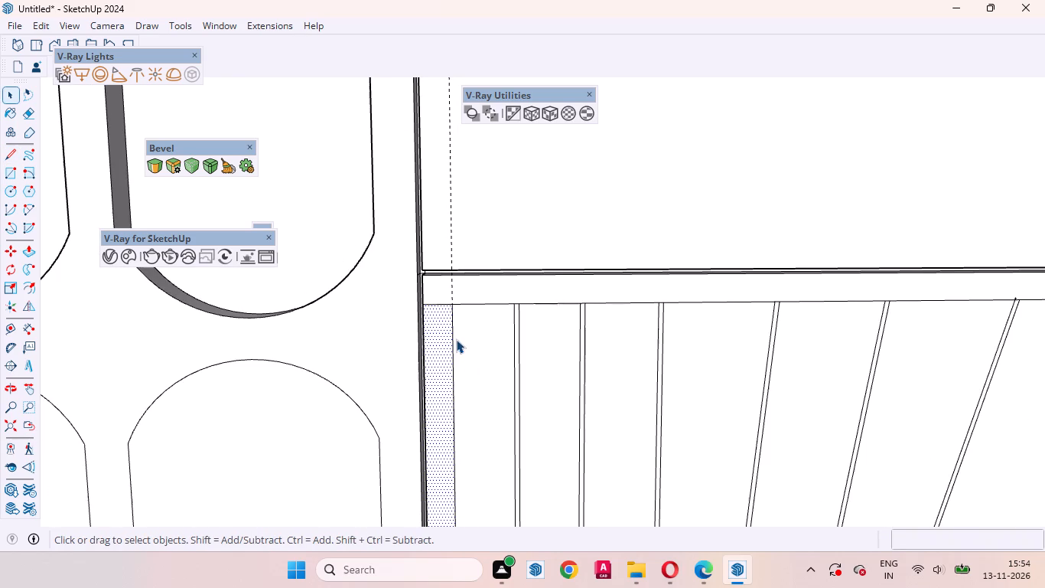
pyautogui.click(454, 330)
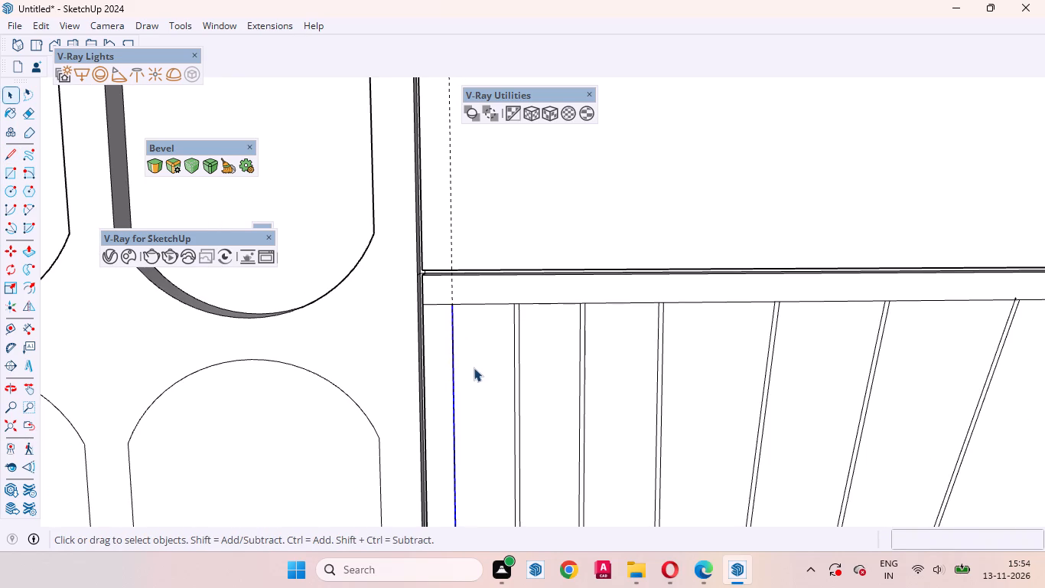
pyautogui.press('m')
pyautogui.click(477, 386)
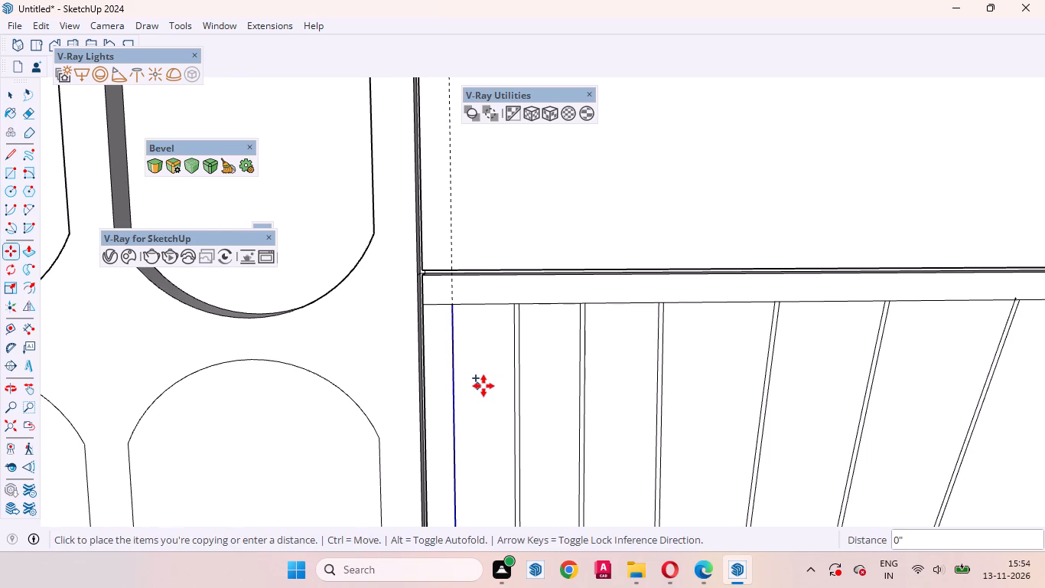
pyautogui.write('3mm')
pyautogui.press('Return')
pyautogui.press('space')
pyautogui.click(486, 376)
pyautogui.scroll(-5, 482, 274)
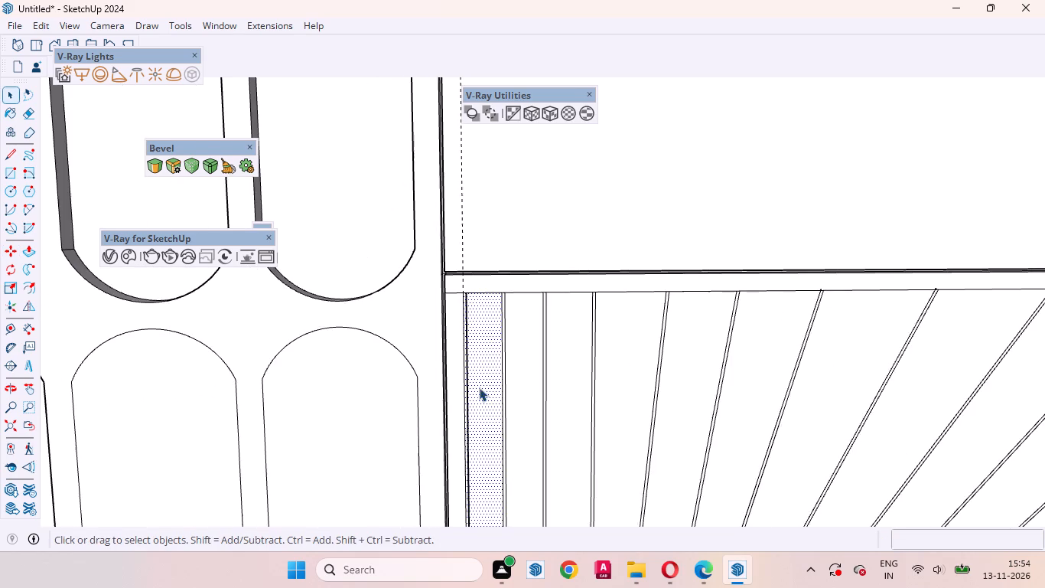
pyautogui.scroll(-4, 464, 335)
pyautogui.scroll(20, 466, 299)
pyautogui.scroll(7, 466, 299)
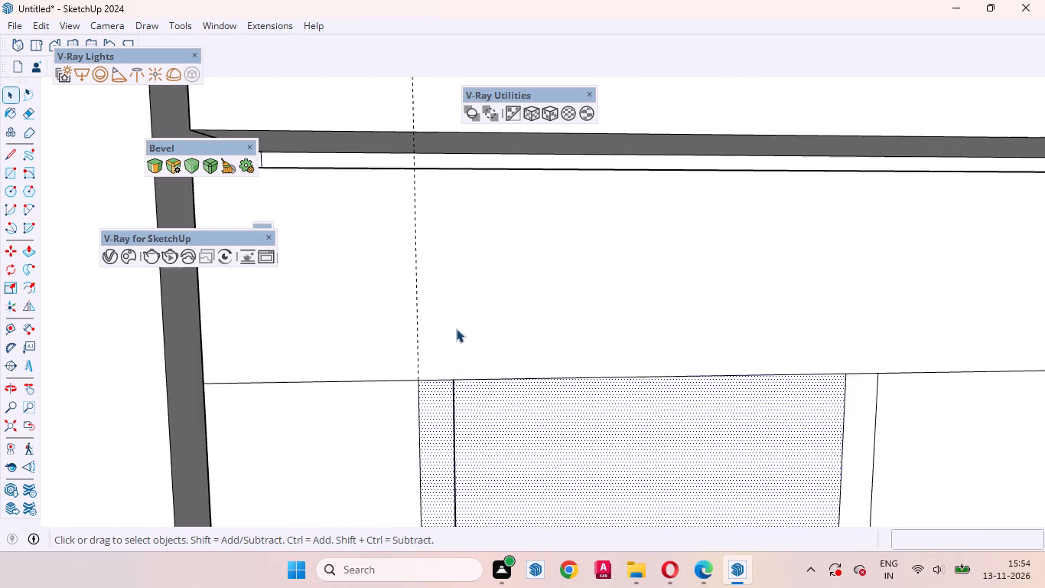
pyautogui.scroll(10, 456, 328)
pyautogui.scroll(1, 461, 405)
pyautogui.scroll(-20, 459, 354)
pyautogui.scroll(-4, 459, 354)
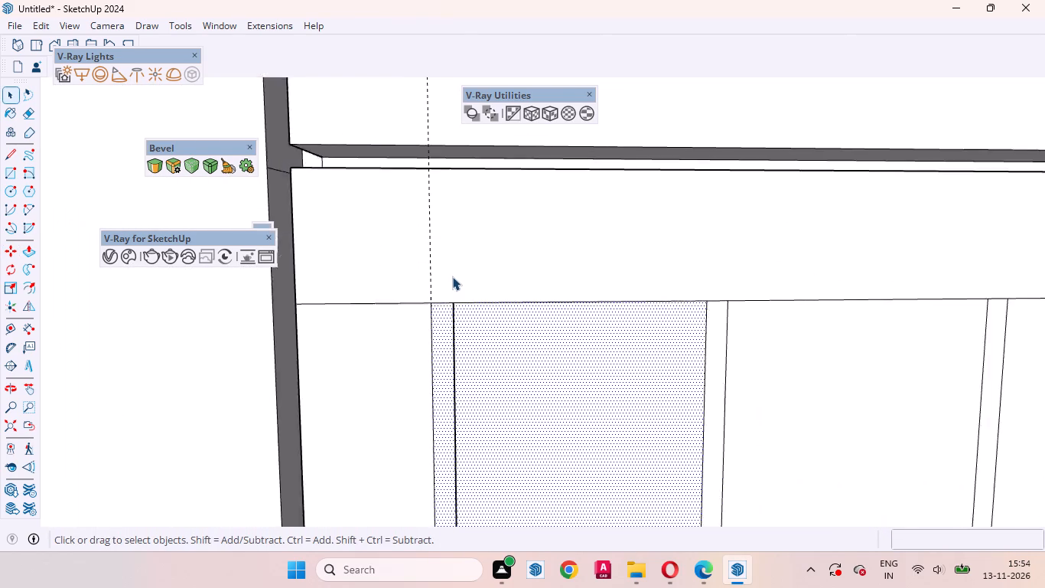
# Draw a short line closing the gap between the lower end of the copied twelfth radial line and the arched truss border.
pyautogui.scroll(-20, 452, 276)
pyautogui.scroll(-5, 452, 276)
pyautogui.scroll(9, 454, 354)
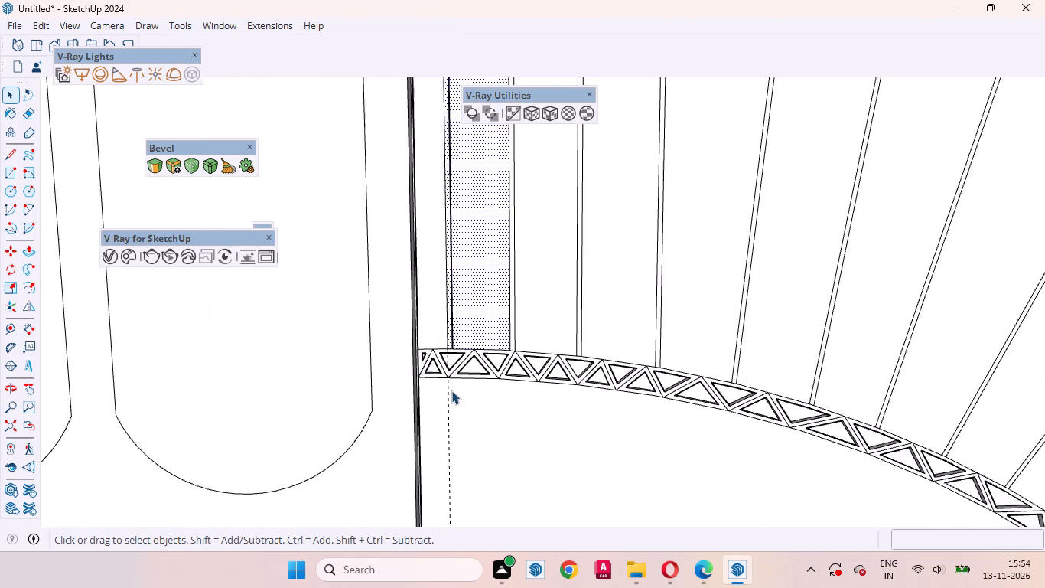
pyautogui.scroll(20, 451, 390)
pyautogui.scroll(17, 451, 390)
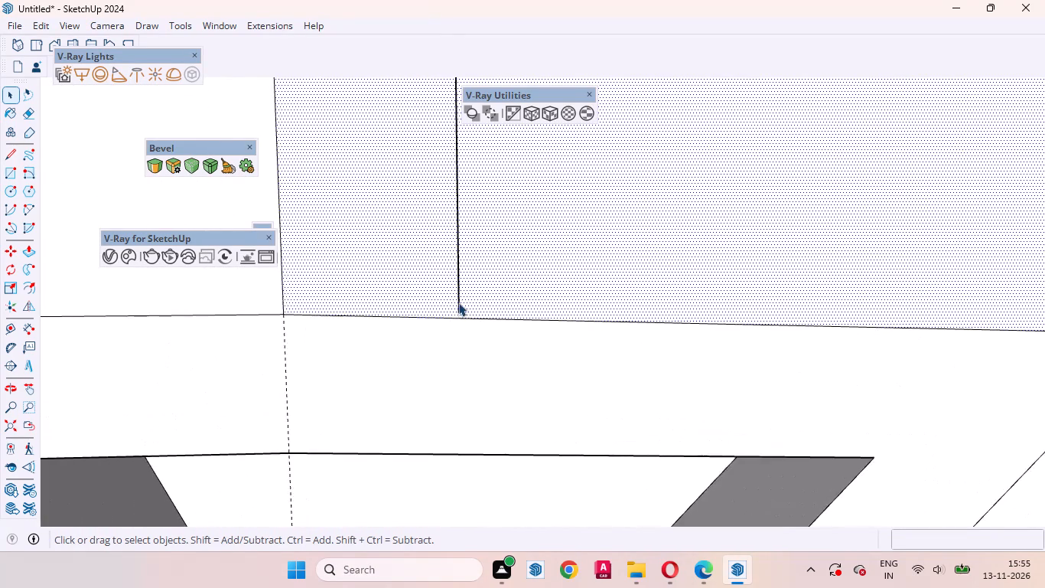
pyautogui.scroll(15, 458, 302)
pyautogui.press('l')
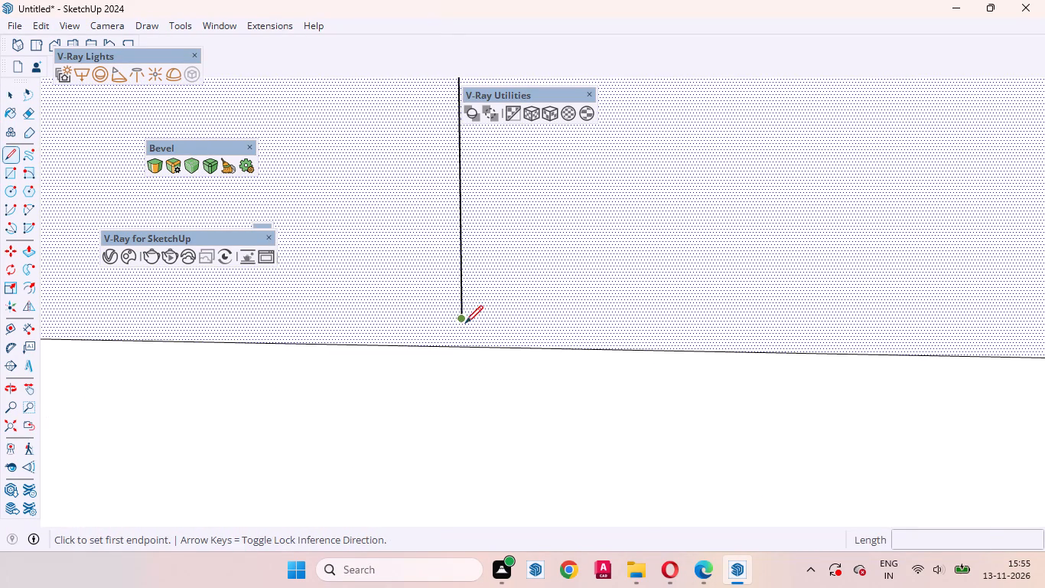
pyautogui.click(464, 318)
pyautogui.click(462, 345)
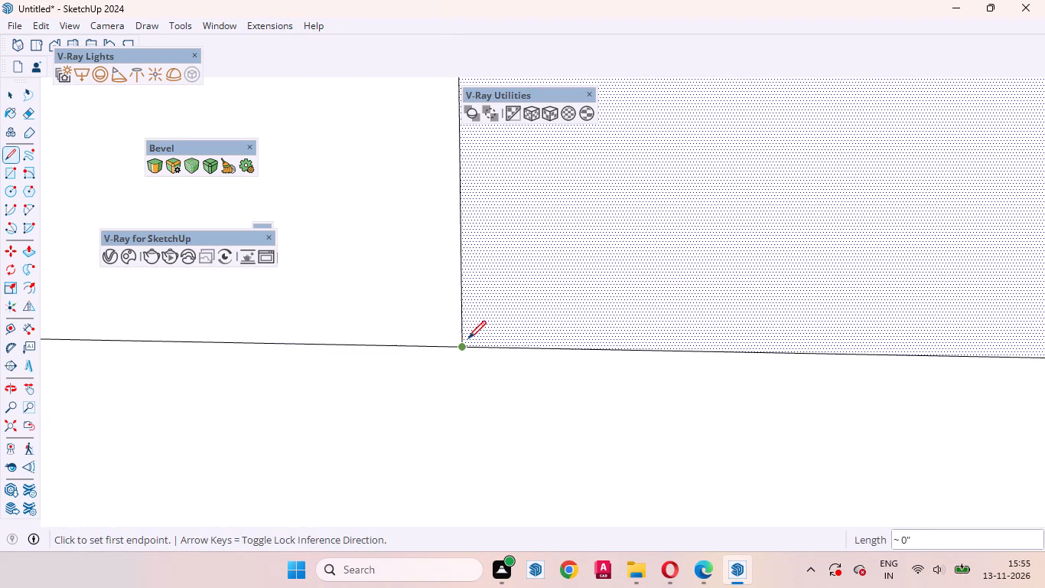
pyautogui.press('space')
pyautogui.click(415, 311)
pyautogui.scroll(-18, 434, 350)
pyautogui.scroll(1, 440, 397)
pyautogui.scroll(-20, 440, 397)
pyautogui.scroll(-13, 440, 397)
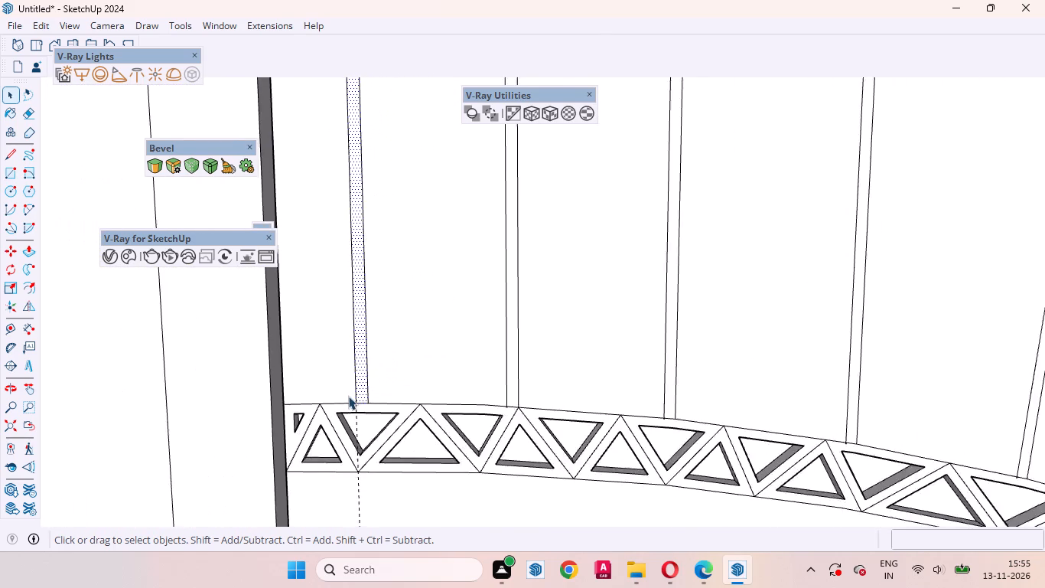
# Copy the second radial line below the horizontal dashed guide 3 mm downward, away from the guide.
pyautogui.scroll(-20, 348, 396)
pyautogui.scroll(-7, 348, 396)
pyautogui.scroll(-16, 410, 320)
pyautogui.scroll(4, 484, 452)
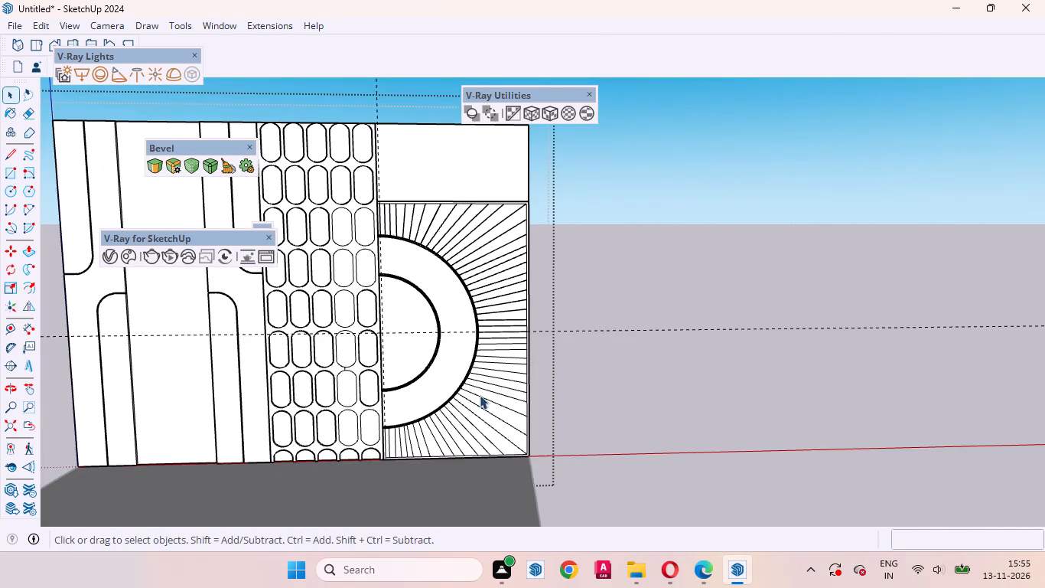
pyautogui.scroll(16, 503, 335)
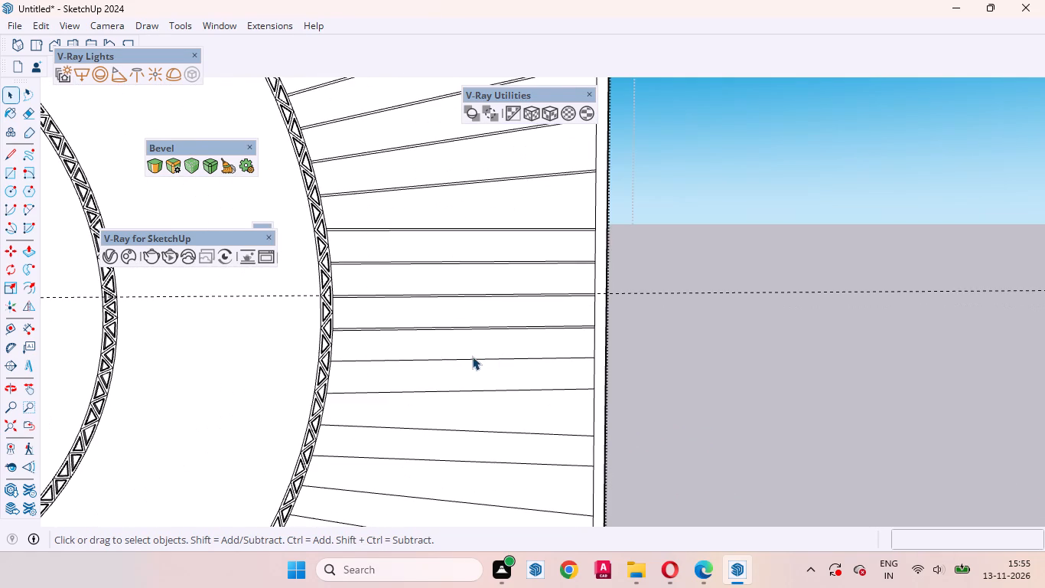
pyautogui.click(472, 356)
pyautogui.click(474, 358)
pyautogui.click(474, 358)
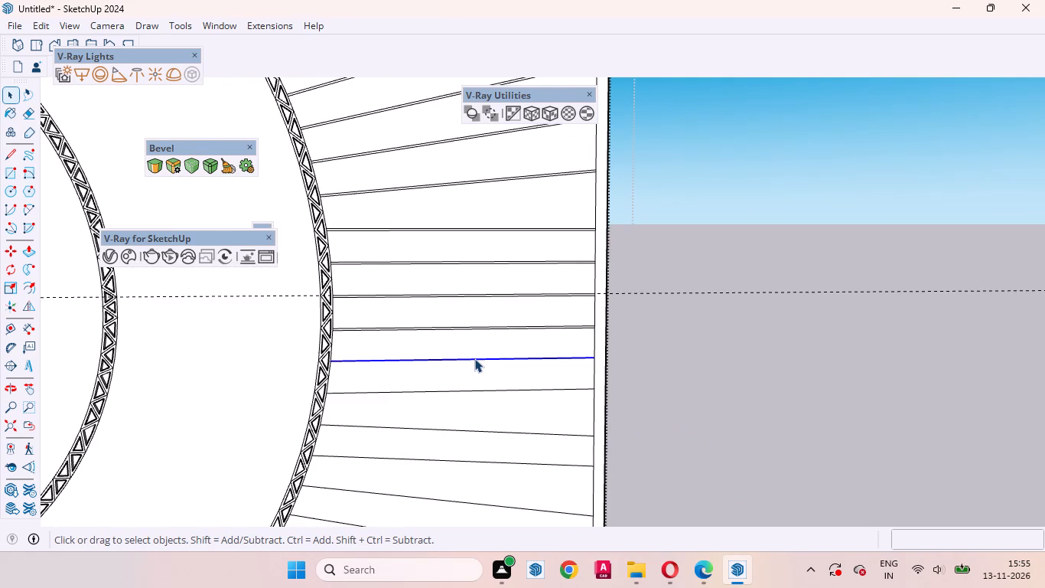
pyautogui.press('m')
pyautogui.scroll(11, 472, 372)
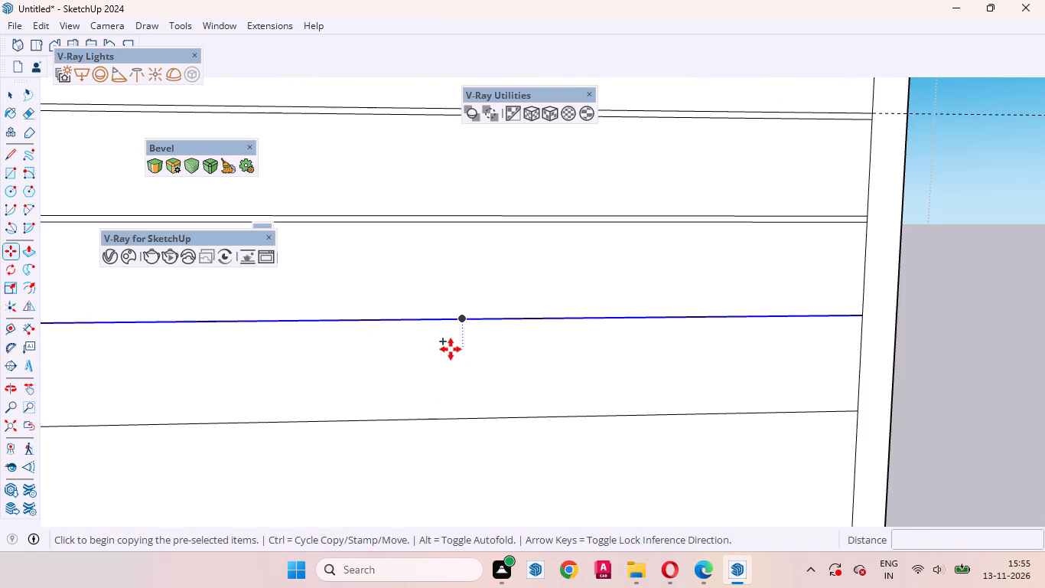
pyautogui.click(451, 349)
pyautogui.scroll(-6, 464, 380)
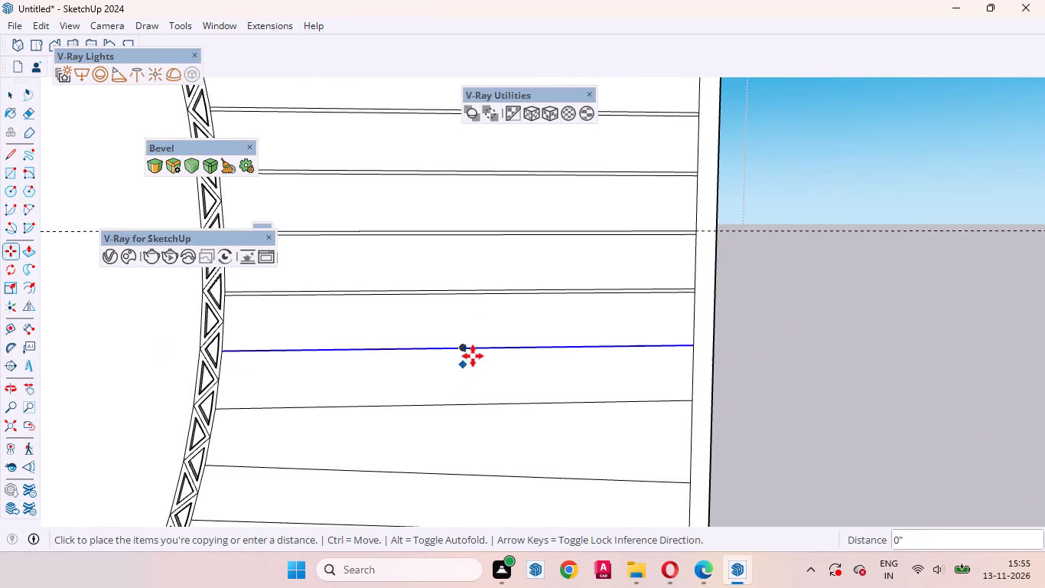
pyautogui.scroll(8, 477, 336)
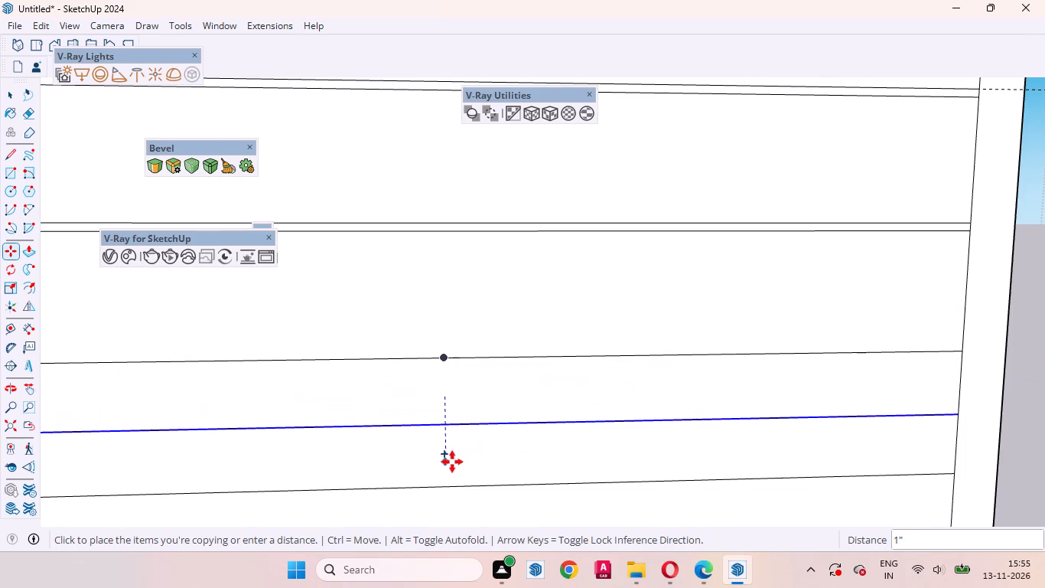
pyautogui.write('3mm')
pyautogui.press('Return')
pyautogui.press('space')
pyautogui.click(647, 445)
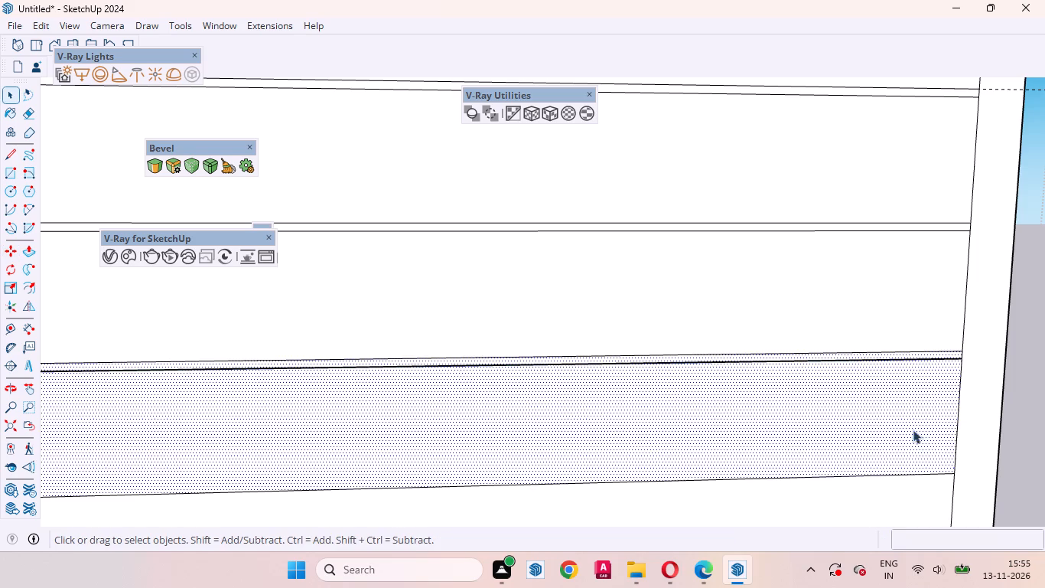
# Draw a short line joining the inner end of the second radial line's copy to the truss border.
pyautogui.scroll(-8, 985, 422)
pyautogui.scroll(20, 323, 399)
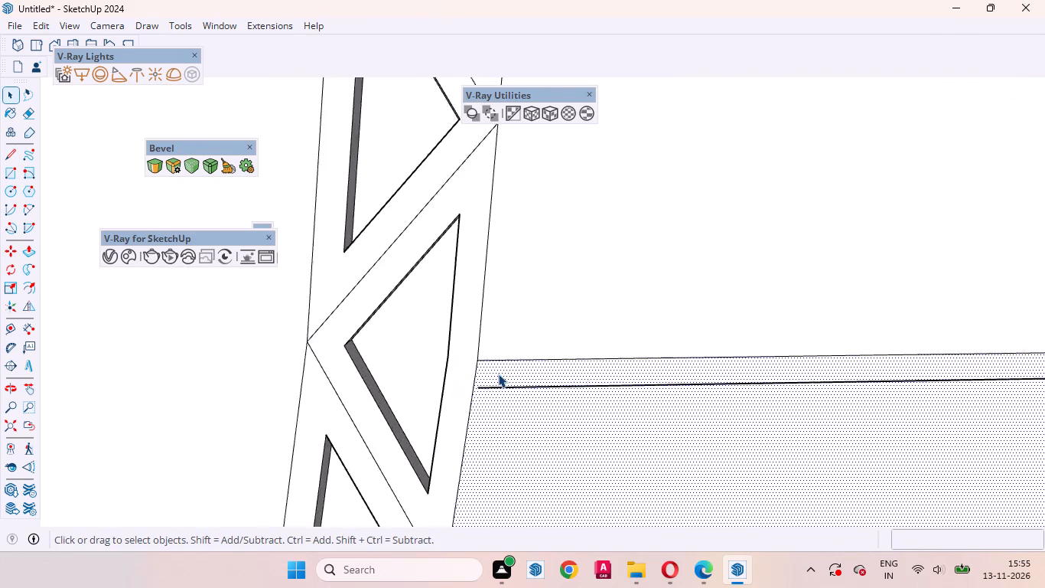
pyautogui.scroll(6, 498, 374)
pyautogui.press('l')
pyautogui.scroll(4, 477, 410)
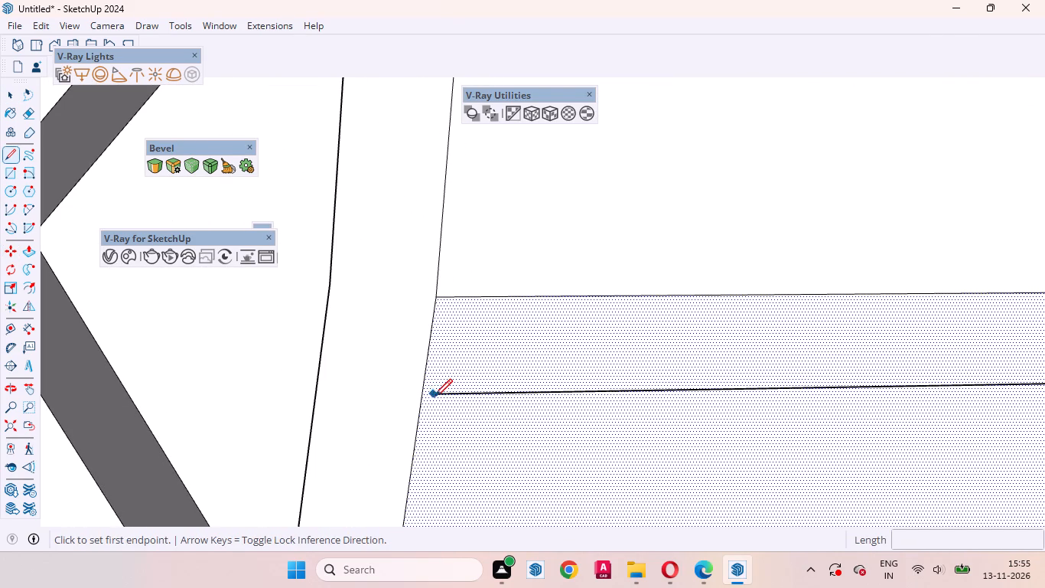
pyautogui.click(437, 397)
pyautogui.click(422, 392)
pyautogui.press('space')
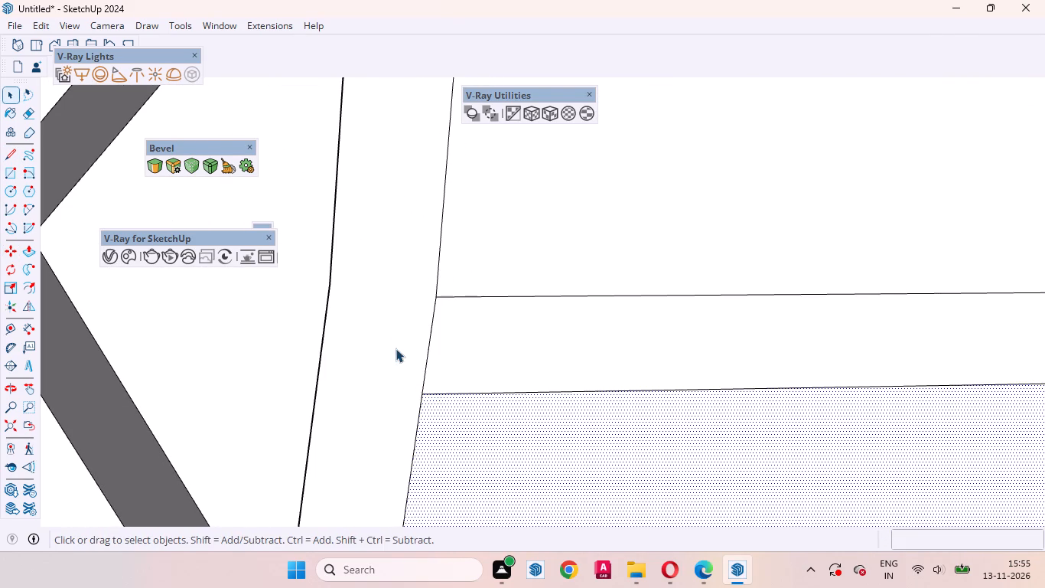
pyautogui.scroll(-20, 396, 348)
pyautogui.scroll(-10, 396, 348)
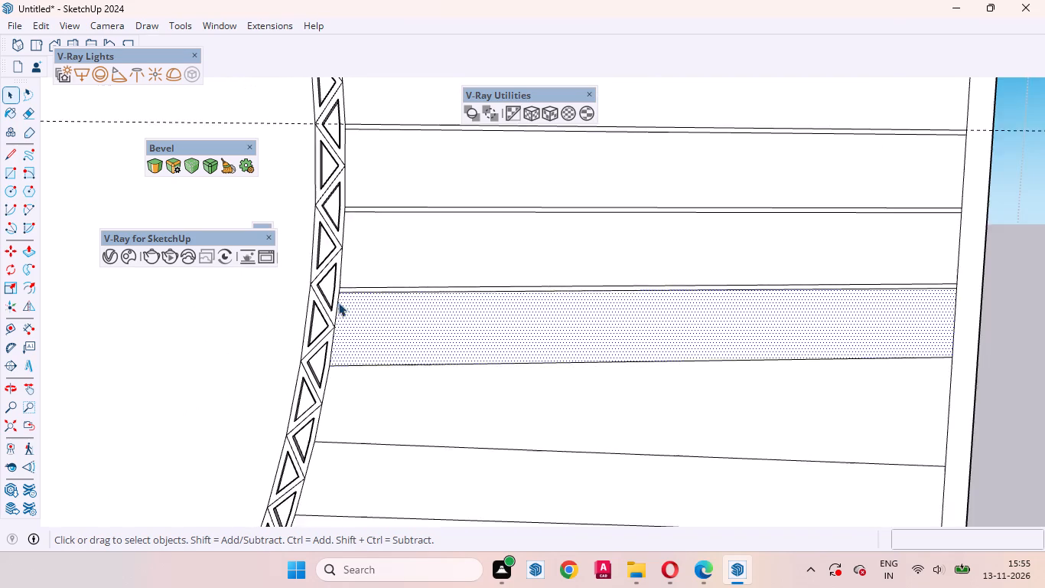
pyautogui.scroll(-3, 338, 302)
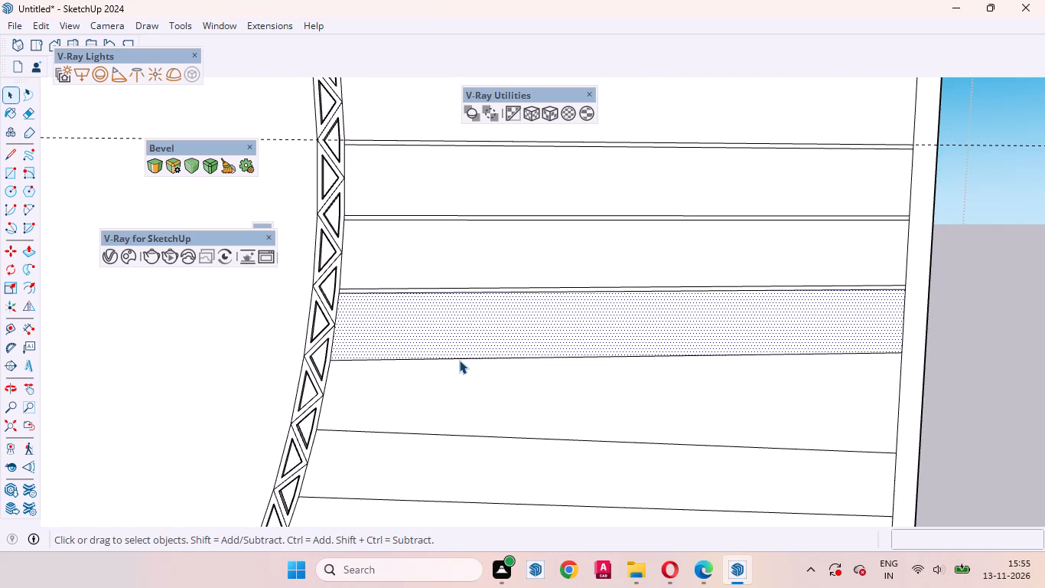
# Replace the third radial line below the horizontal guide with one about 1' 4 1/4" long, sloping down from its border end to the panel edge.
pyautogui.click(461, 359)
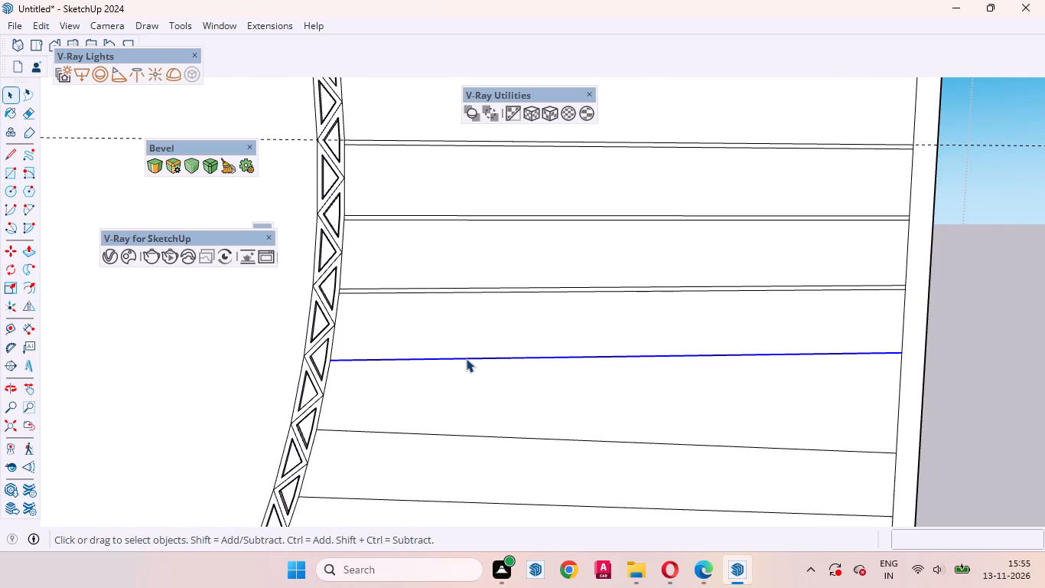
pyautogui.press('l')
pyautogui.click(331, 363)
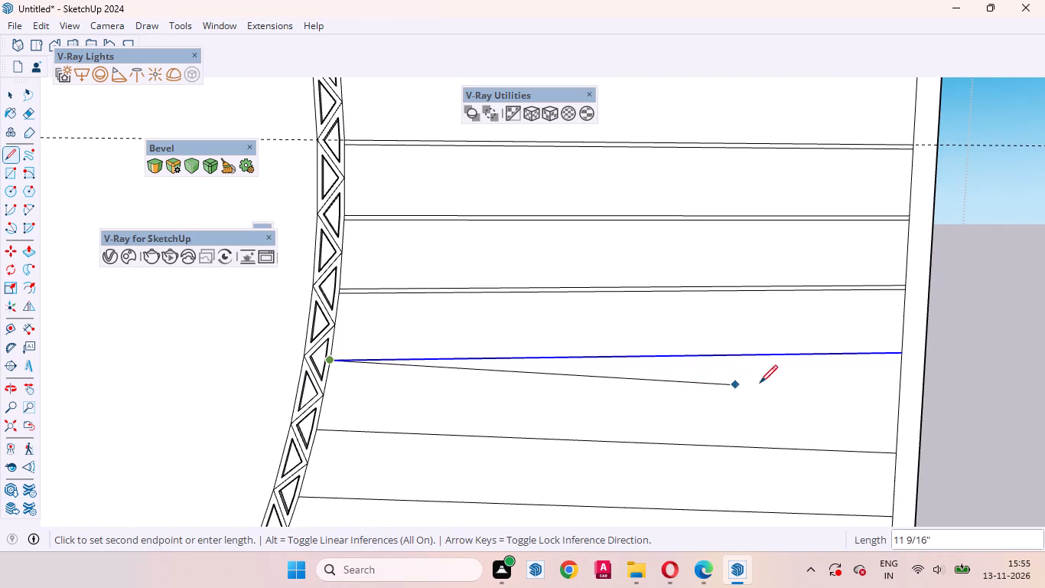
pyautogui.click(898, 376)
pyautogui.press('space')
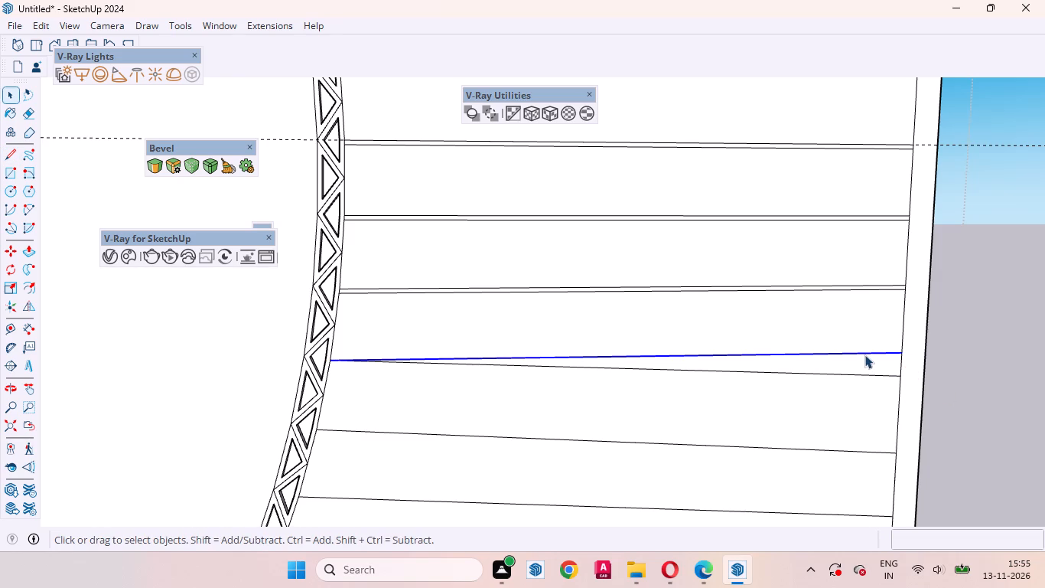
pyautogui.press('Delete')
pyautogui.click(753, 385)
pyautogui.click(721, 315)
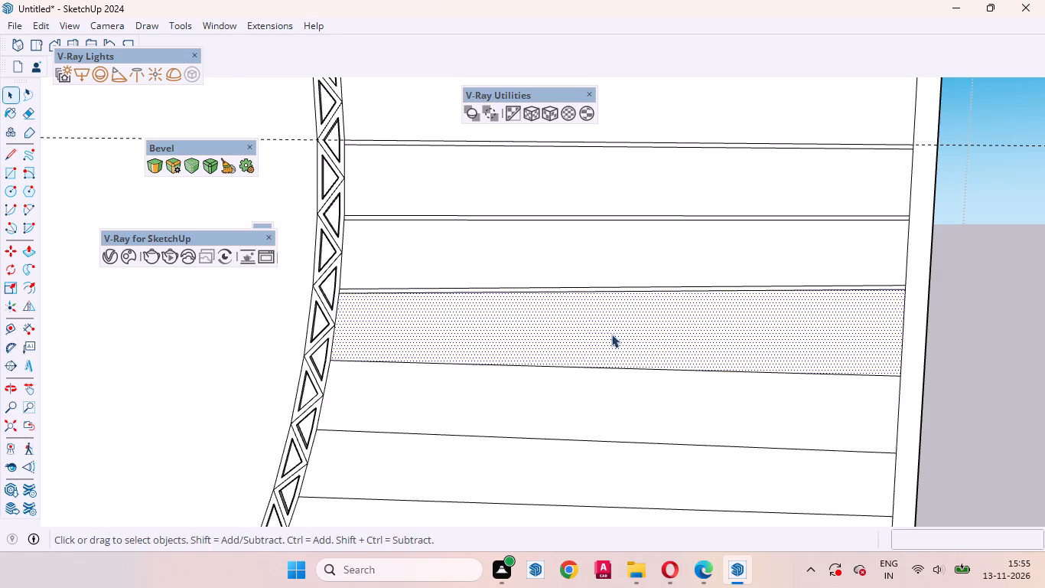
# Copy the redrawn third radial line below the horizontal guide 3 mm upward, toward the guide.
pyautogui.scroll(-4, 587, 343)
pyautogui.click(614, 357)
pyautogui.click(614, 360)
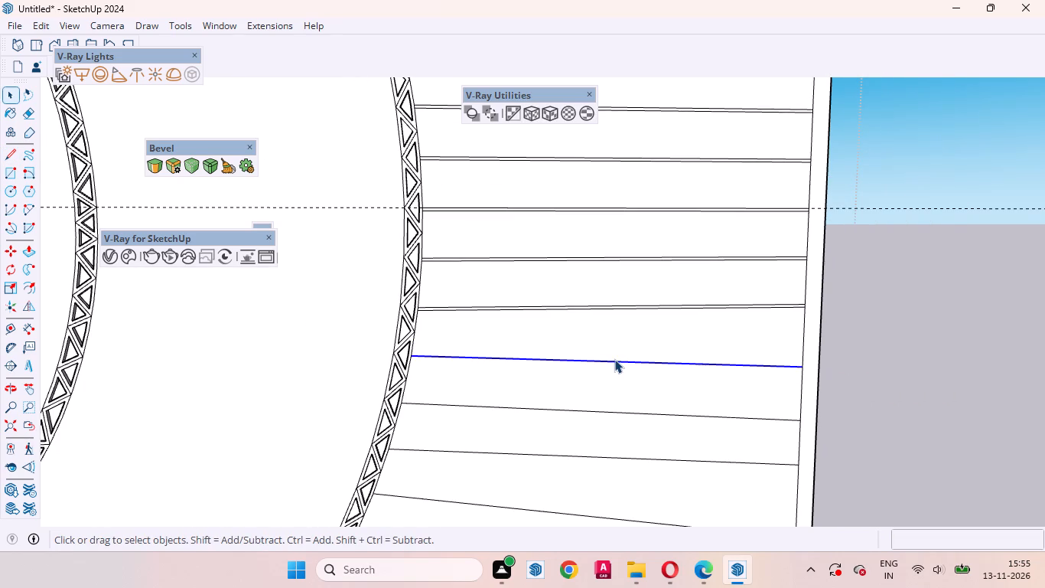
pyautogui.press('m')
pyautogui.scroll(4, 614, 359)
pyautogui.click(621, 351)
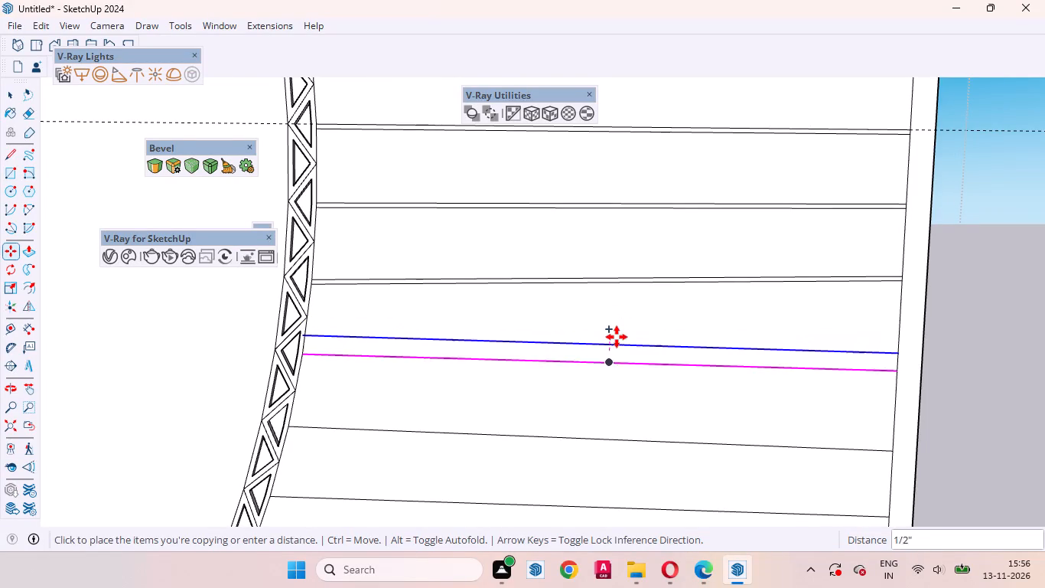
pyautogui.scroll(7, 618, 335)
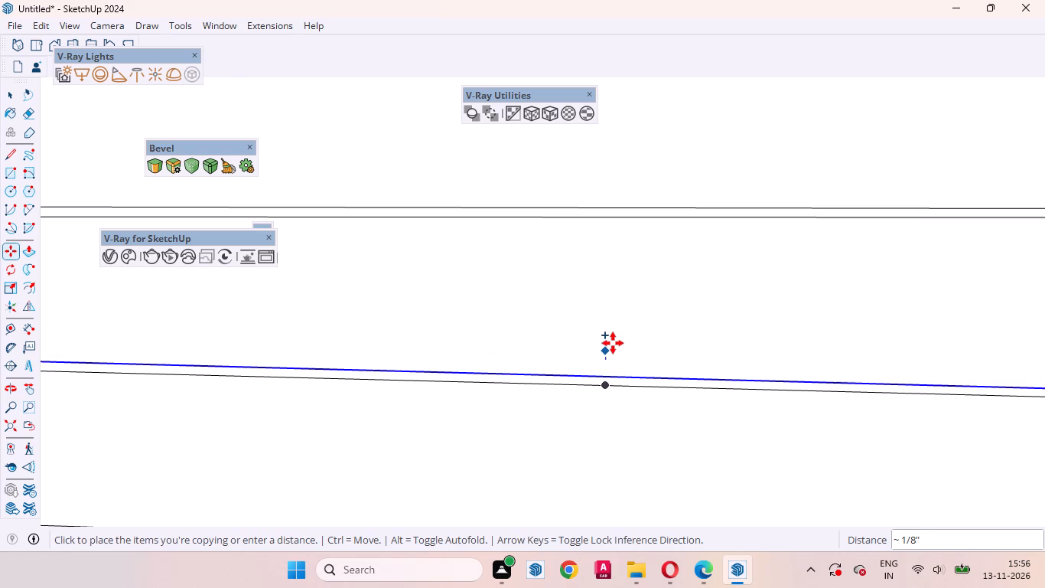
pyautogui.write('3mm')
pyautogui.press('Return')
pyautogui.press('space')
pyautogui.click(619, 313)
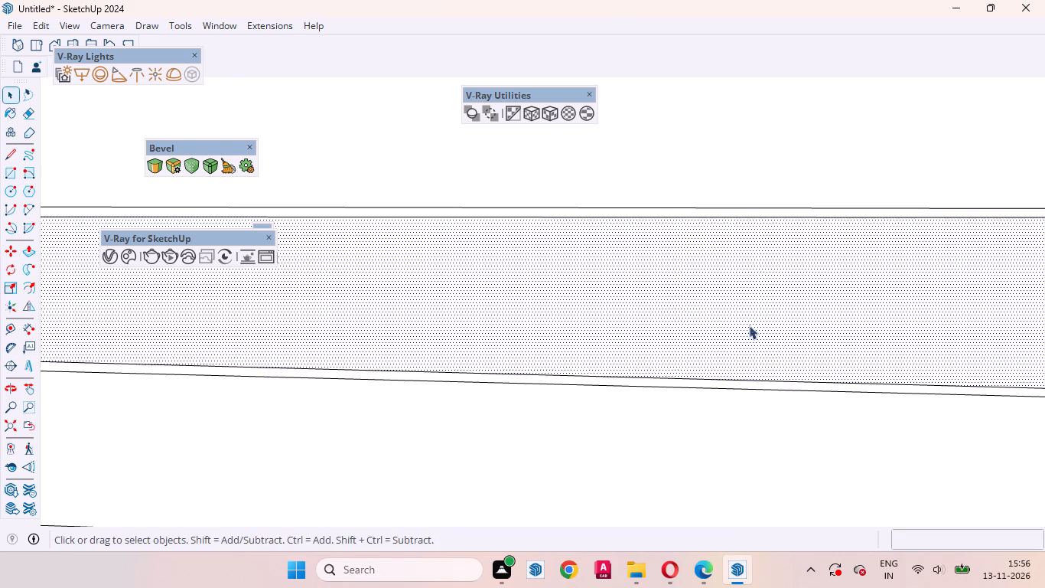
# Copy the fourth radial line below the horizontal dashed guide at a distance of 3 mm.
pyautogui.scroll(-9, 762, 331)
pyautogui.scroll(-8, 539, 325)
pyautogui.click(607, 367)
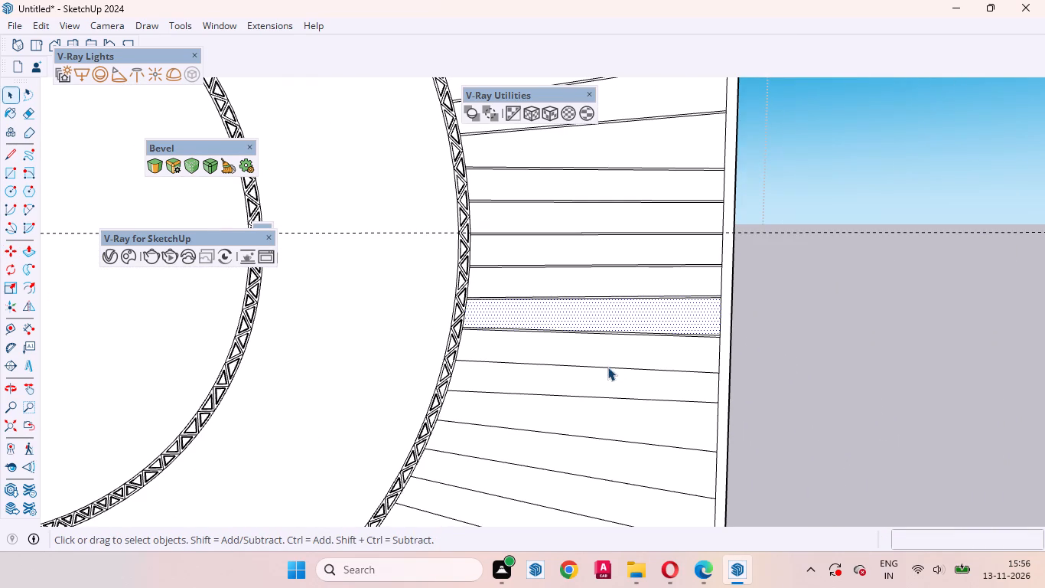
pyautogui.press('m')
pyautogui.scroll(4, 612, 375)
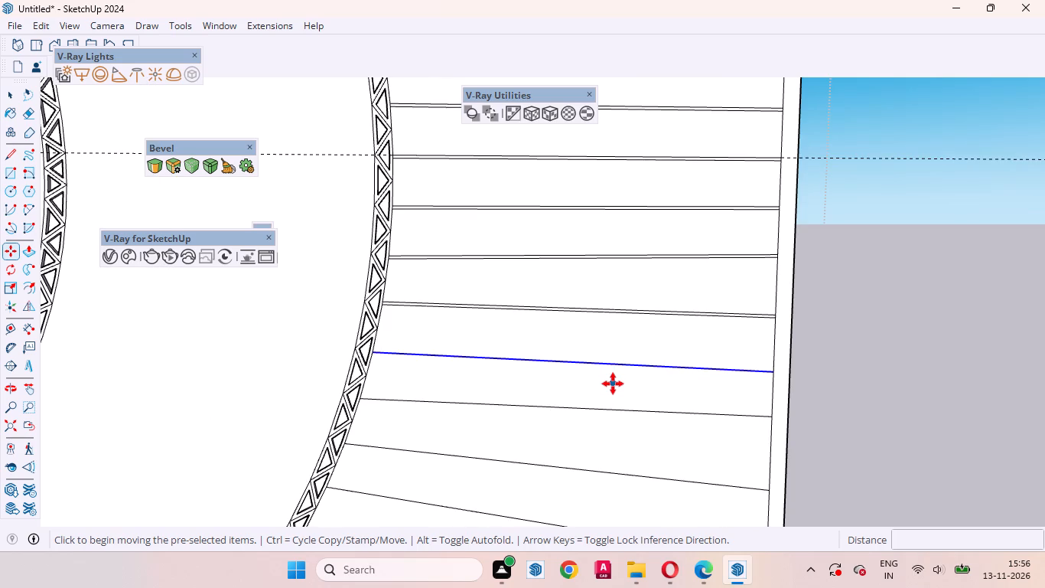
pyautogui.click(613, 384)
pyautogui.write('3mm')
pyautogui.press('Return')
pyautogui.press('space')
pyautogui.click(621, 341)
# Copy the fifth radial line below the horizontal dashed guide 3 mm downward, away from the guide.
pyautogui.scroll(-4, 623, 303)
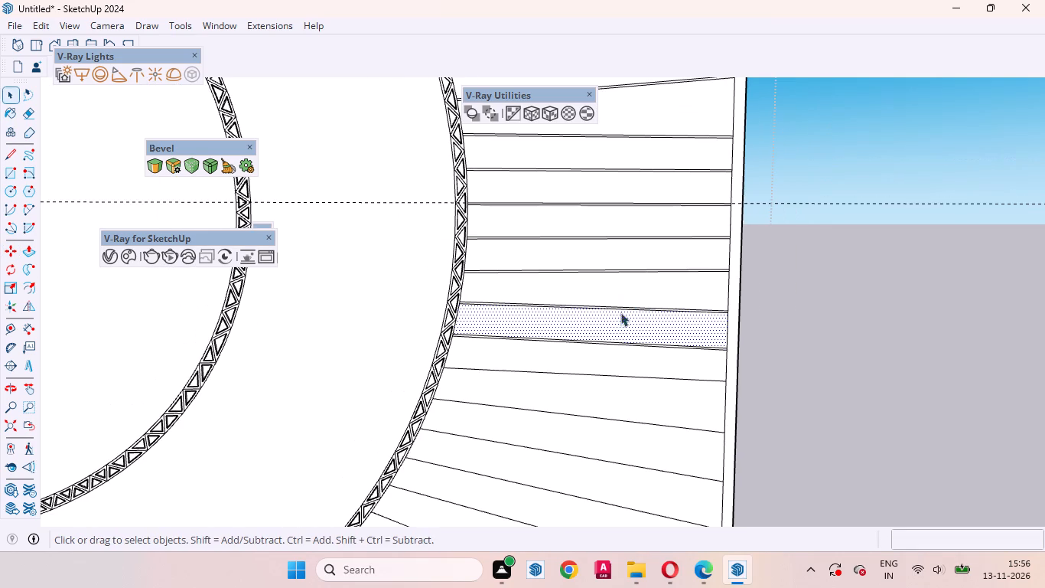
pyautogui.click(591, 374)
pyautogui.press('m')
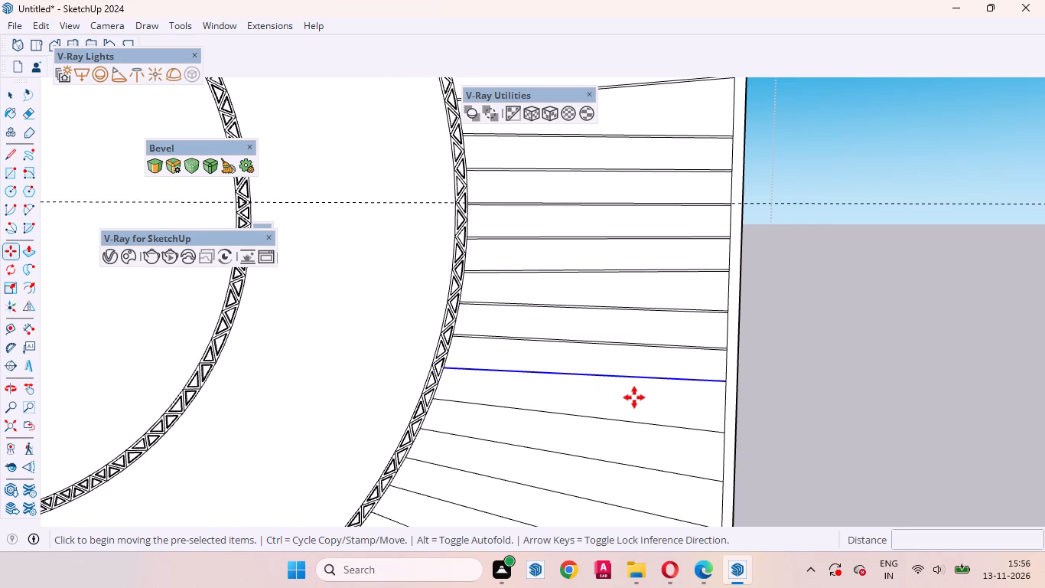
pyautogui.click(634, 397)
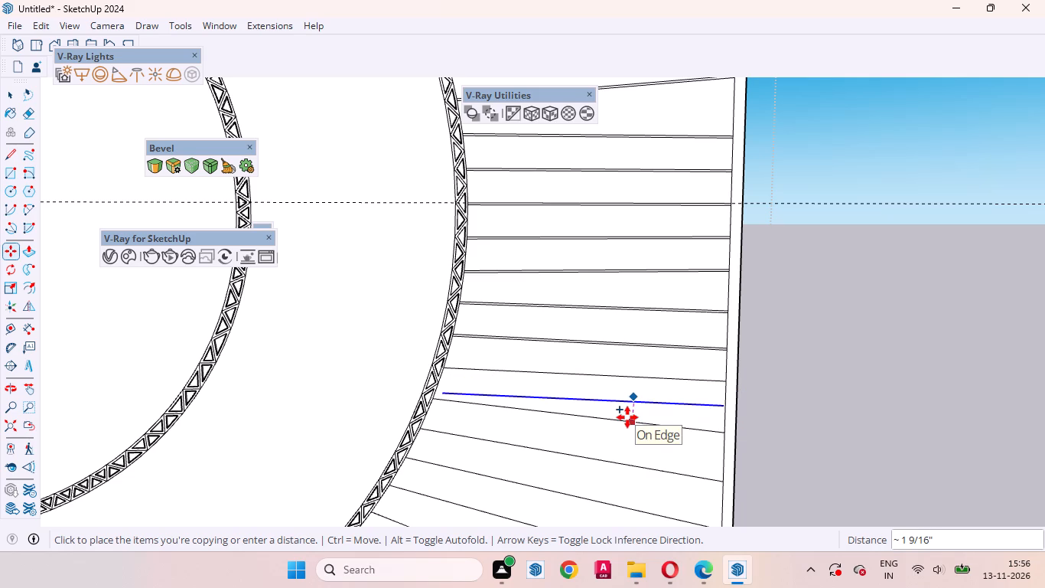
pyautogui.scroll(8, 606, 403)
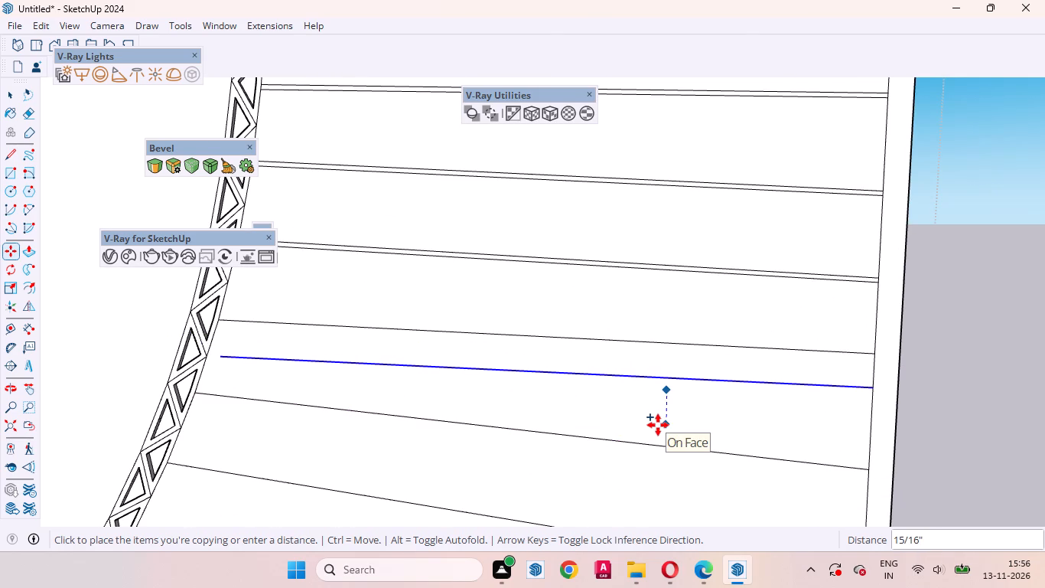
pyautogui.write('3mm')
pyautogui.press('Return')
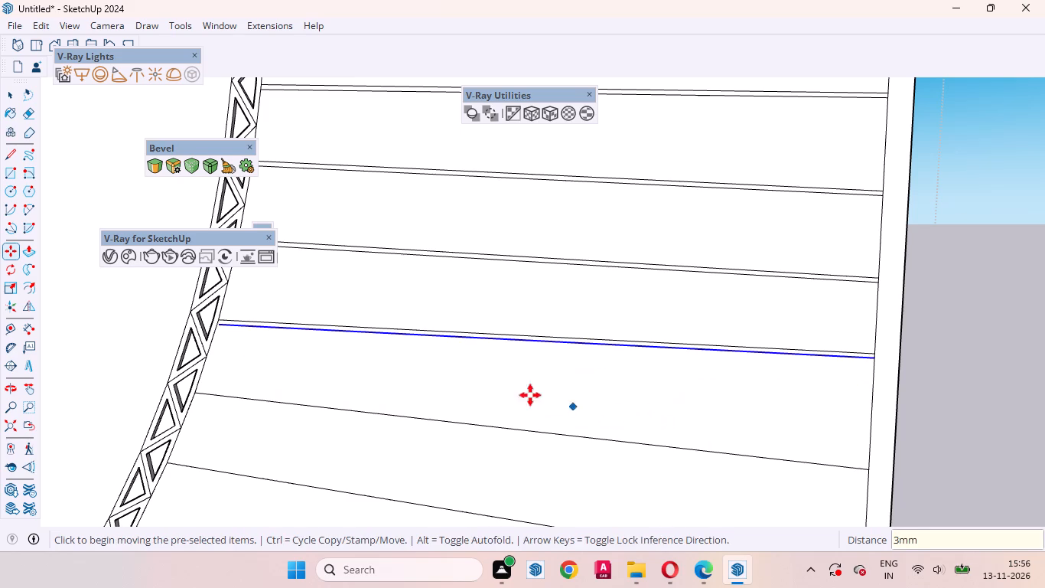
pyautogui.press('space')
# Draw a line about 1/16" long from the inner end of the fifth radial line's copy to the truss border.
pyautogui.scroll(18, 209, 322)
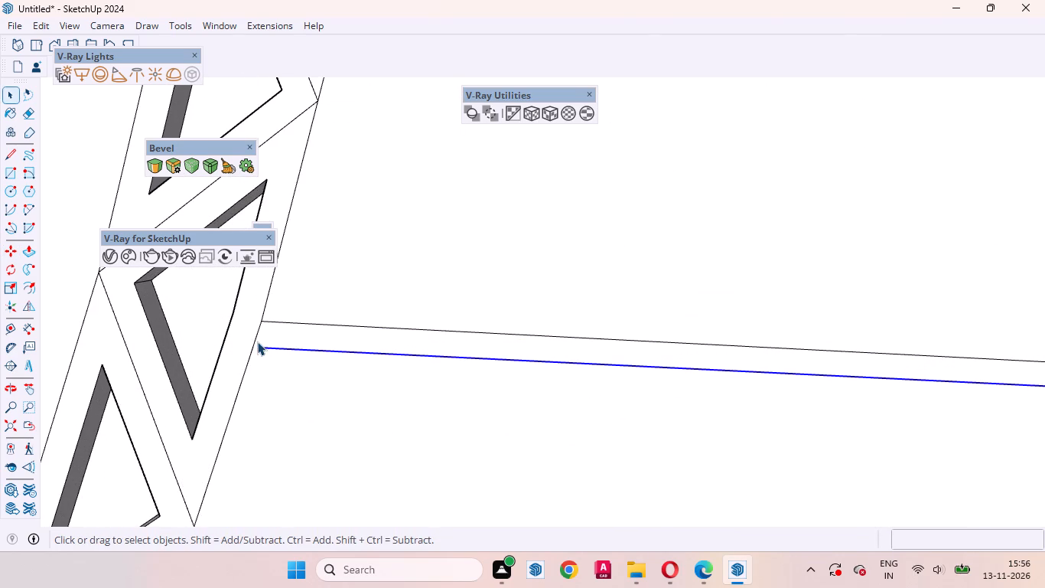
pyautogui.press('l')
pyautogui.click(266, 351)
pyautogui.scroll(7, 260, 348)
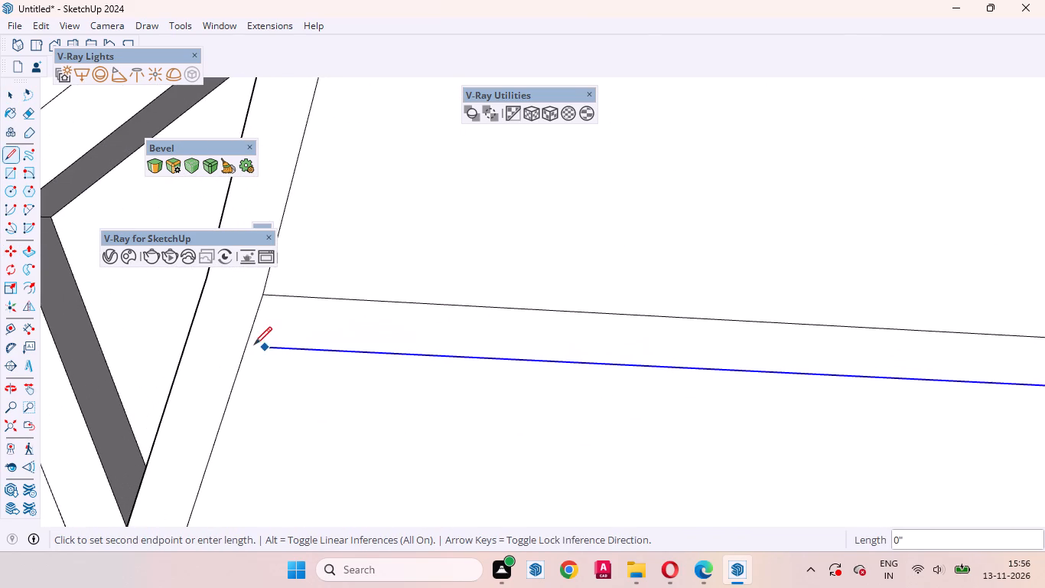
pyautogui.click(248, 350)
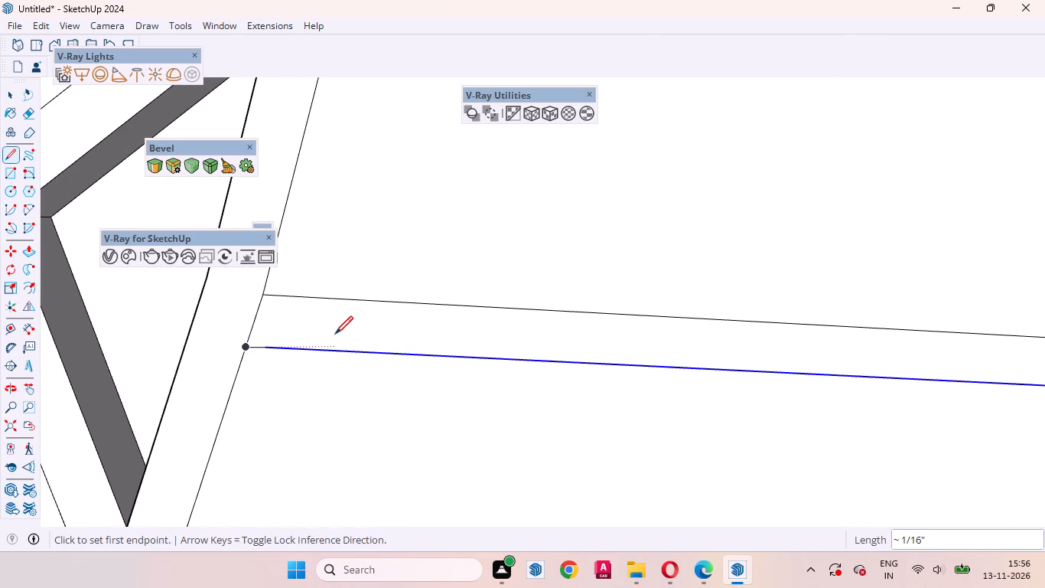
# Copy the sixth radial line below the horizontal dashed guide 3 mm upward, toward the guide.
pyautogui.press('space')
pyautogui.click(339, 328)
pyautogui.scroll(-14, 269, 348)
pyautogui.scroll(1, 410, 351)
pyautogui.scroll(-8, 410, 351)
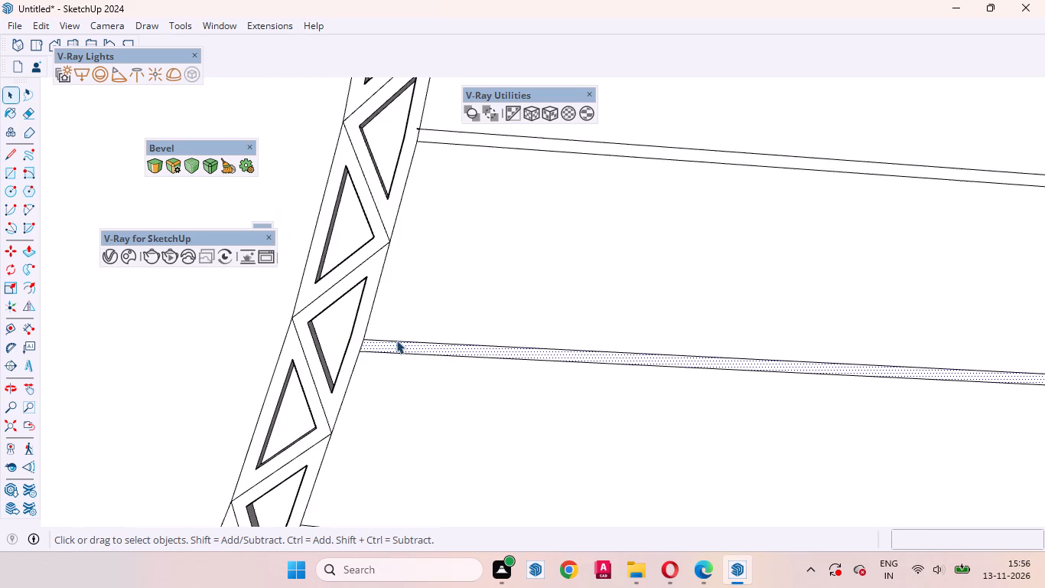
pyautogui.scroll(-14, 396, 340)
pyautogui.moveTo(608, 409); pyautogui.dragTo(627, 411, button='middle')
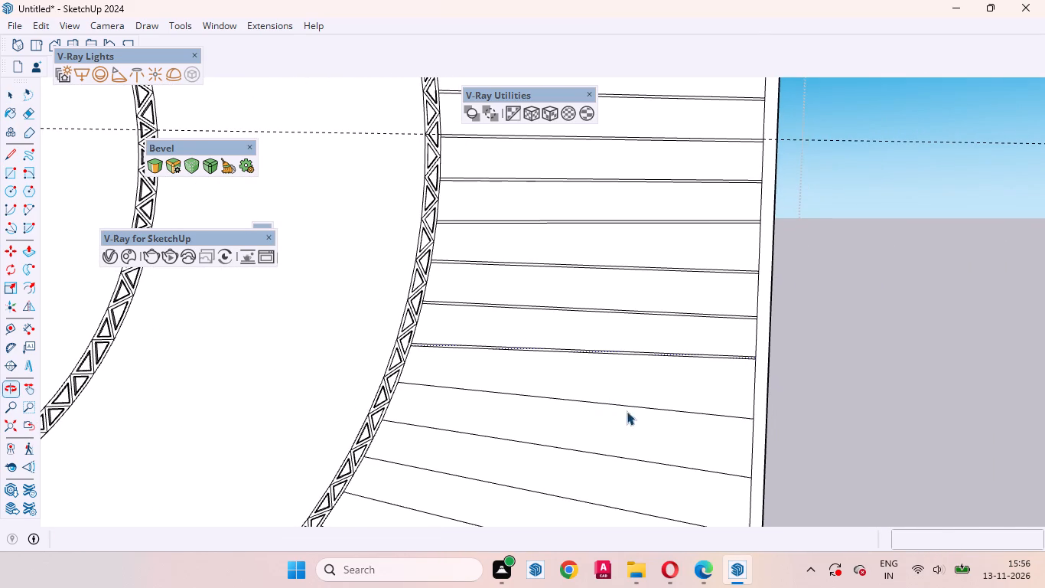
pyautogui.click(602, 401)
pyautogui.press('m')
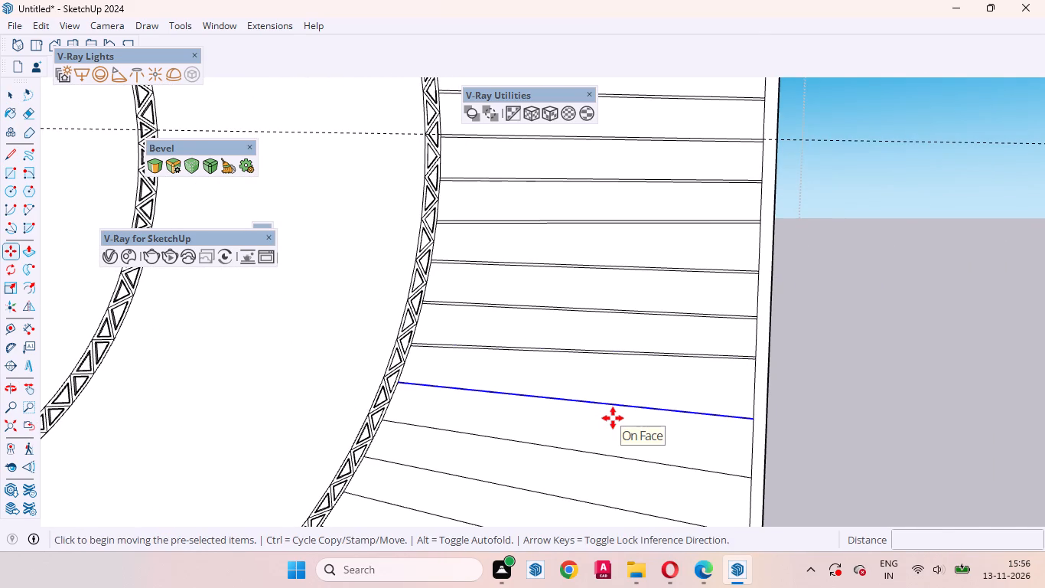
pyautogui.click(613, 418)
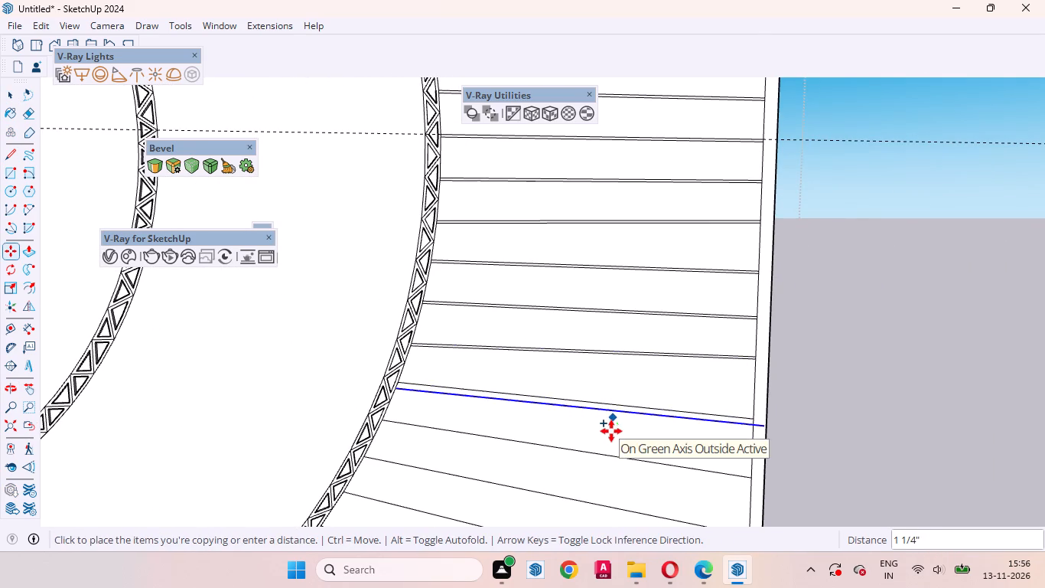
pyautogui.scroll(4, 604, 431)
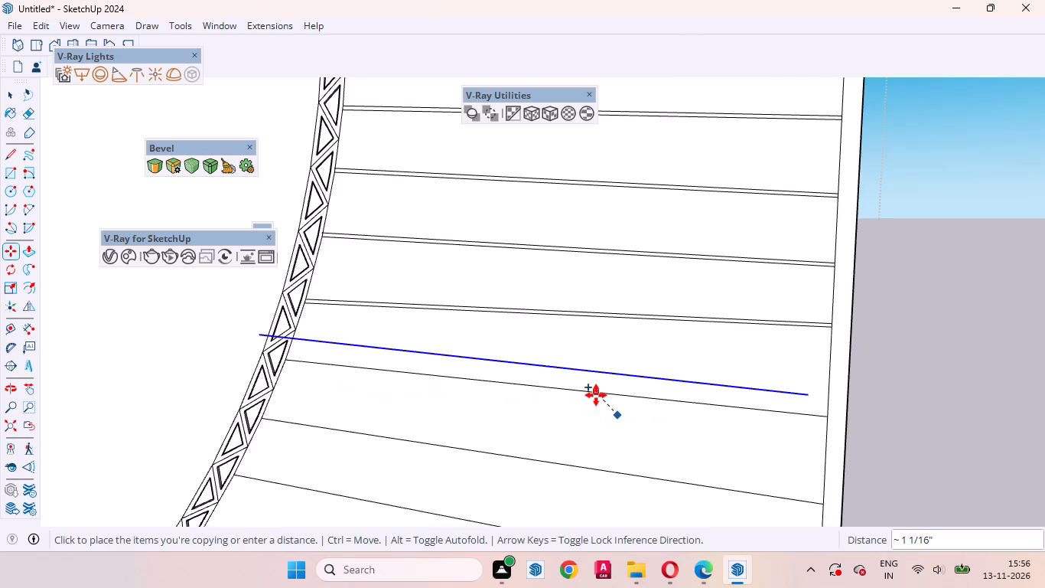
pyautogui.scroll(3, 601, 395)
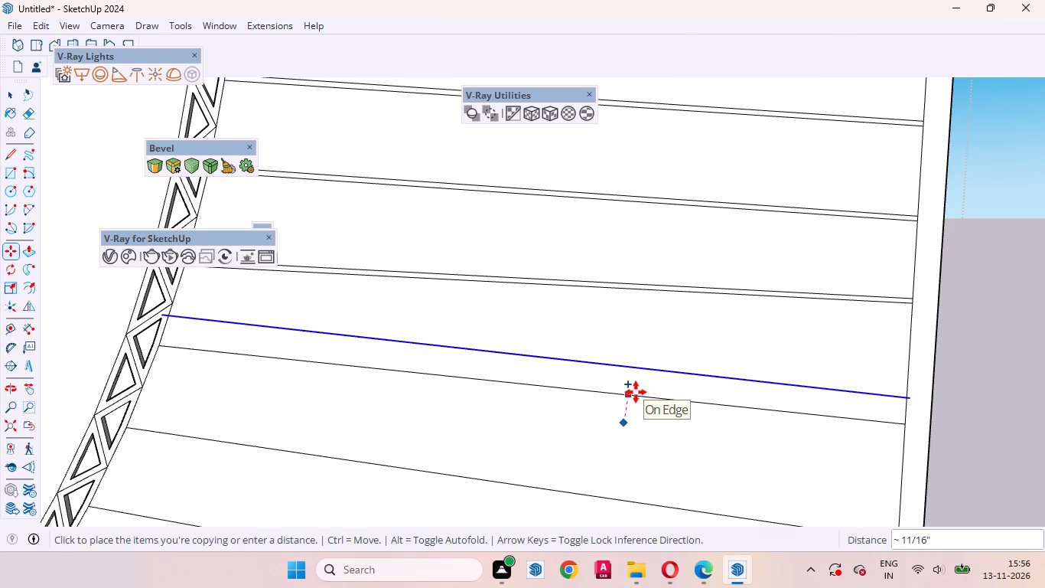
pyautogui.write('3mm')
pyautogui.press('Return')
pyautogui.press('space')
pyautogui.click(586, 335)
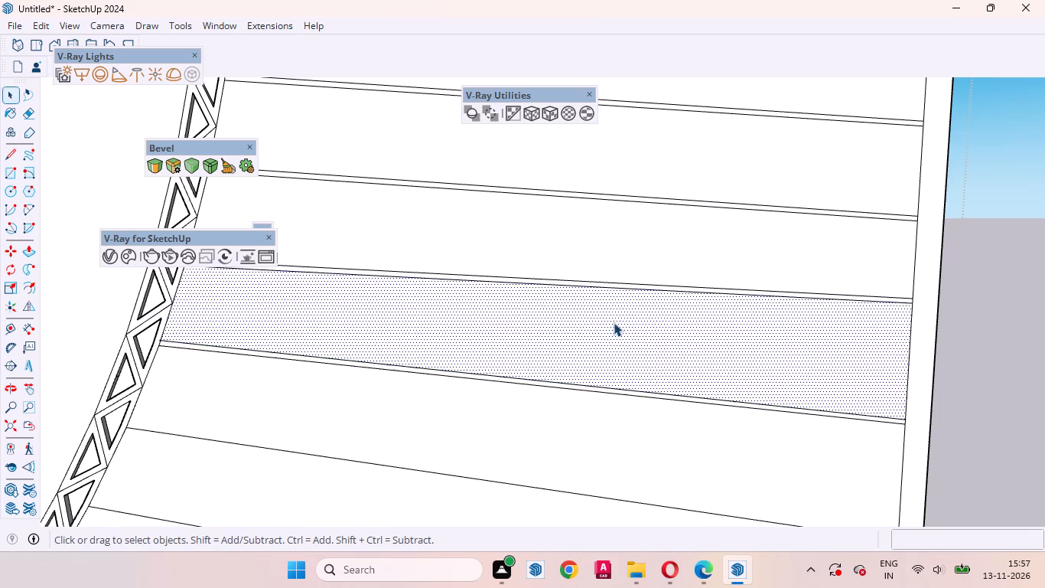
# Copy the seventh radial line below the horizontal guide 3 mm toward the guide.
pyautogui.scroll(-7, 614, 320)
pyautogui.click(606, 403)
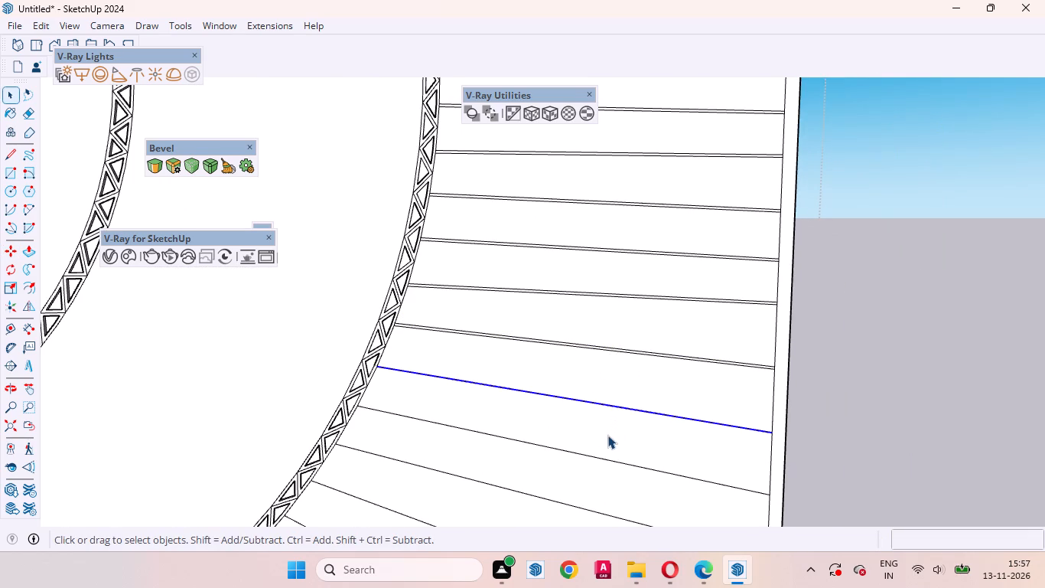
pyautogui.press('m')
pyautogui.click(466, 400)
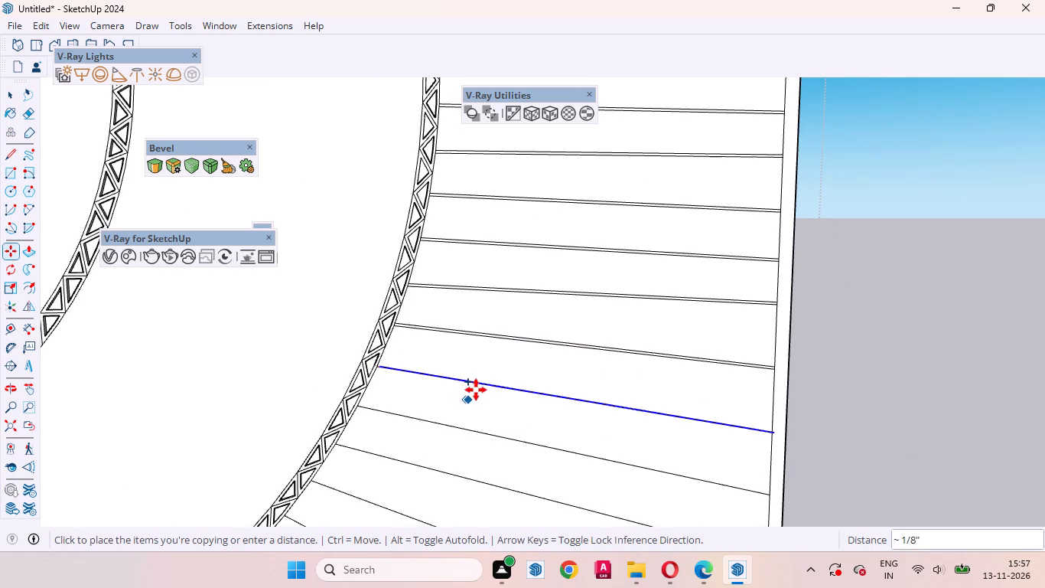
pyautogui.write('3mm')
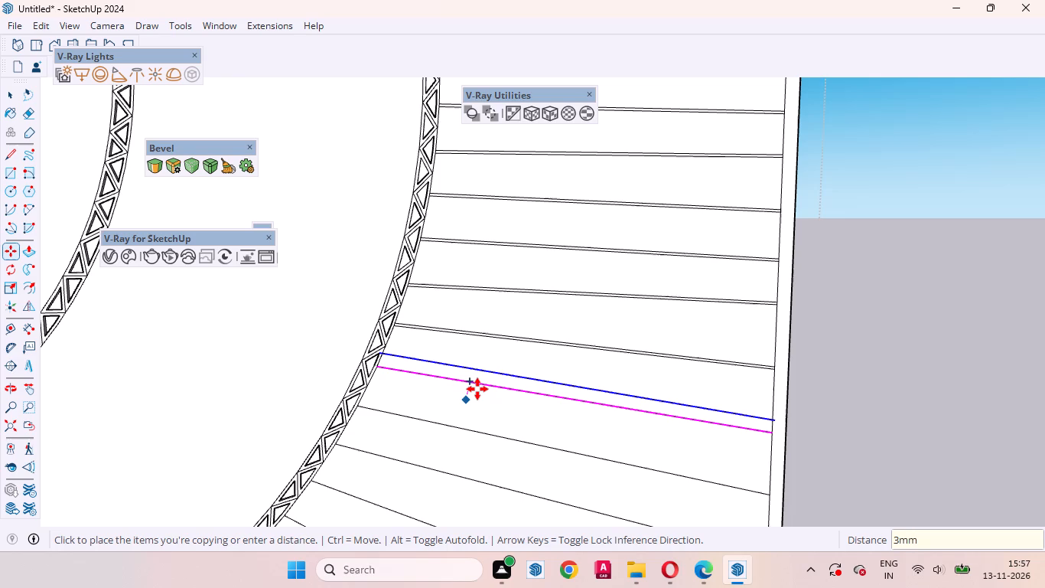
pyautogui.press('Return')
pyautogui.press('space')
pyautogui.click(530, 374)
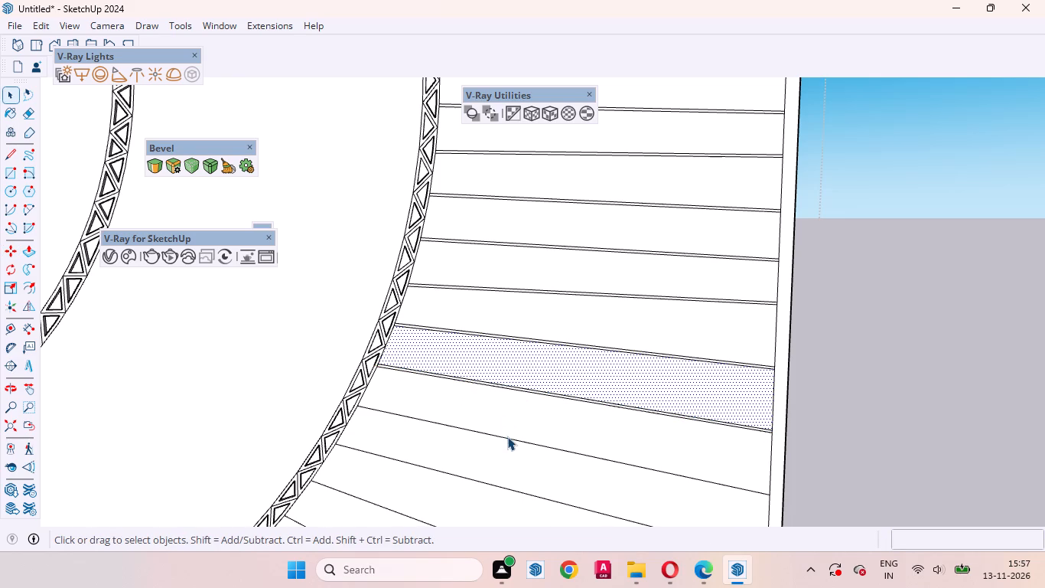
# Copy the eighth radial line below the horizontal guide 3 mm perpendicular to itself, toward the guide.
pyautogui.click(507, 436)
pyautogui.press('m')
pyautogui.click(484, 456)
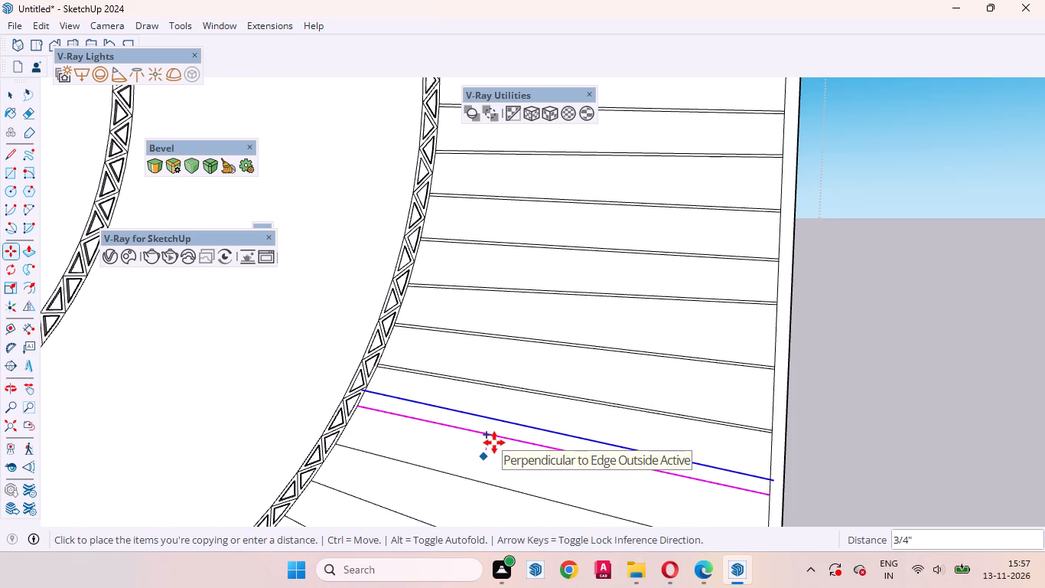
pyautogui.write('3mm')
pyautogui.press('Return')
pyautogui.press('space')
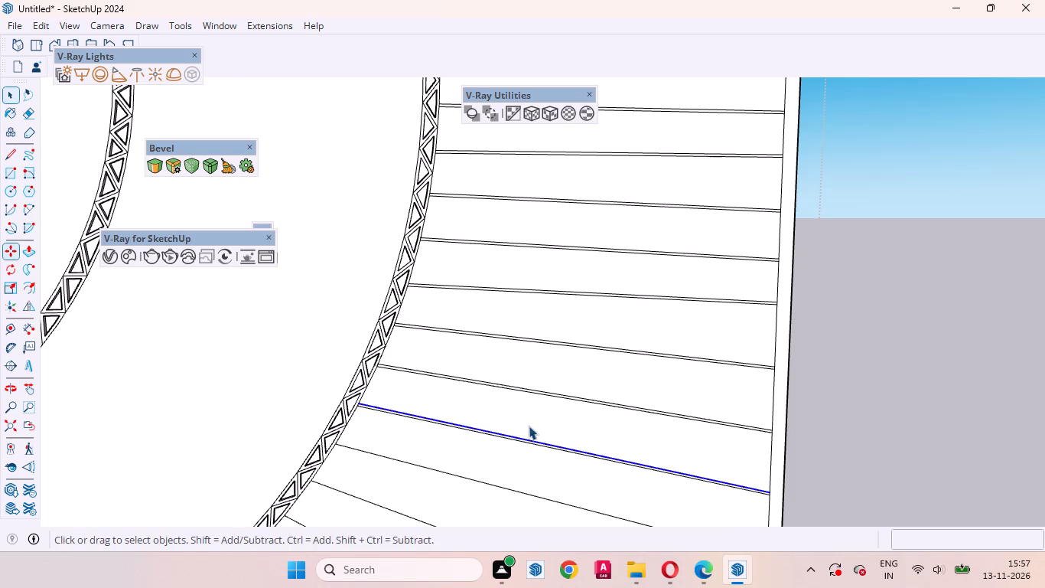
pyautogui.click(529, 423)
# Copy the ninth radial line below the horizontal guide 3 mm perpendicular to itself, toward the guide.
pyautogui.scroll(-4, 529, 346)
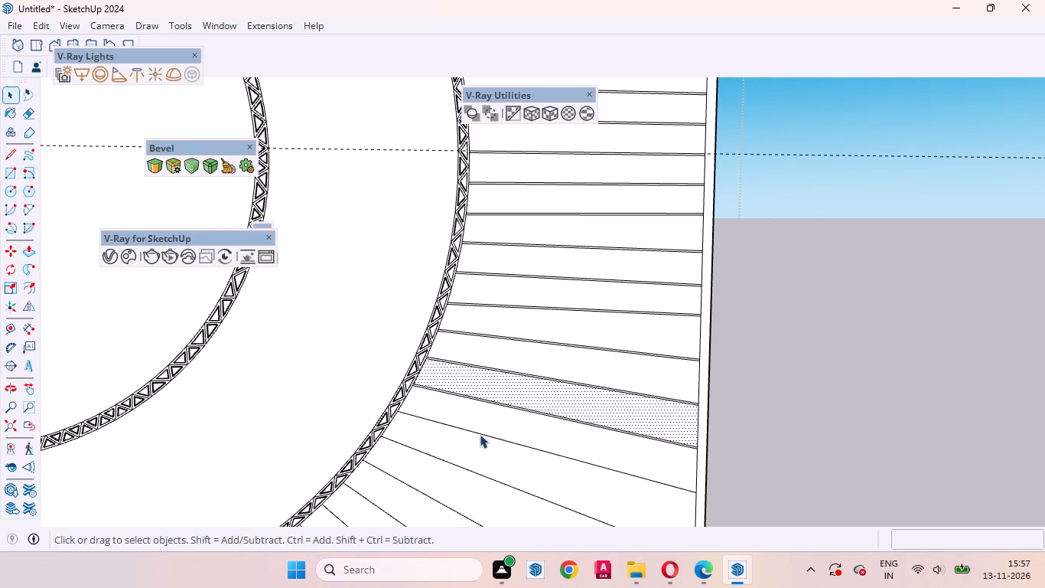
pyautogui.click(481, 433)
pyautogui.press('m')
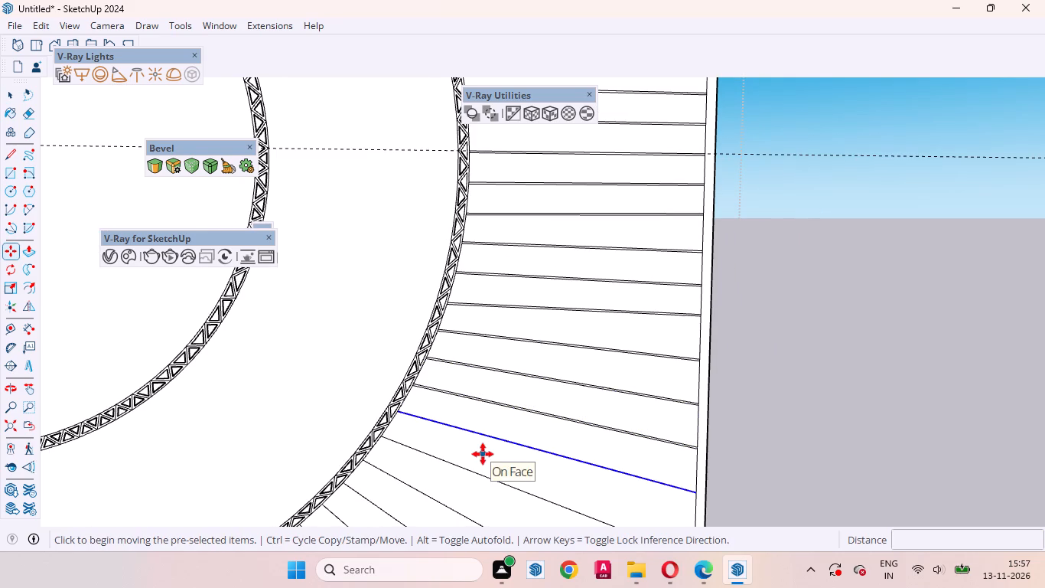
pyautogui.scroll(3, 469, 448)
pyautogui.click(469, 449)
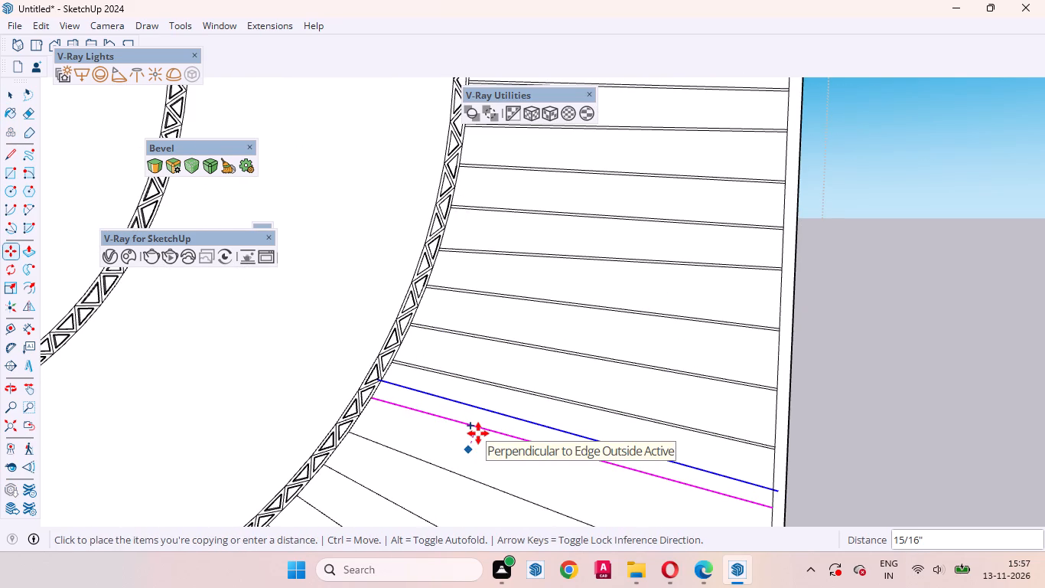
pyautogui.write('3mm')
pyautogui.press('Return')
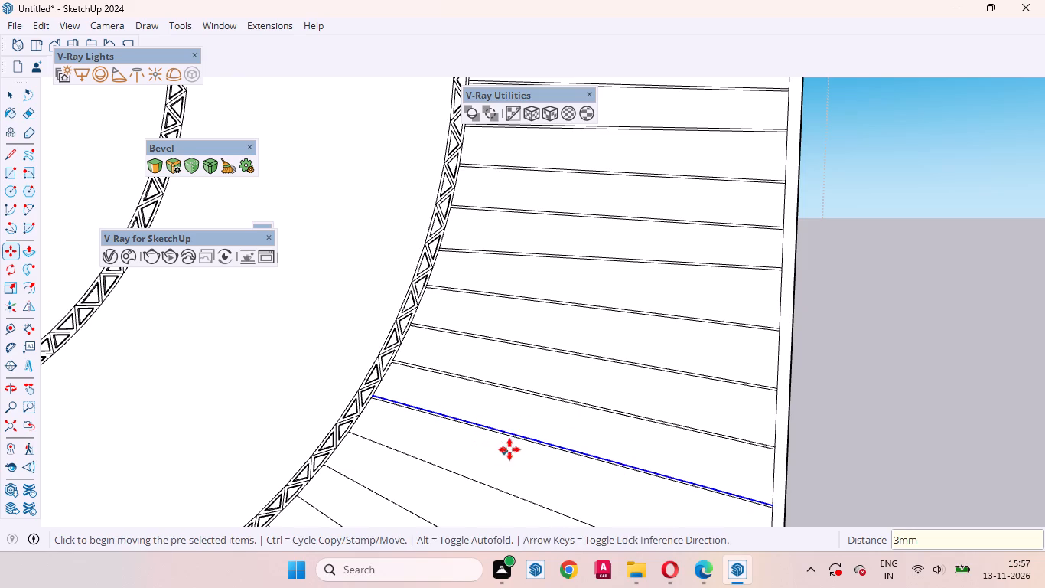
pyautogui.press('space')
pyautogui.click(509, 407)
# Copy the tenth radial line below the horizontal guide 3 mm perpendicular to itself, toward the guide.
pyautogui.scroll(-3, 519, 342)
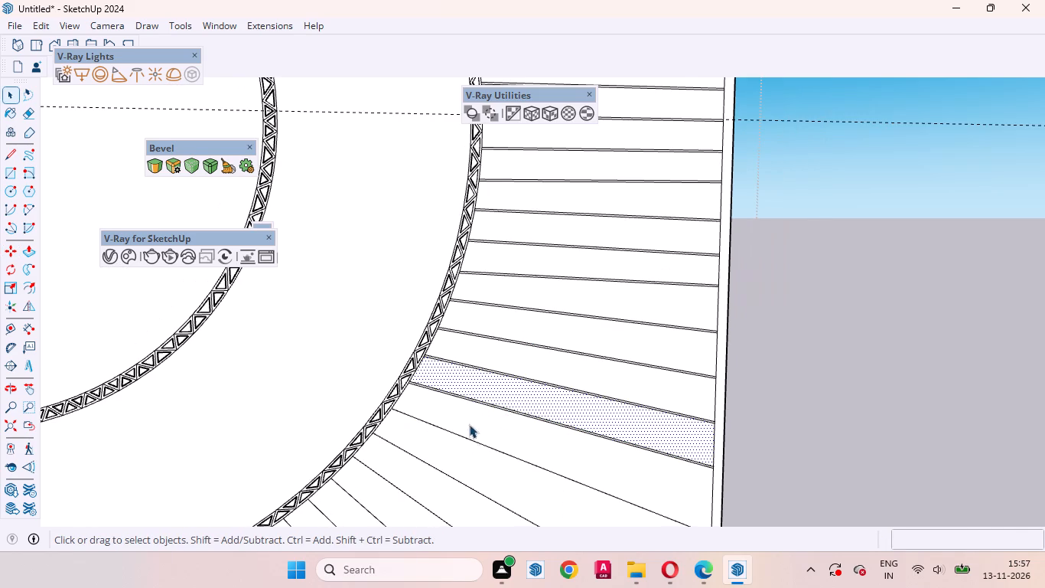
pyautogui.scroll(13, 444, 398)
pyautogui.scroll(-16, 426, 362)
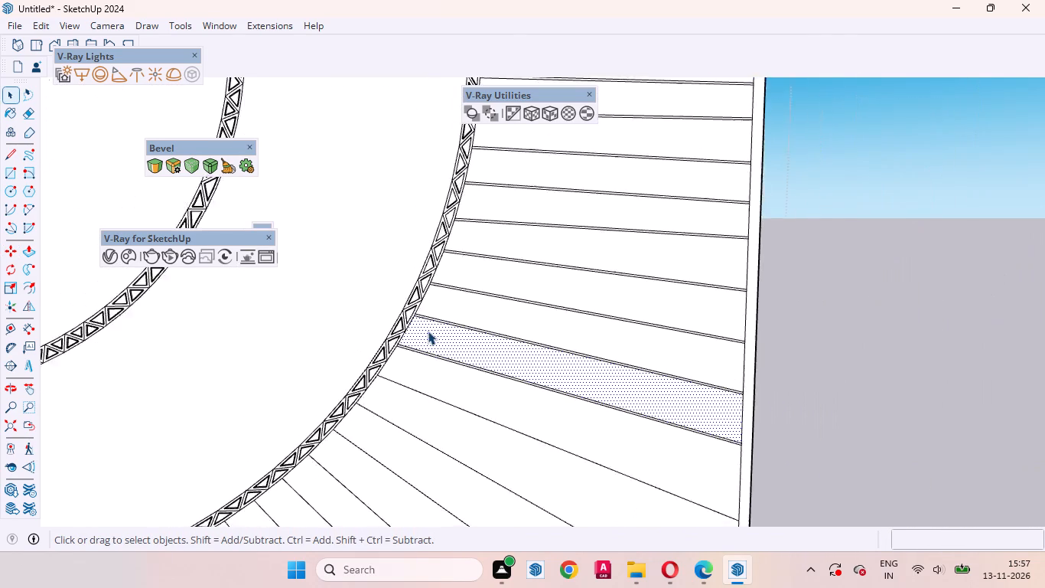
pyautogui.click(480, 400)
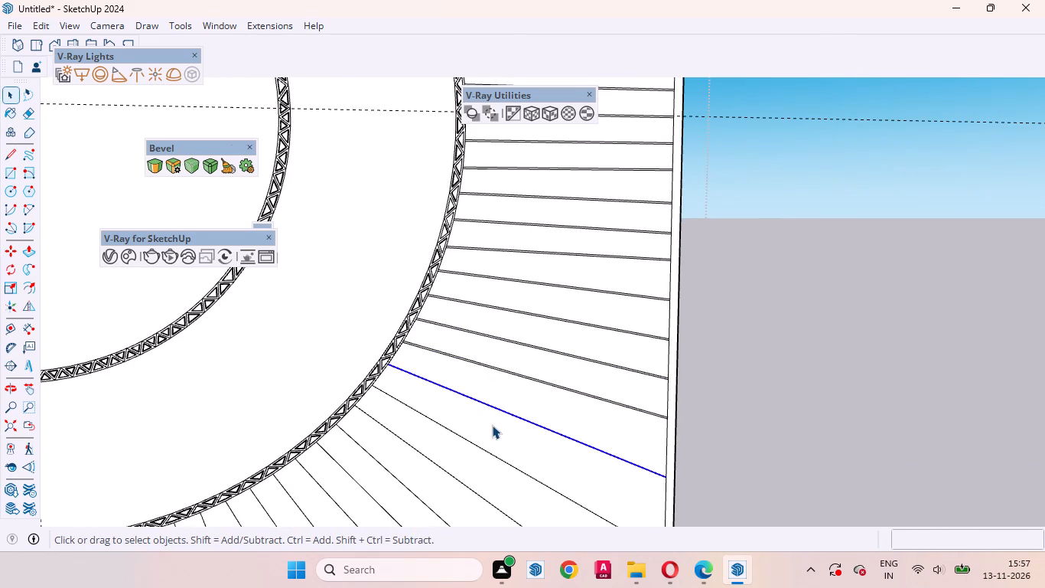
pyautogui.press('m')
pyautogui.click(467, 420)
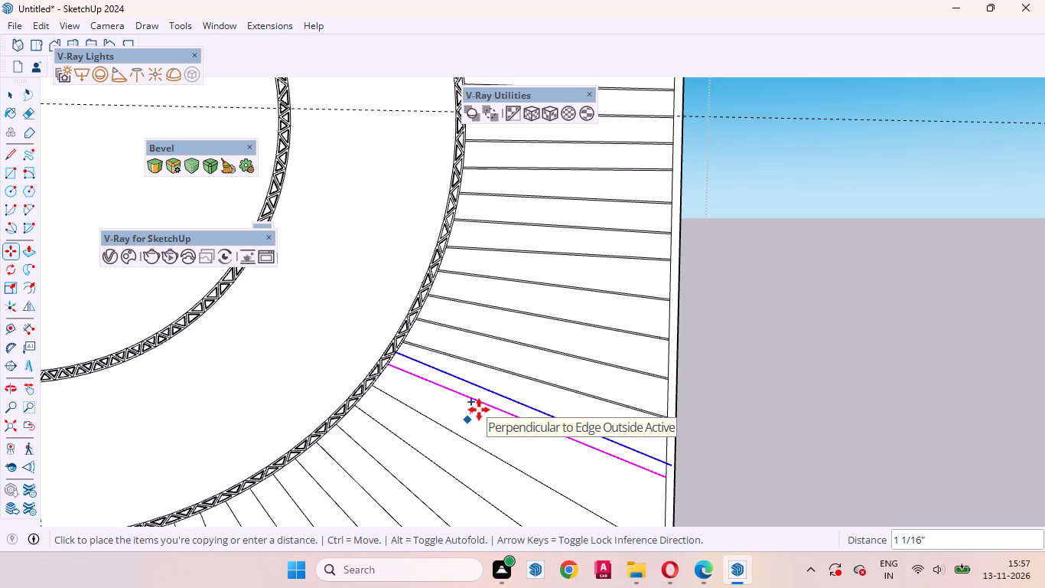
pyautogui.write('3mm')
pyautogui.press('Return')
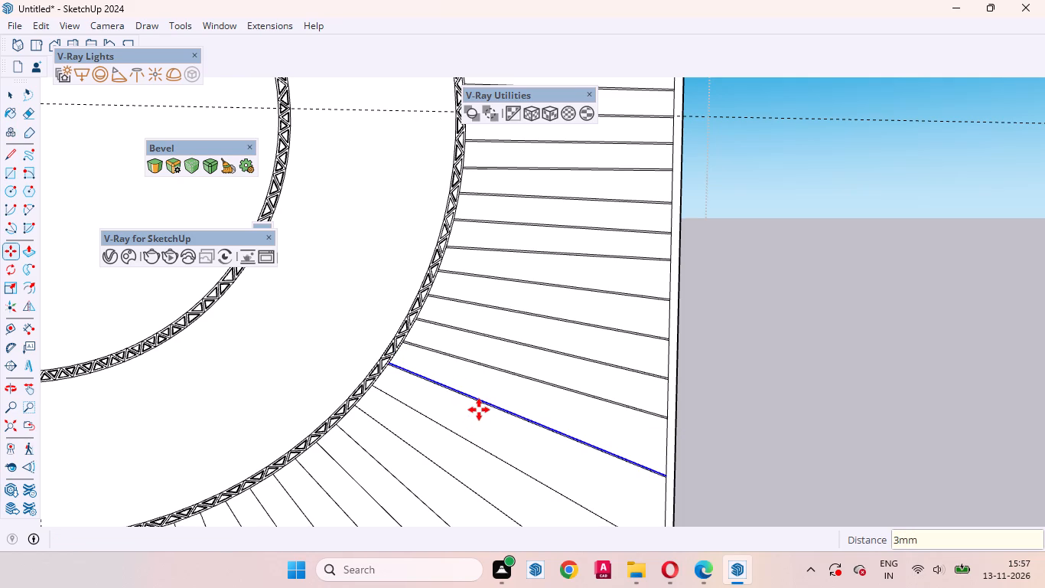
pyautogui.press('space')
pyautogui.click(490, 390)
# Copy the eleventh radial line below the horizontal dashed guide at a distance of 3 mm.
pyautogui.scroll(-4, 498, 354)
pyautogui.scroll(9, 490, 400)
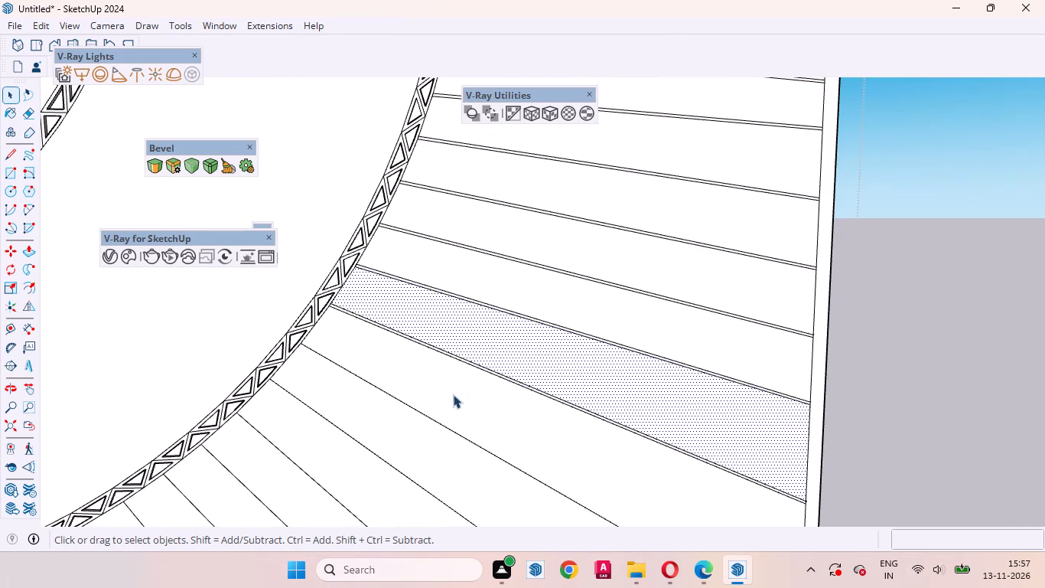
pyautogui.click(422, 414)
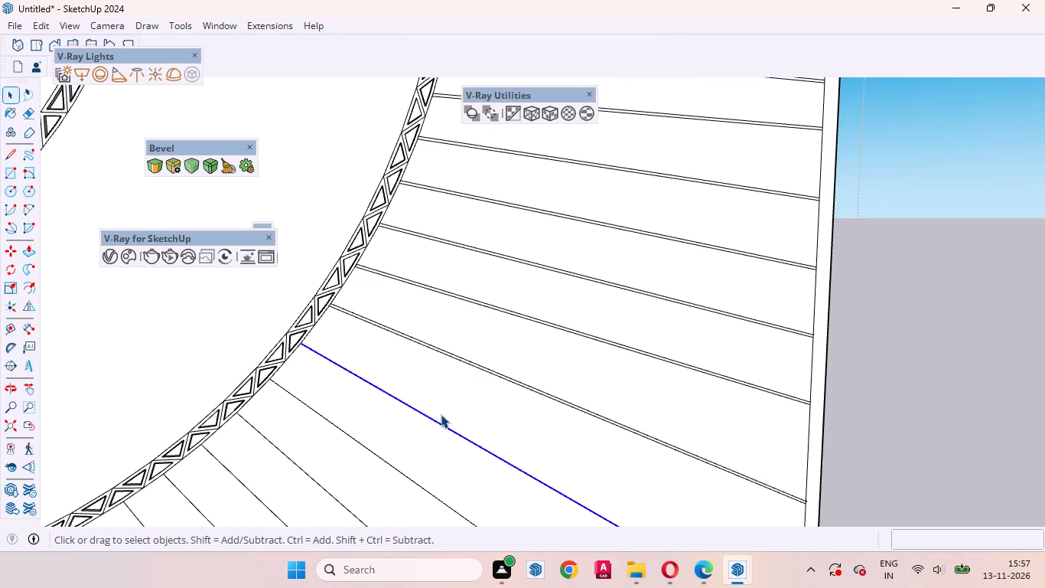
pyautogui.press('m')
pyautogui.click(391, 433)
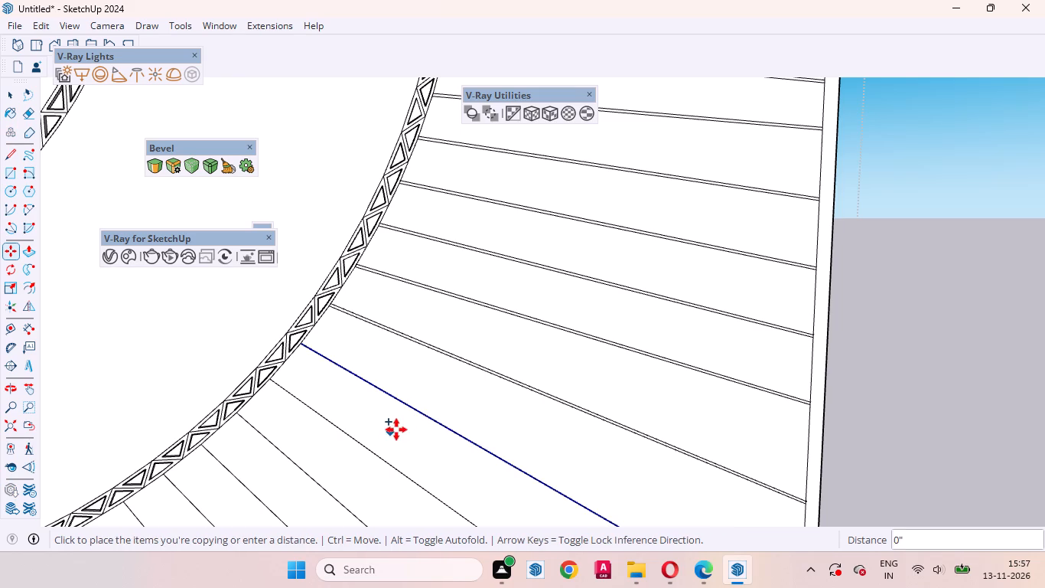
pyautogui.write('3mm')
pyautogui.press('Return')
pyautogui.press('space')
pyautogui.click(424, 387)
# Copy the twelfth radial line, nearest the panel's lower corner, 3 mm perpendicular to itself, toward the guide.
pyautogui.scroll(-7, 498, 362)
pyautogui.click(461, 414)
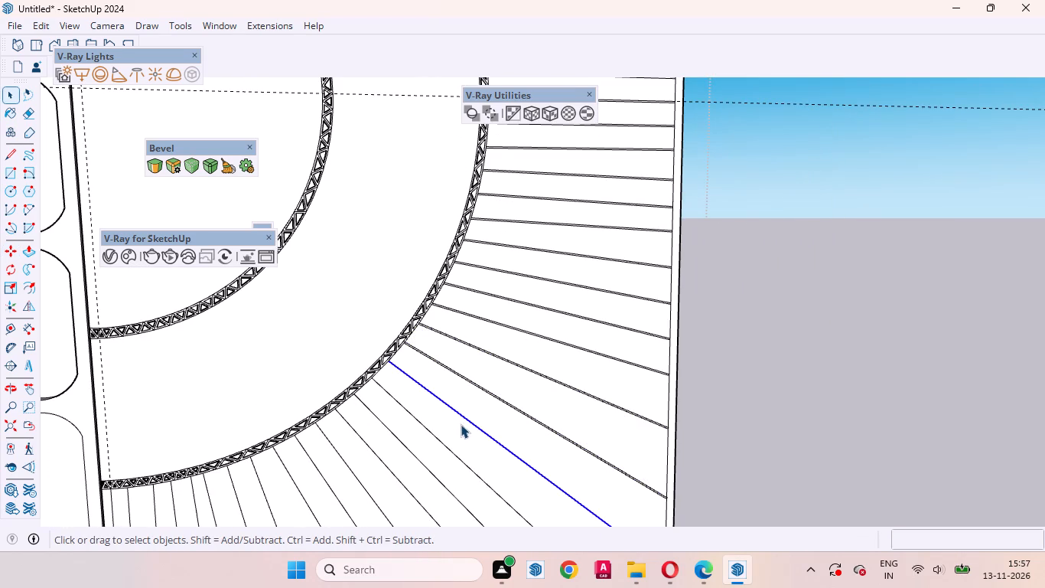
pyautogui.press('m')
pyautogui.scroll(3, 448, 431)
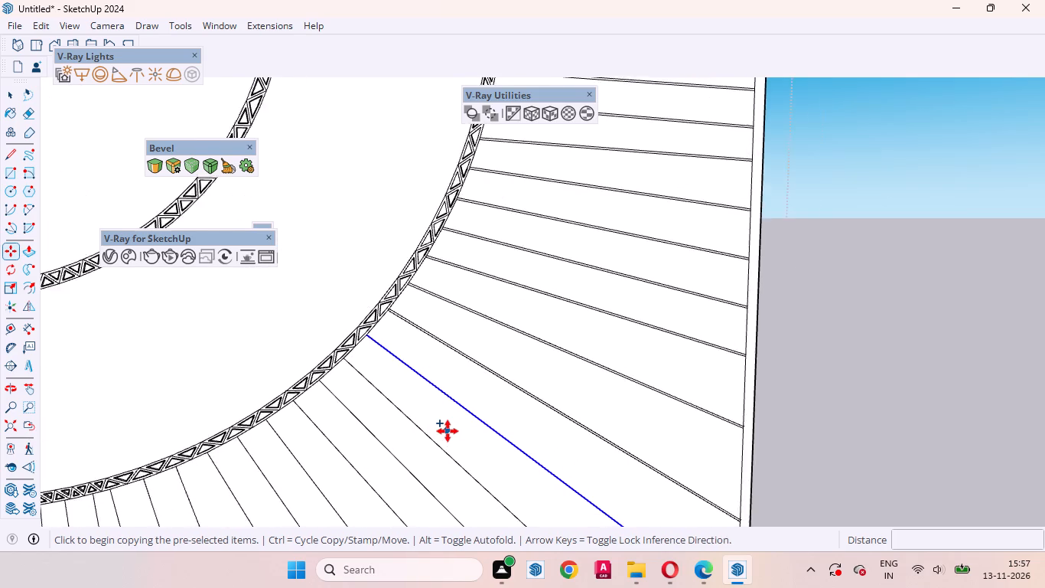
pyautogui.scroll(2, 448, 431)
pyautogui.click(435, 423)
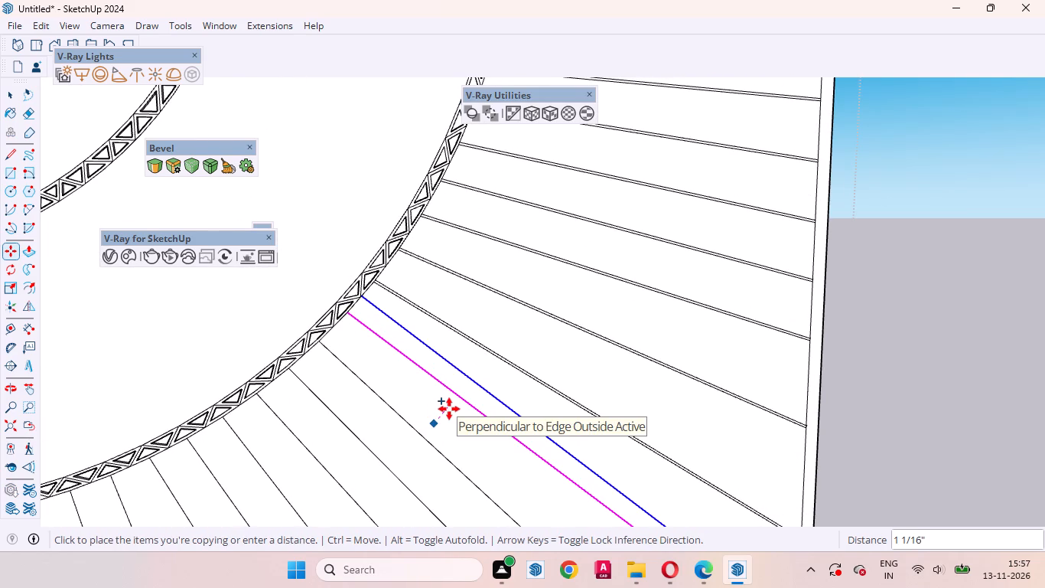
pyautogui.write('3mm')
pyautogui.press('Return')
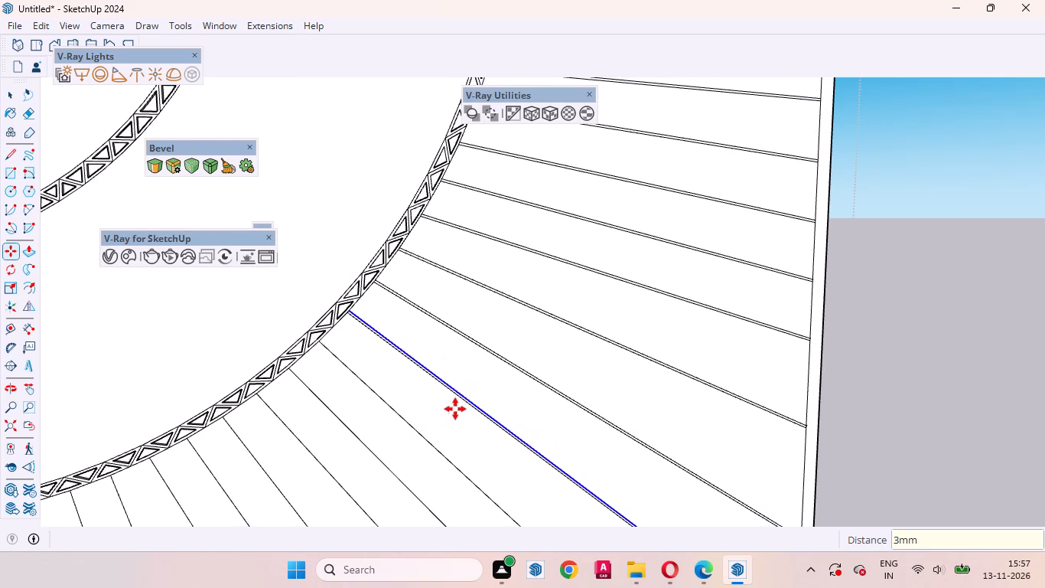
pyautogui.press('space')
pyautogui.click(478, 384)
# Copy the thirteenth radial line, the first one reaching the panel's bottom frame, 3 mm upward, toward the guide.
pyautogui.scroll(-2, 506, 354)
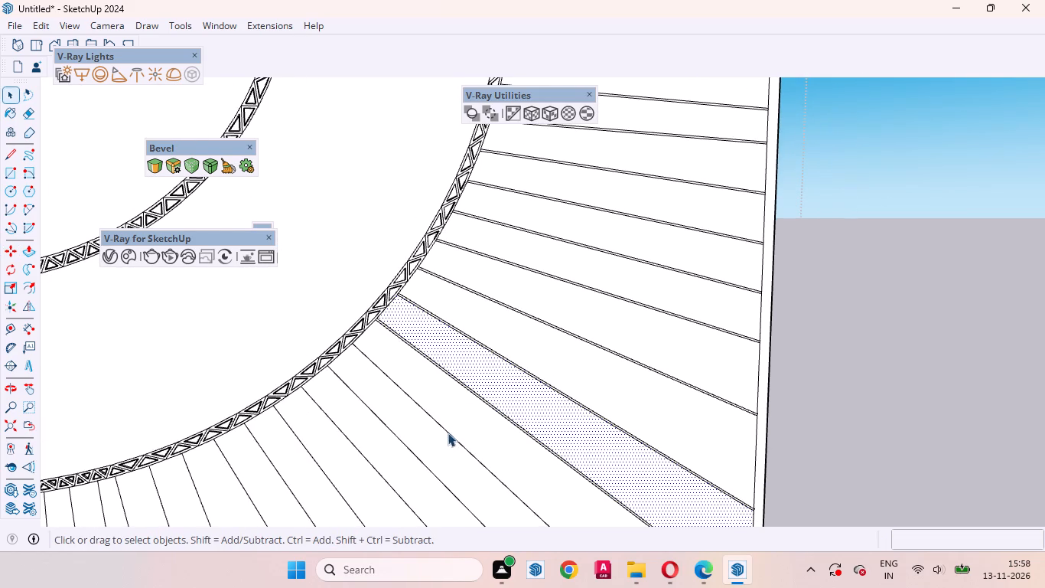
pyautogui.click(448, 433)
pyautogui.press('m')
pyautogui.click(448, 456)
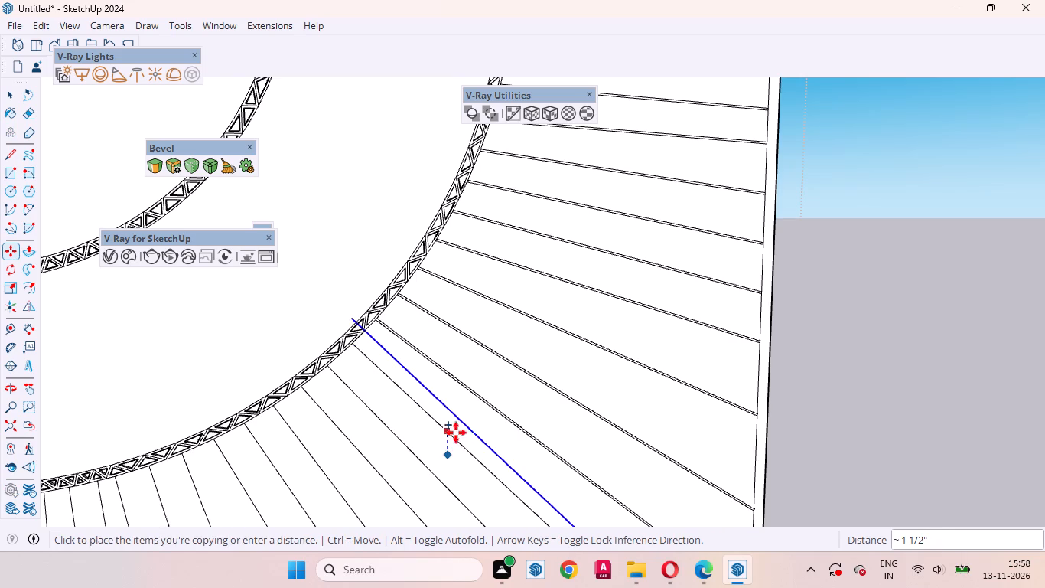
pyautogui.write('3mm')
pyautogui.press('Return')
pyautogui.press('space')
pyautogui.click(473, 430)
# Draw a line about 1/8" long from the outer end of the thirteenth radial line's copy to the bottom frame edge.
pyautogui.scroll(-6, 526, 326)
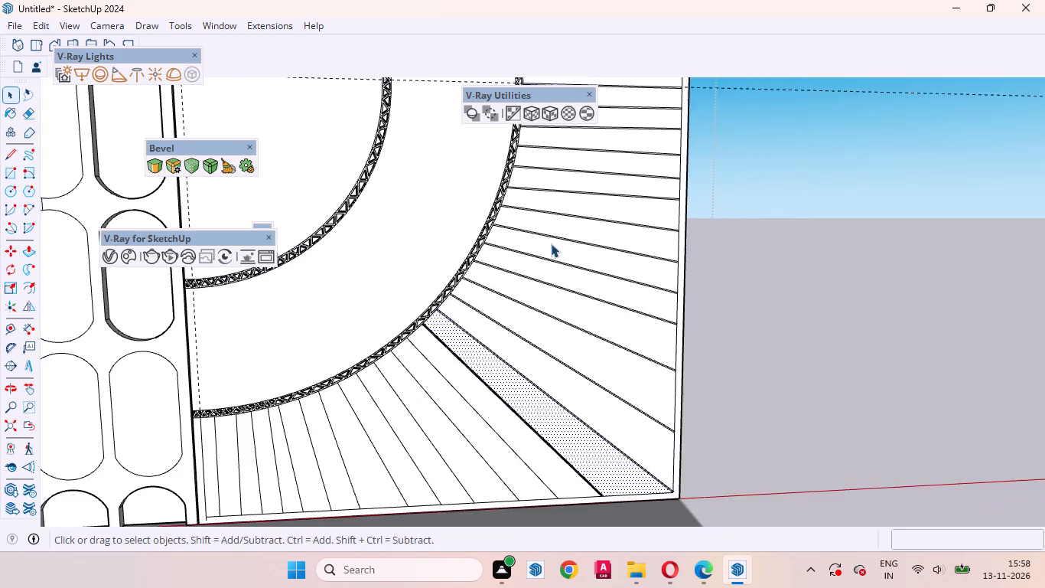
pyautogui.scroll(-3, 551, 243)
pyautogui.scroll(20, 518, 367)
pyautogui.scroll(6, 518, 367)
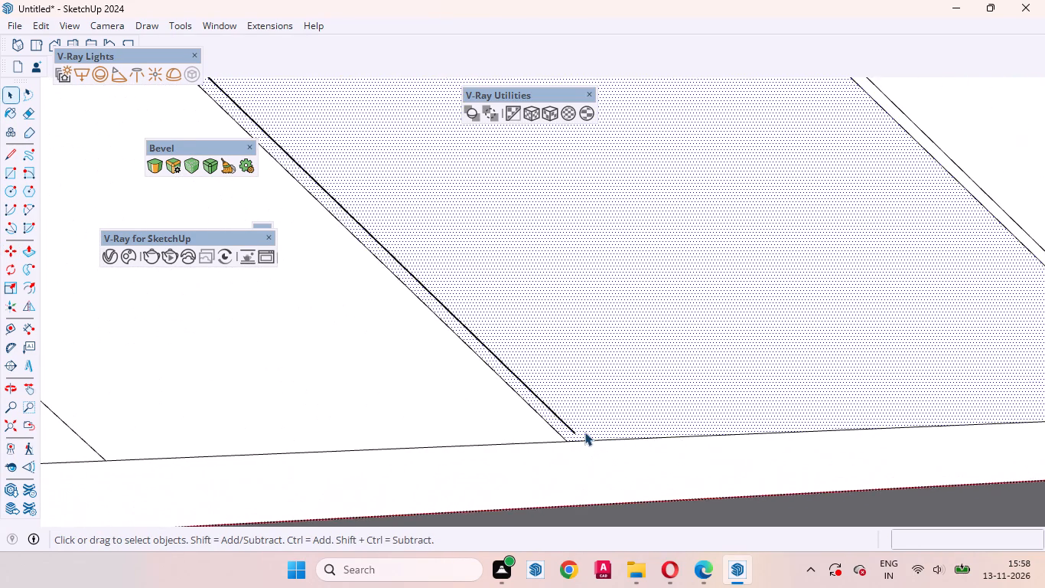
pyautogui.press('l')
pyautogui.scroll(4, 582, 435)
pyautogui.click(572, 432)
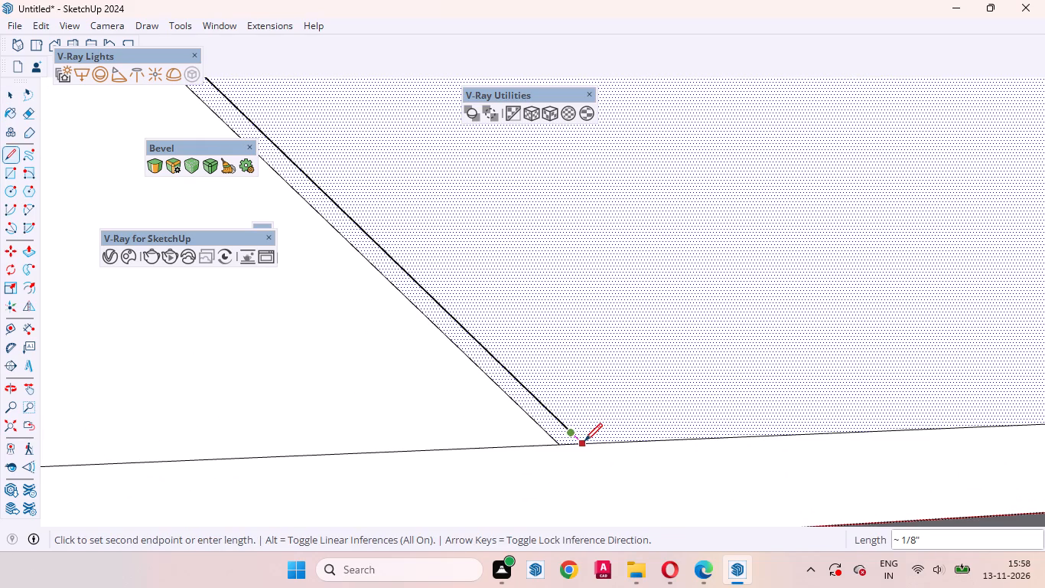
pyautogui.click(585, 441)
pyautogui.press('space')
pyautogui.scroll(-13, 679, 489)
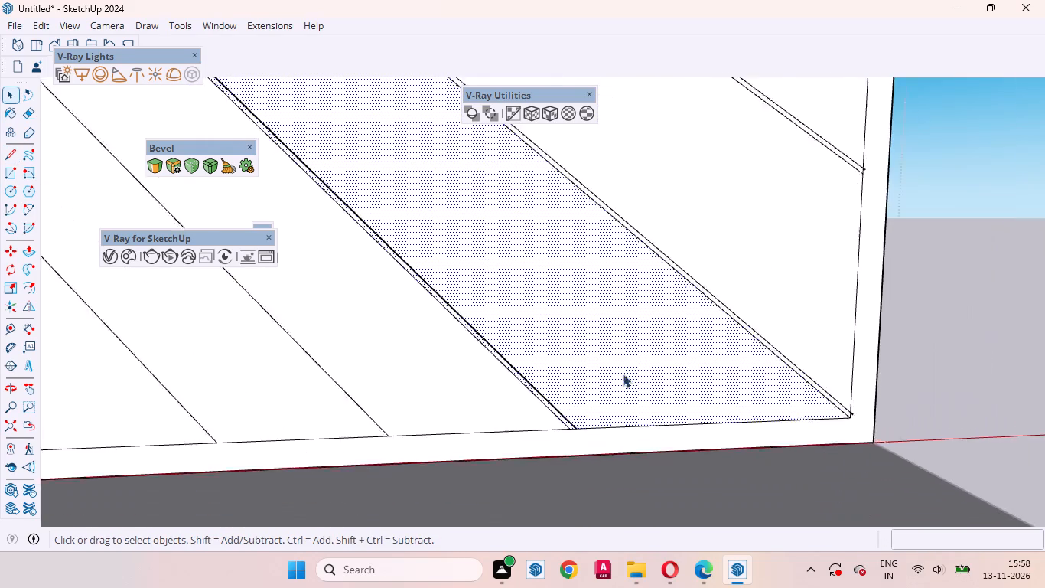
# Draw a short line from the inner end of the thirteenth radial line's copy to the truss border edge.
pyautogui.scroll(-16, 623, 374)
pyautogui.scroll(14, 601, 287)
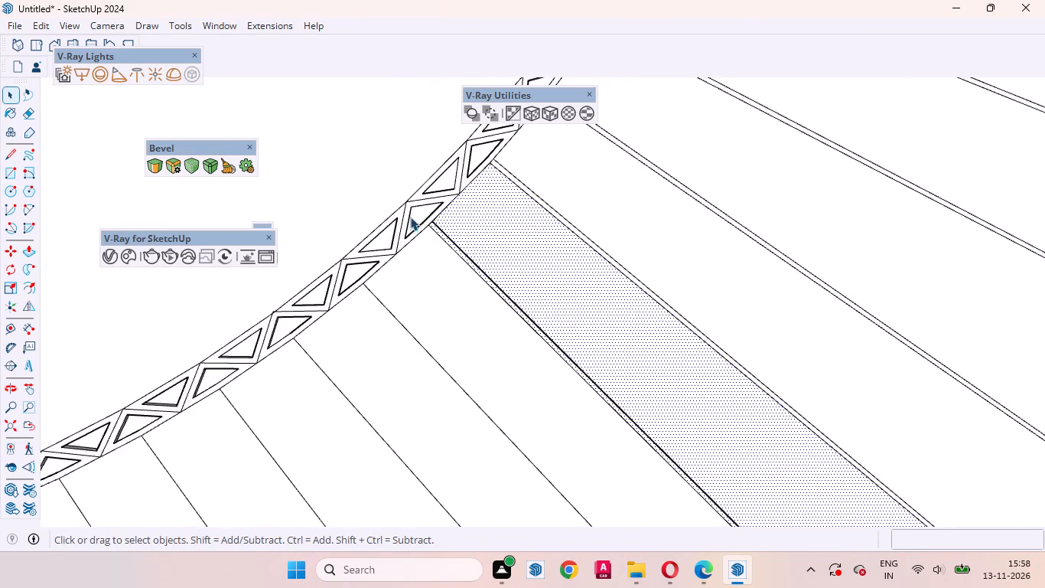
pyautogui.scroll(20, 410, 217)
pyautogui.scroll(15, 410, 217)
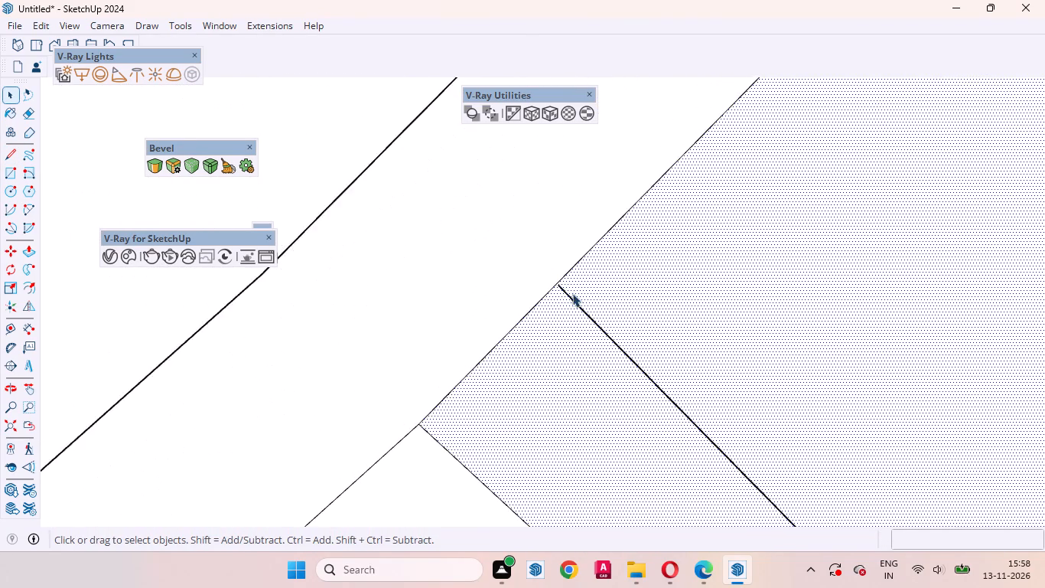
pyautogui.scroll(10, 572, 293)
pyautogui.press('l')
pyautogui.scroll(4, 541, 276)
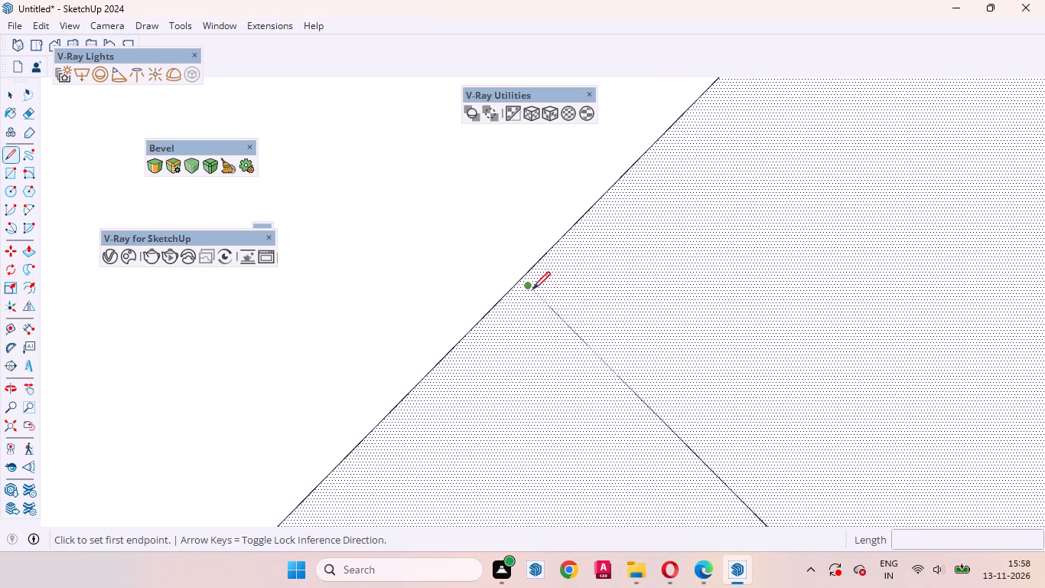
pyautogui.scroll(-2, 571, 339)
pyautogui.click(535, 292)
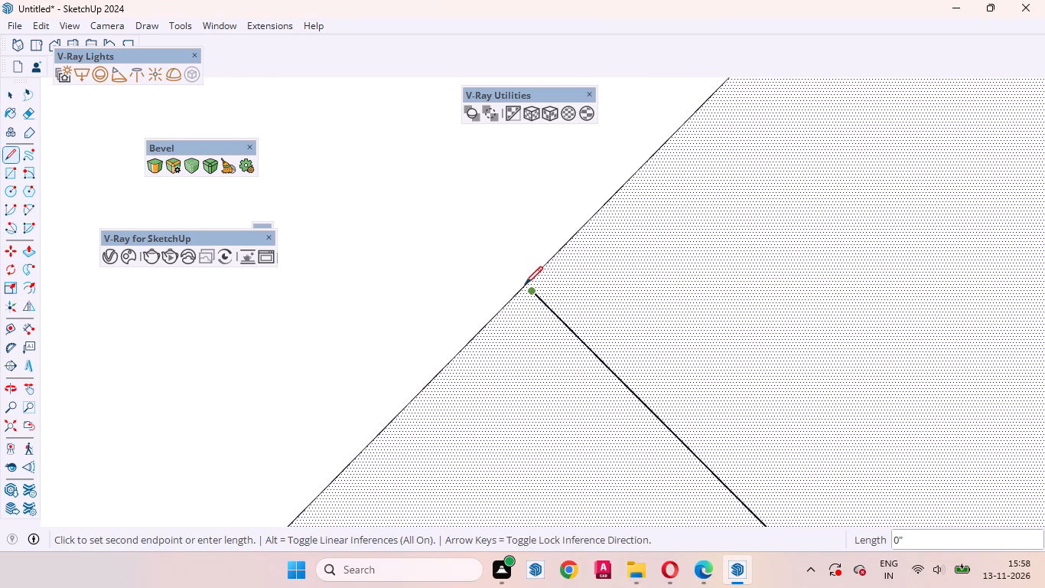
pyautogui.scroll(1, 525, 283)
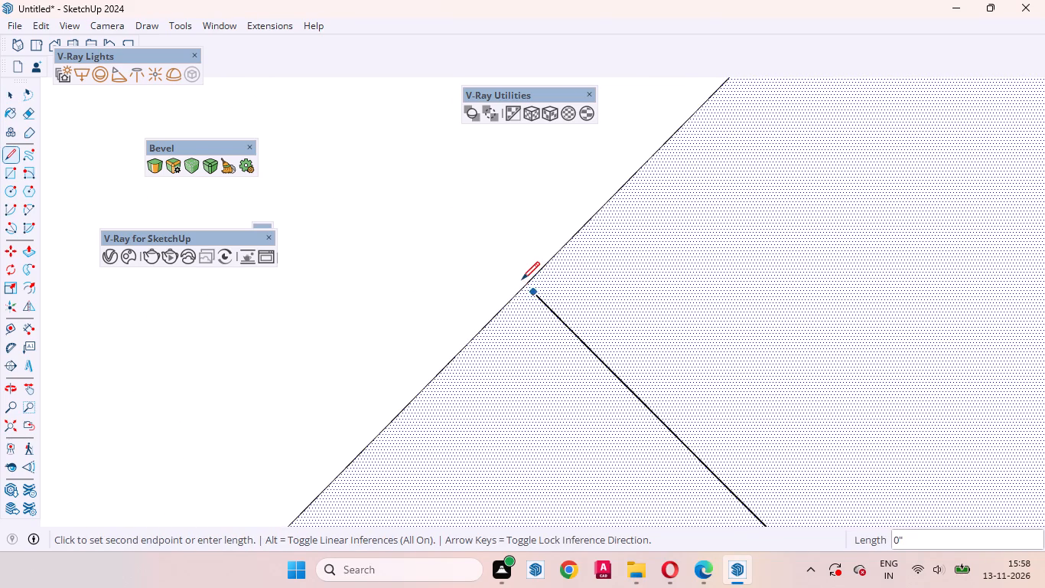
pyautogui.click(523, 283)
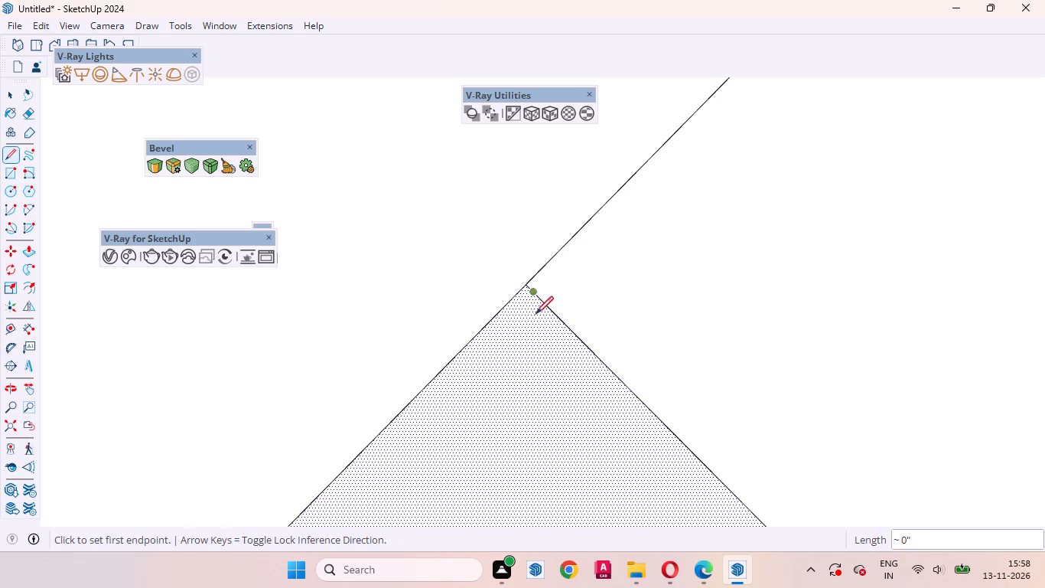
pyautogui.press('space')
# Copy the fourteenth radial line, the second one reaching the bottom frame, 3 mm perpendicular to itself, toward the thirteenth.
pyautogui.scroll(-20, 639, 279)
pyautogui.scroll(-7, 639, 279)
pyautogui.scroll(1, 330, 240)
pyautogui.scroll(-1, 330, 240)
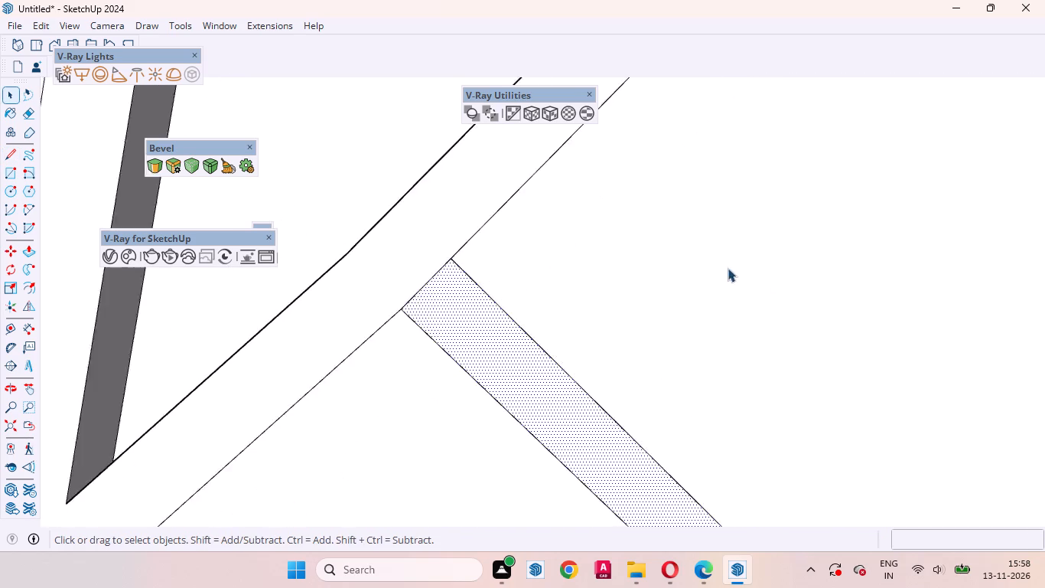
pyautogui.scroll(-2, 728, 268)
pyautogui.scroll(1, 749, 275)
pyautogui.scroll(-20, 749, 275)
pyautogui.scroll(-15, 749, 275)
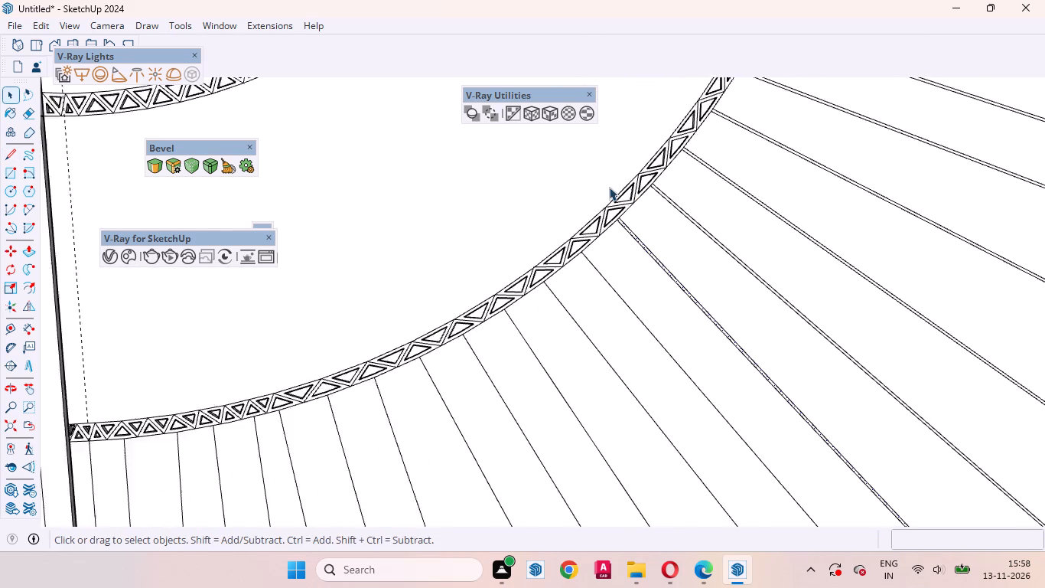
pyautogui.click(671, 345)
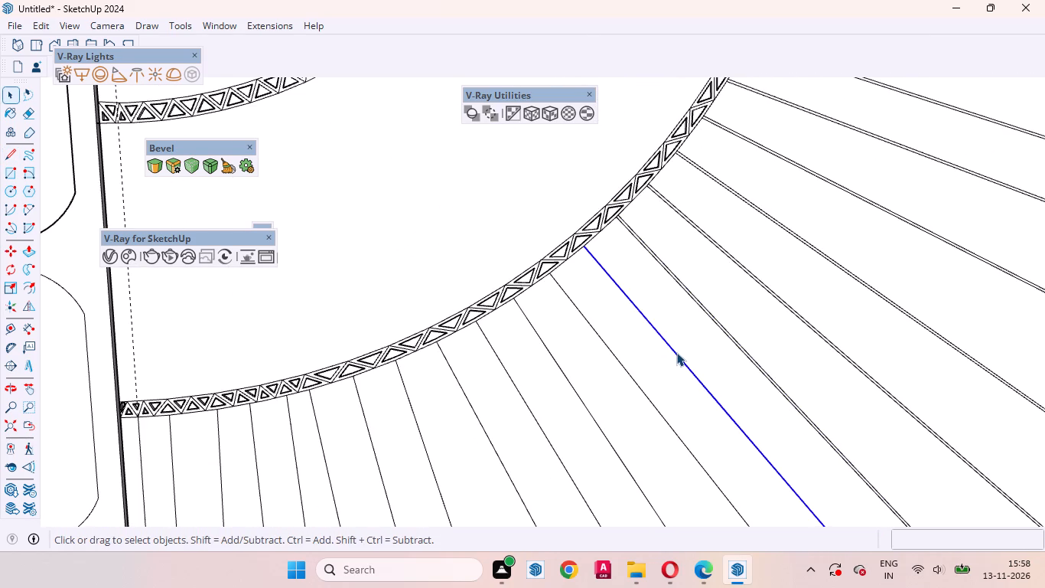
pyautogui.press('m')
pyautogui.scroll(8, 684, 372)
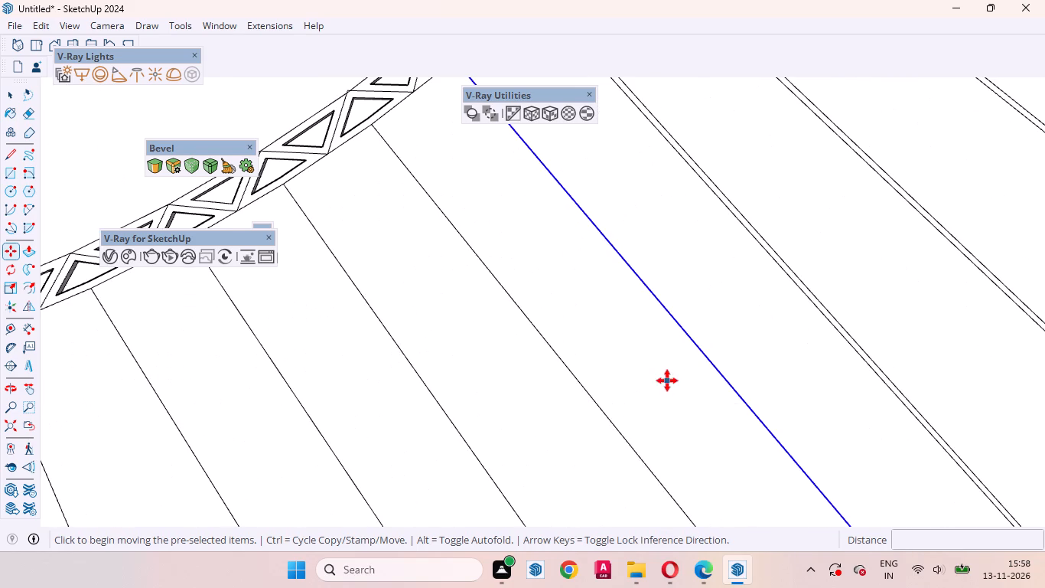
pyautogui.click(672, 374)
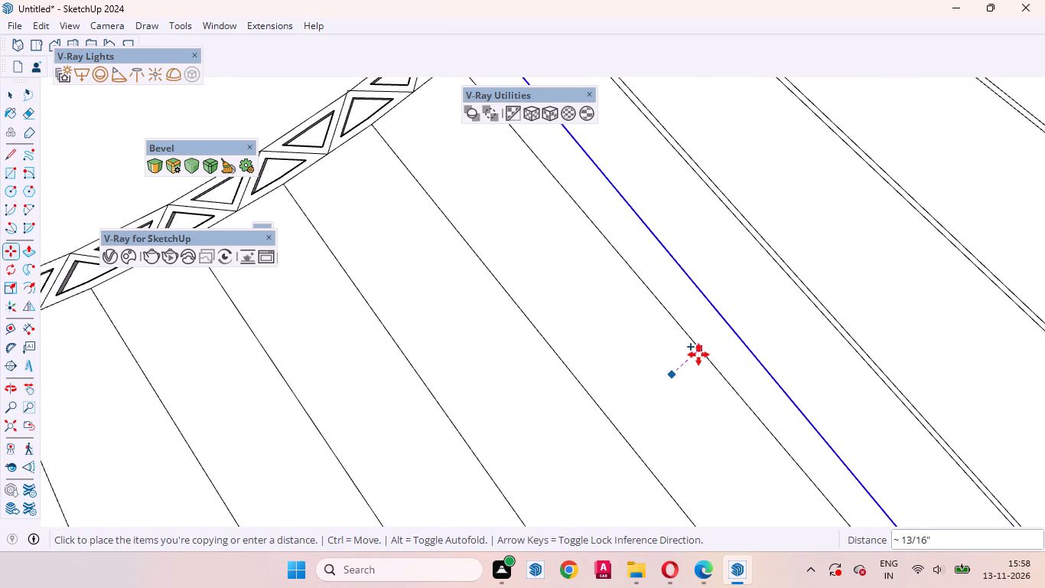
pyautogui.write('3mm')
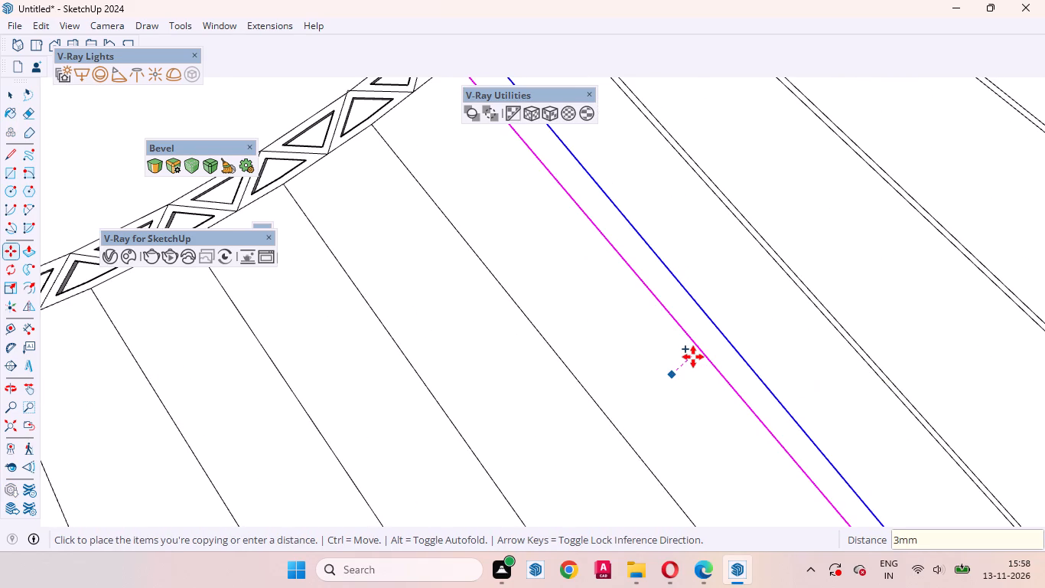
pyautogui.press('Return')
pyautogui.press('space')
# Check the inner end of the fourteenth radial line's copy and extend its outer end with a line to the bottom frame edge.
pyautogui.click(722, 292)
pyautogui.scroll(-5, 597, 295)
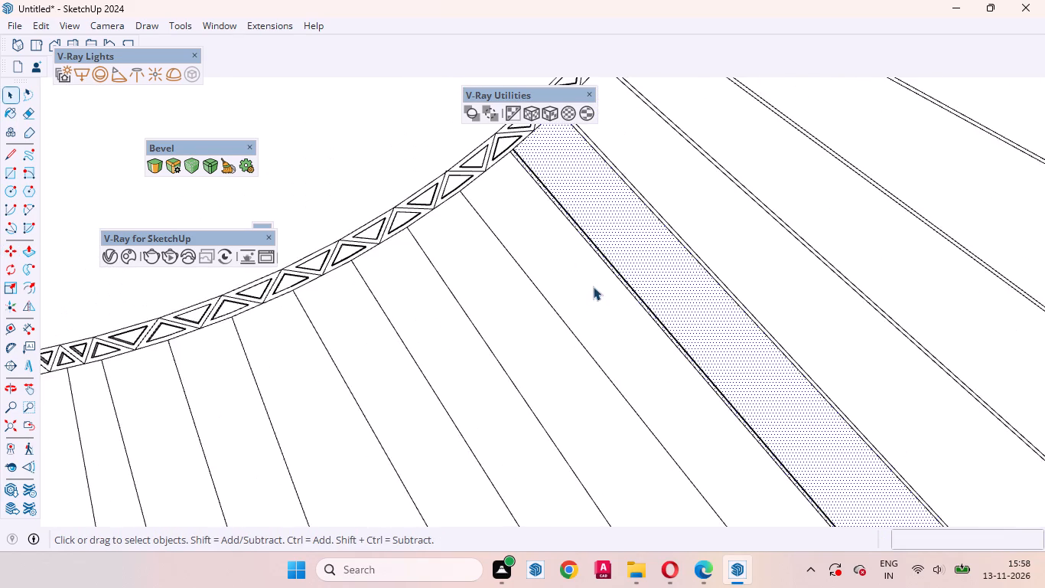
pyautogui.scroll(-3, 597, 309)
pyautogui.scroll(20, 542, 201)
pyautogui.scroll(9, 542, 201)
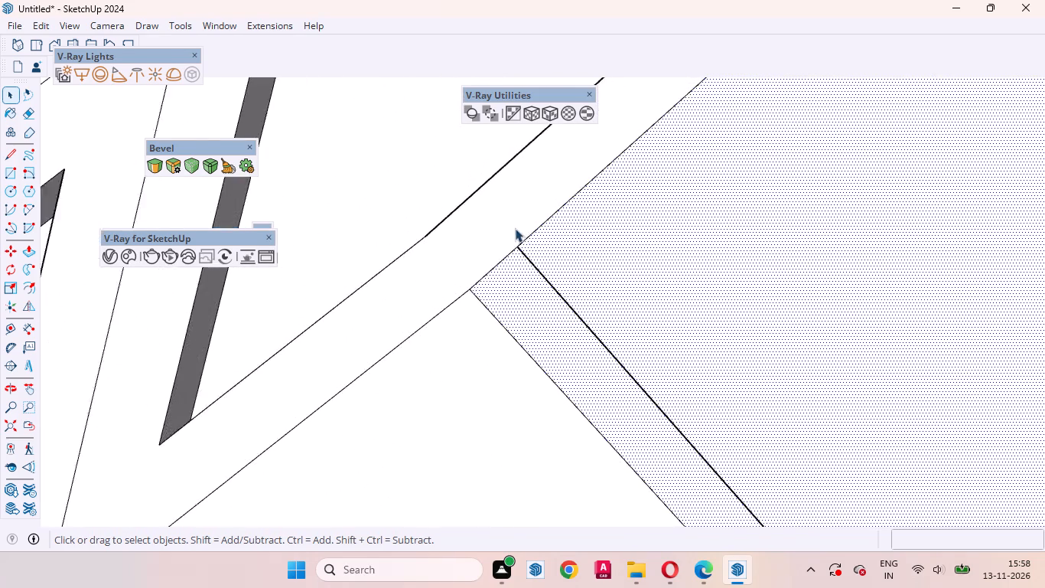
pyautogui.scroll(20, 515, 228)
pyautogui.scroll(17, 515, 228)
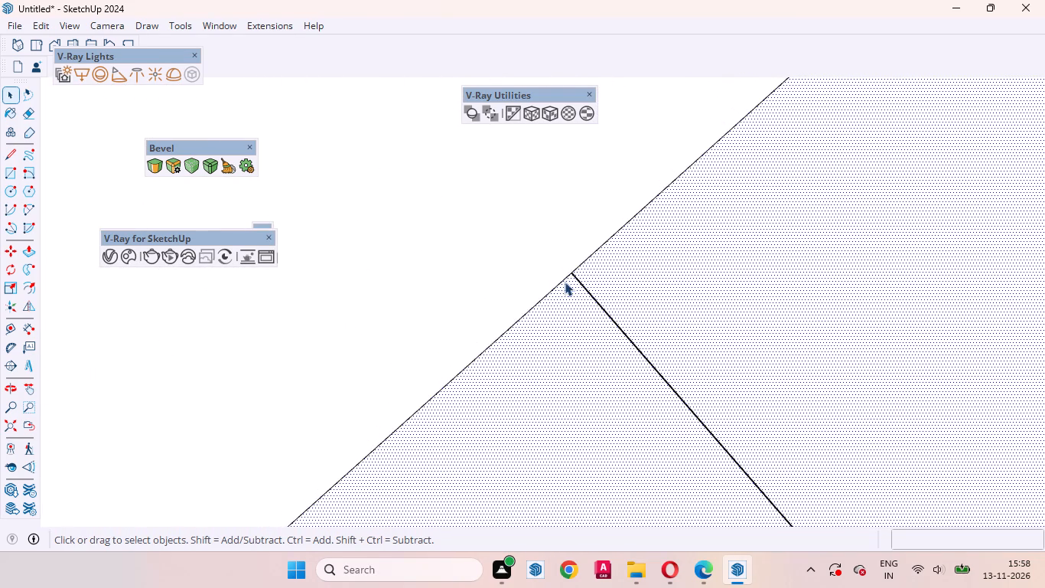
pyautogui.scroll(20, 565, 282)
pyautogui.scroll(6, 565, 282)
pyautogui.scroll(-2, 573, 256)
pyautogui.scroll(1, 573, 256)
pyautogui.scroll(-6, 573, 256)
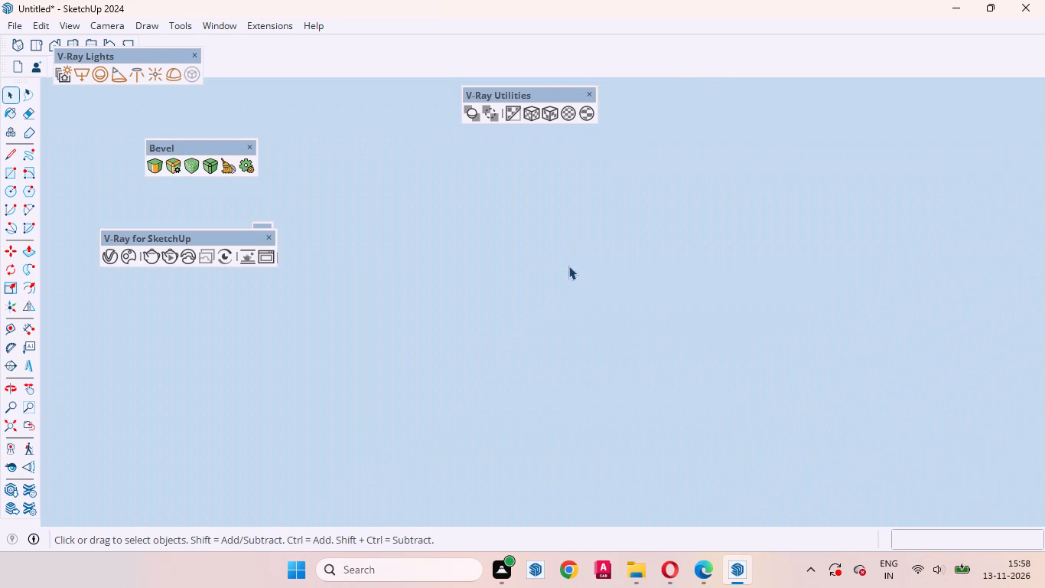
pyautogui.scroll(-20, 568, 266)
pyautogui.scroll(-14, 568, 266)
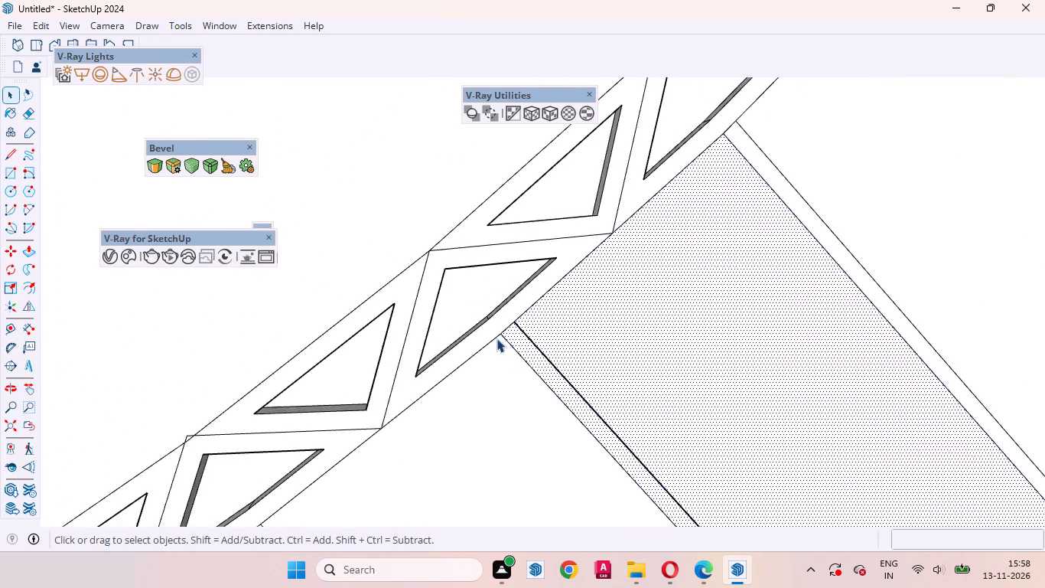
pyautogui.scroll(-20, 496, 338)
pyautogui.scroll(-11, 496, 338)
pyautogui.scroll(1, 492, 282)
pyautogui.scroll(-1, 492, 282)
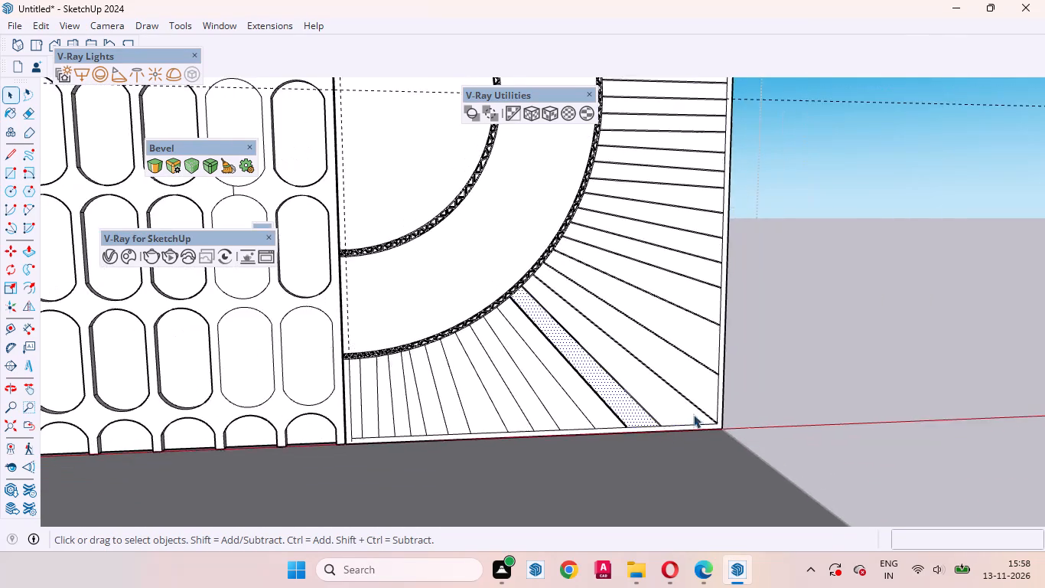
pyautogui.scroll(19, 625, 433)
pyautogui.press('l')
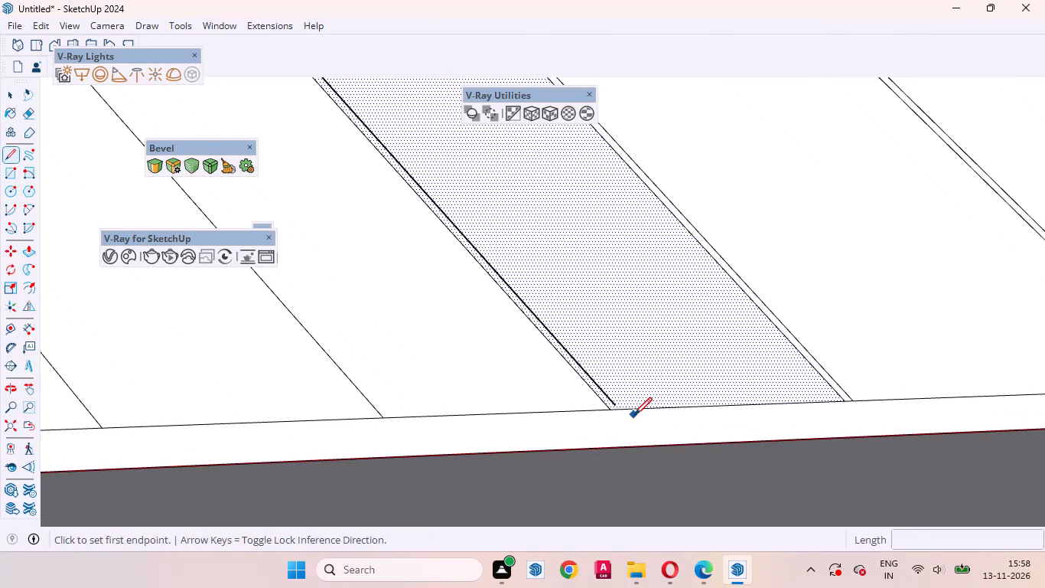
pyautogui.scroll(9, 697, 449)
pyautogui.scroll(8, 568, 361)
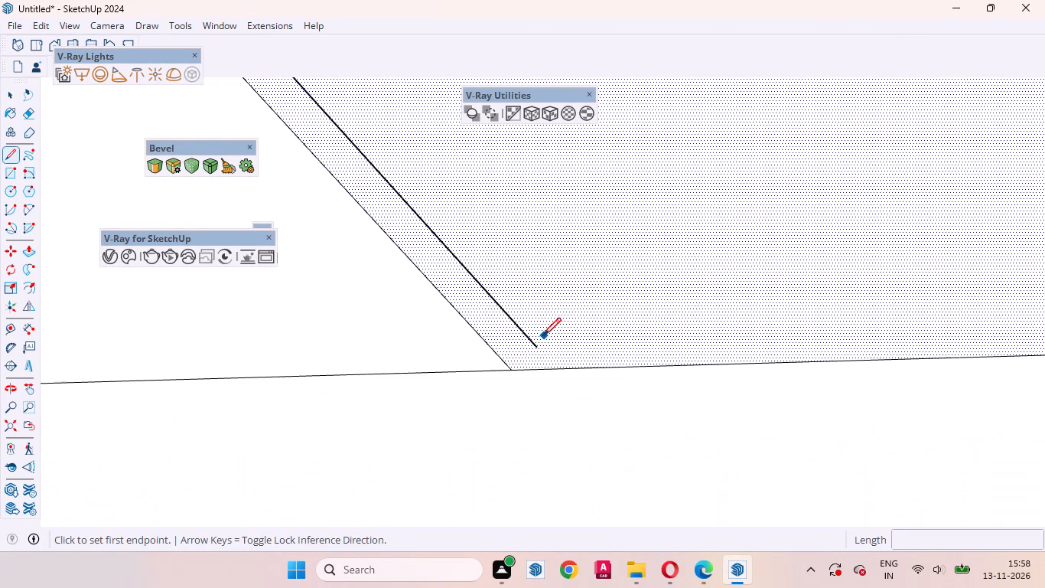
pyautogui.click(539, 348)
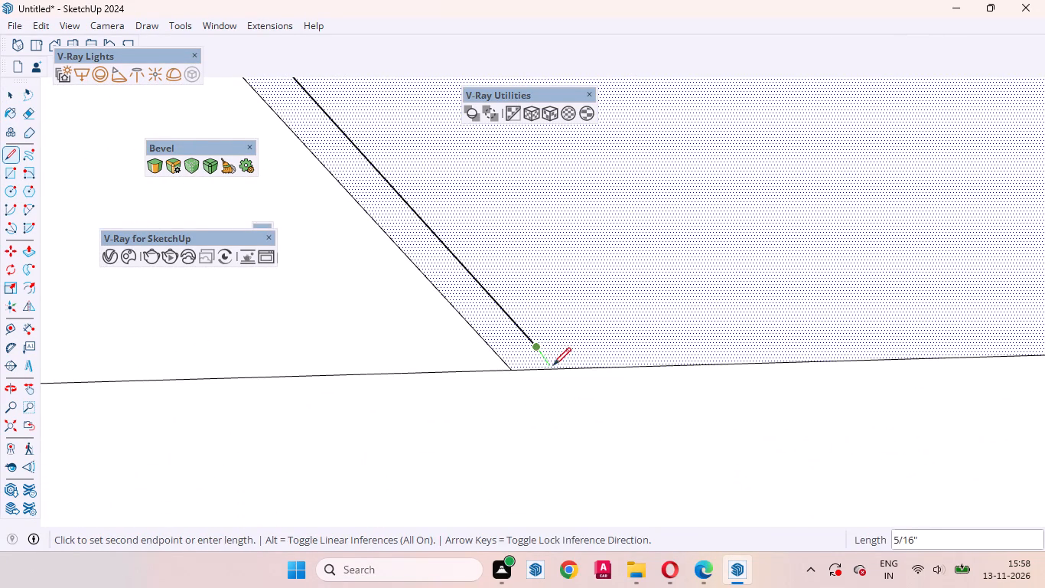
pyautogui.click(559, 369)
pyautogui.press('space')
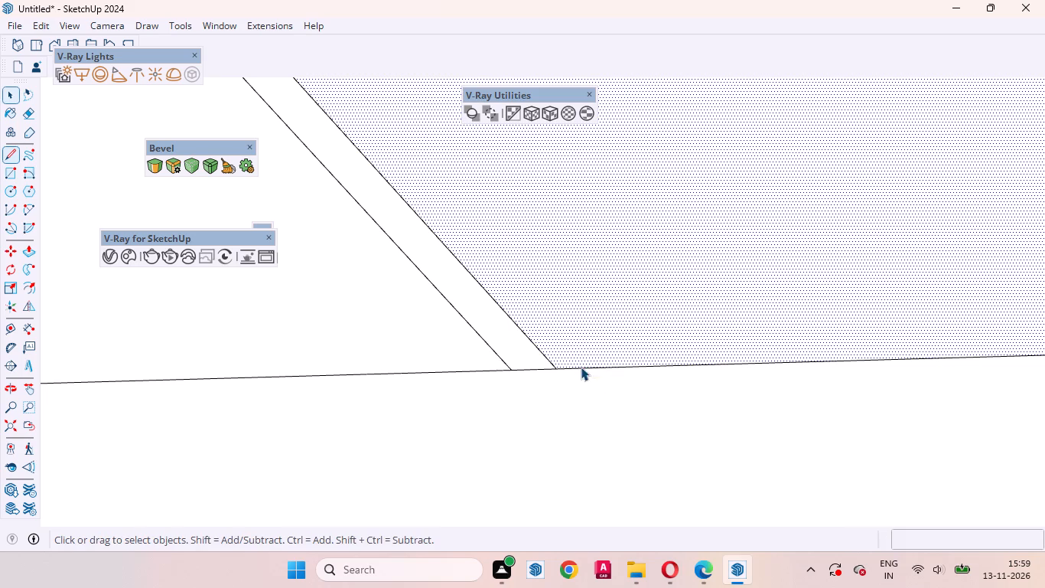
# Copy the fifteenth radial line, the third one reaching the bottom frame, at a distance of 3 mm toward the fourteenth.
pyautogui.scroll(-20, 728, 422)
pyautogui.scroll(-8, 728, 422)
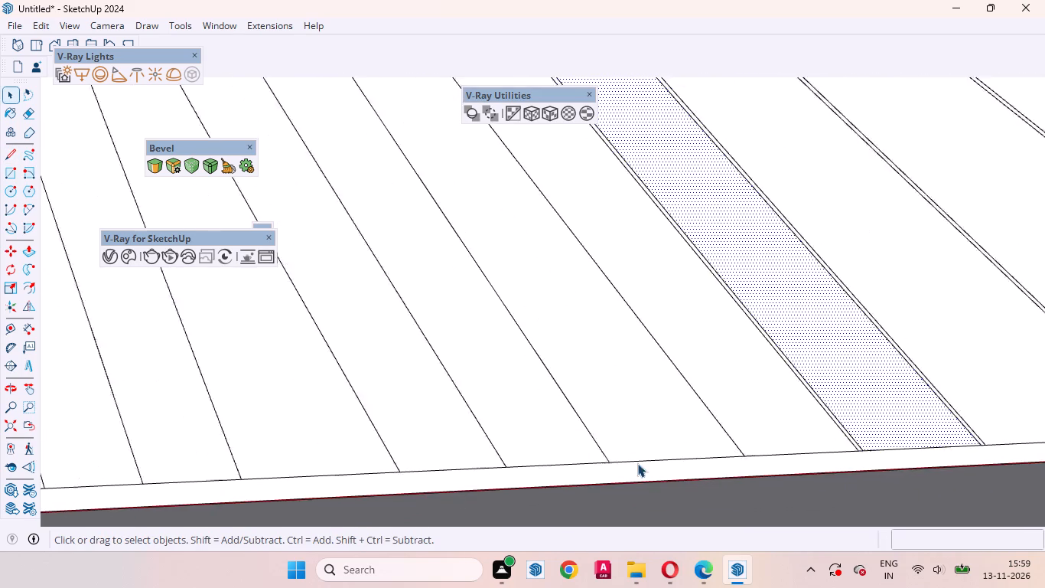
pyautogui.scroll(-2, 637, 463)
pyautogui.click(588, 302)
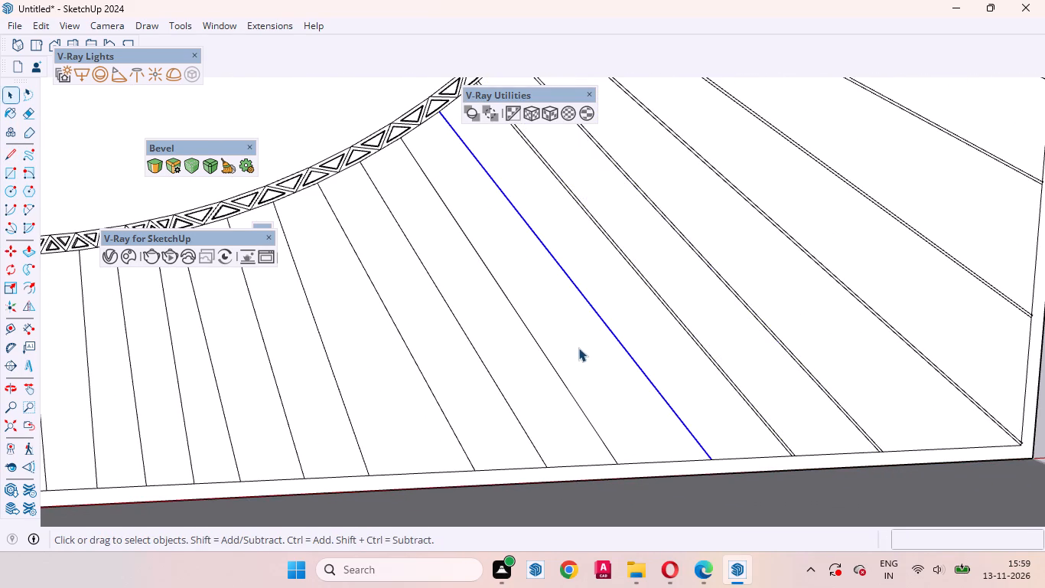
pyautogui.press('m')
pyautogui.scroll(4, 578, 348)
pyautogui.click(588, 347)
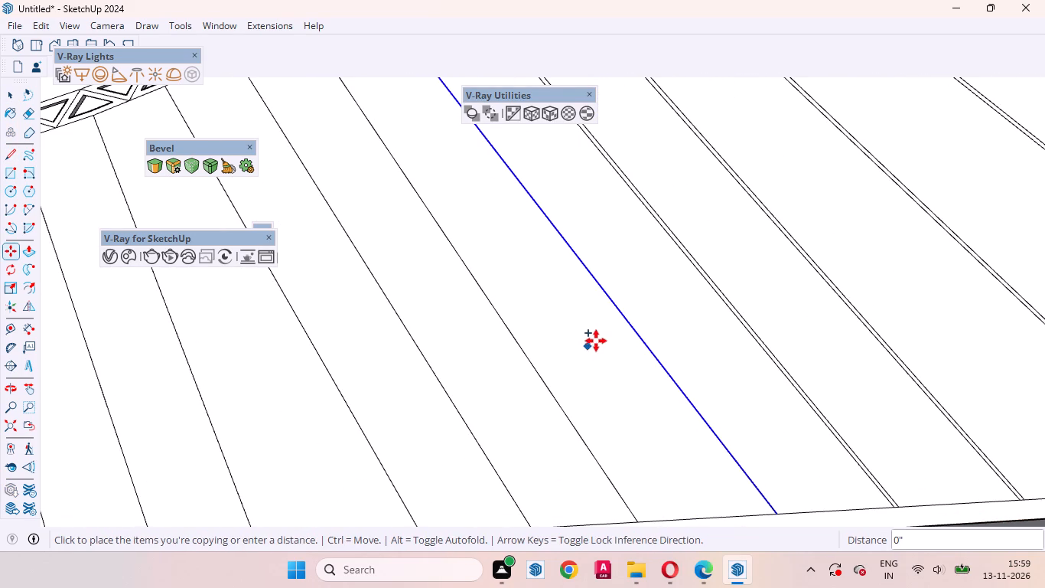
pyautogui.write('3mm')
pyautogui.press('Return')
pyautogui.press('space')
# Draw a line about 1/16" long from the outer end of the fifteenth radial line's copy to the bottom frame edge.
pyautogui.scroll(3, 806, 537)
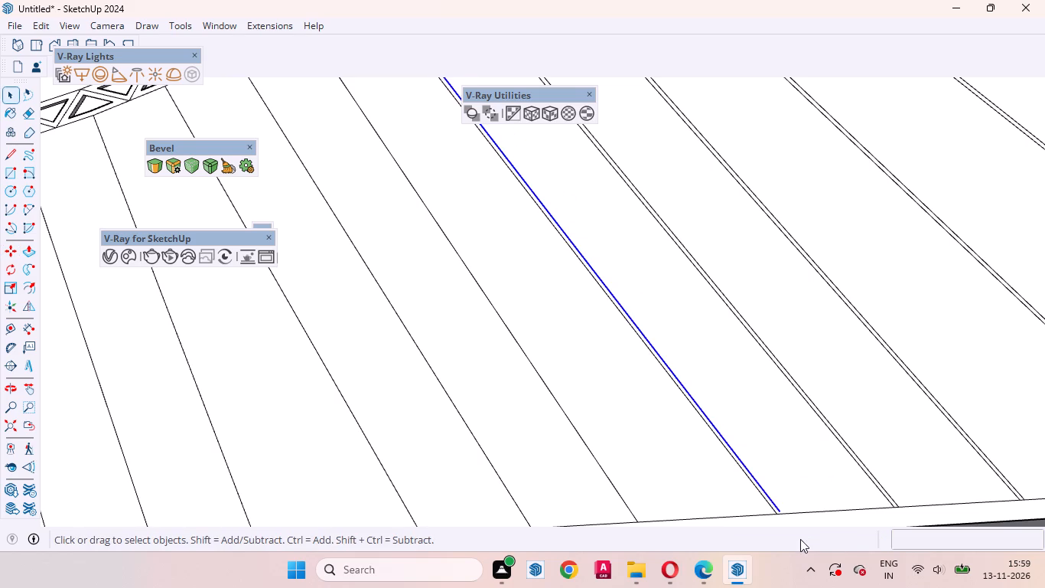
pyautogui.scroll(1, 800, 539)
pyautogui.click(780, 437)
pyautogui.scroll(-4, 516, 302)
pyautogui.scroll(18, 687, 442)
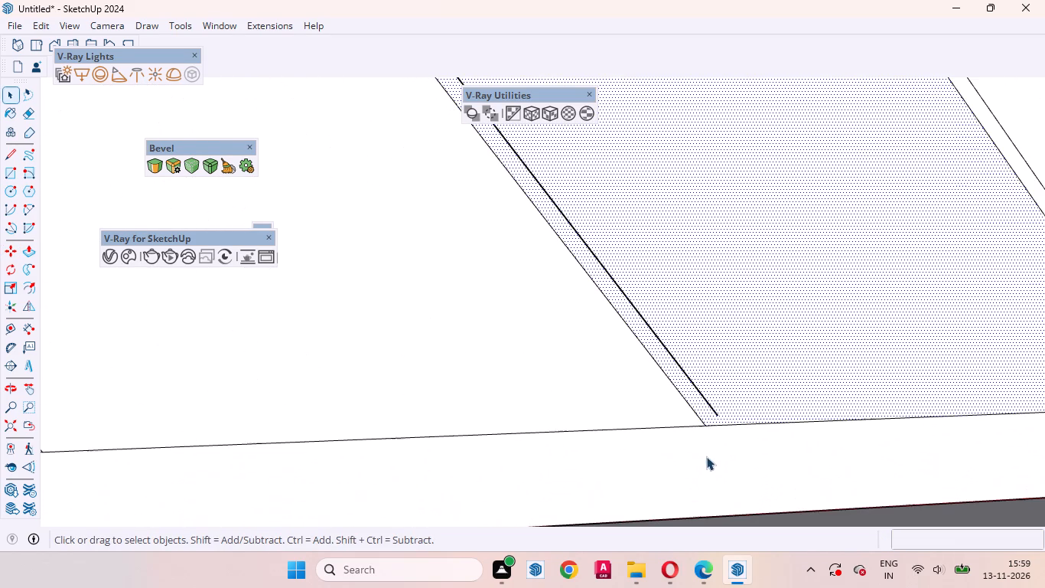
pyautogui.press('l')
pyautogui.click(717, 415)
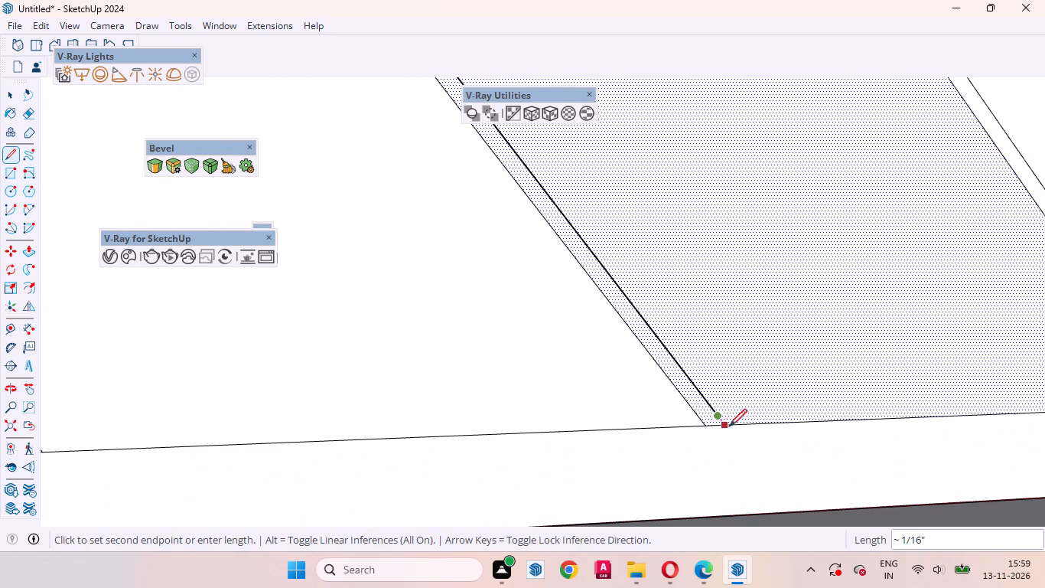
pyautogui.click(730, 427)
pyautogui.press('space')
# Copy the sixteenth radial line, the fourth one reaching the bottom frame, 3 mm perpendicular to itself, toward the fifteenth.
pyautogui.scroll(-9, 762, 449)
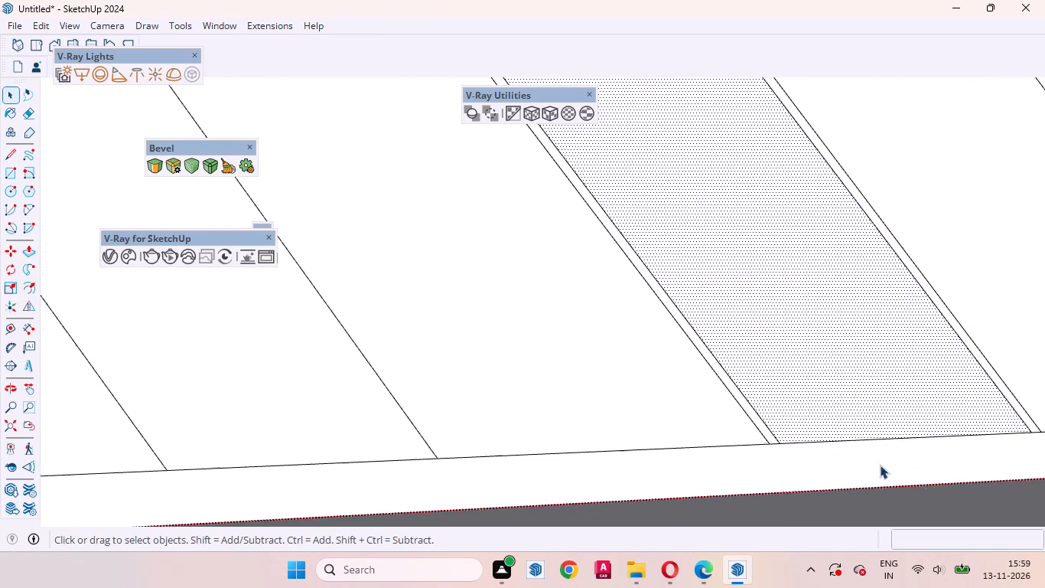
pyautogui.scroll(-8, 880, 465)
pyautogui.click(611, 353)
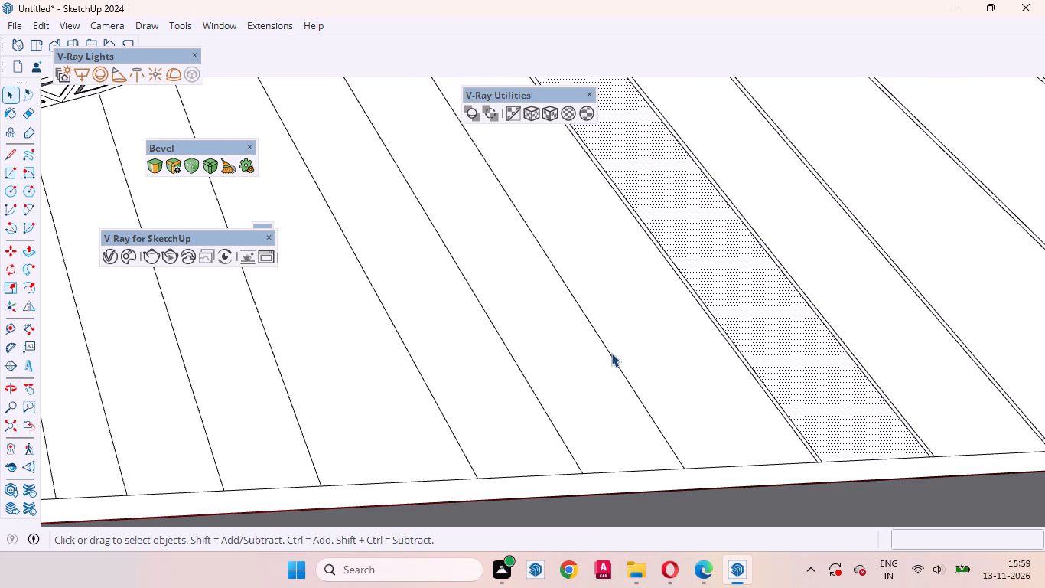
pyautogui.press('m')
pyautogui.click(590, 374)
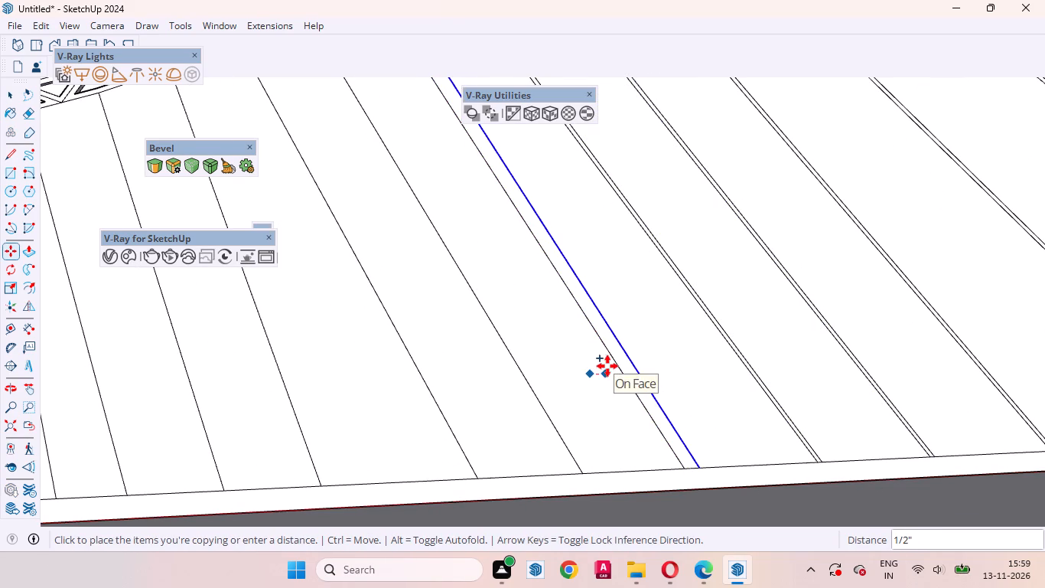
pyautogui.scroll(9, 604, 366)
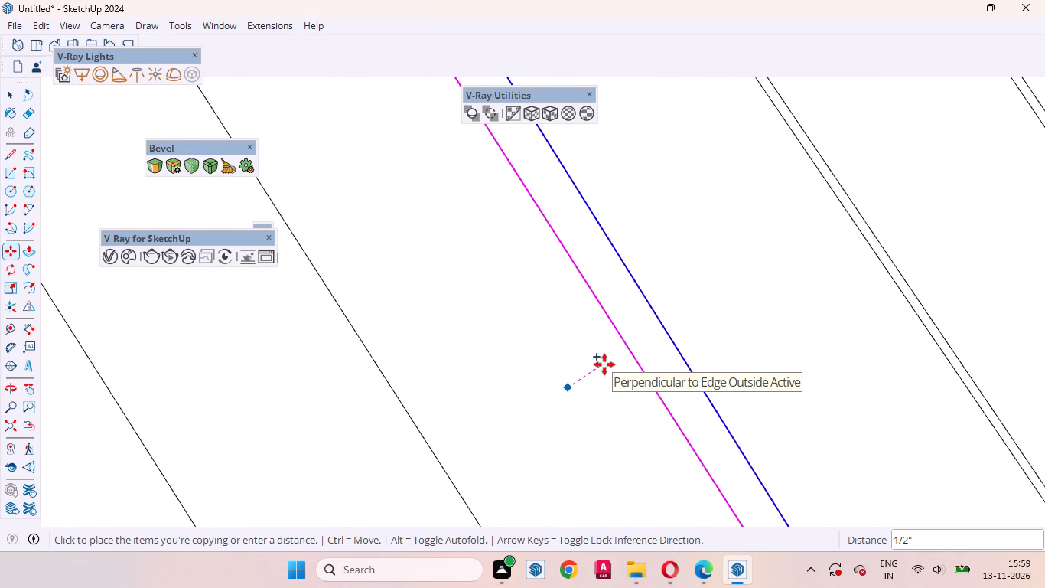
pyautogui.write('3mm')
pyautogui.press('Return')
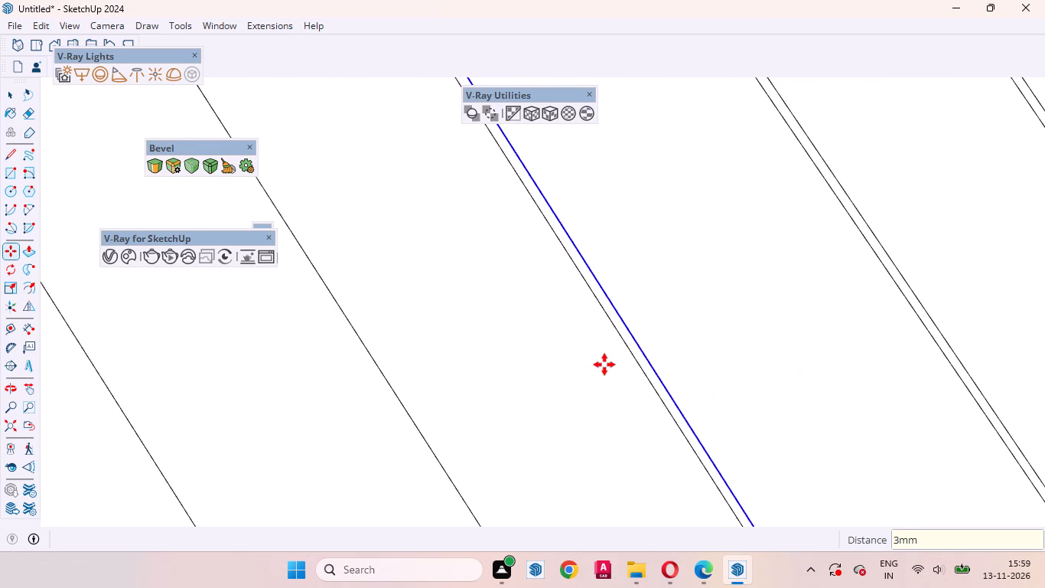
pyautogui.press('space')
# Draw a line about 1/16" long from the outer end of the sixteenth radial line's copy to the bottom frame edge.
pyautogui.click(739, 315)
pyautogui.scroll(-9, 603, 305)
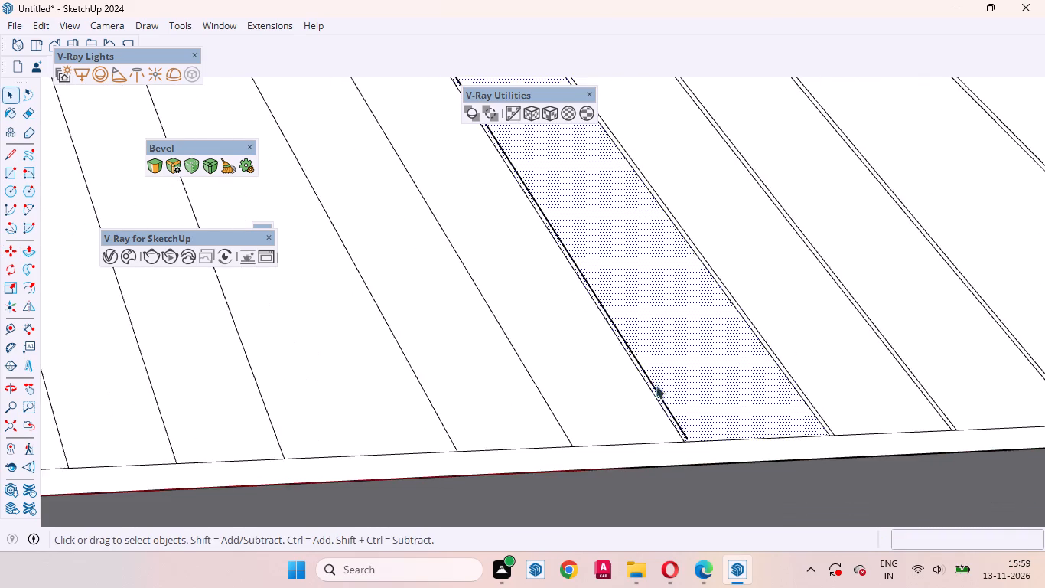
pyautogui.scroll(20, 695, 456)
pyautogui.scroll(3, 695, 456)
pyautogui.press('l')
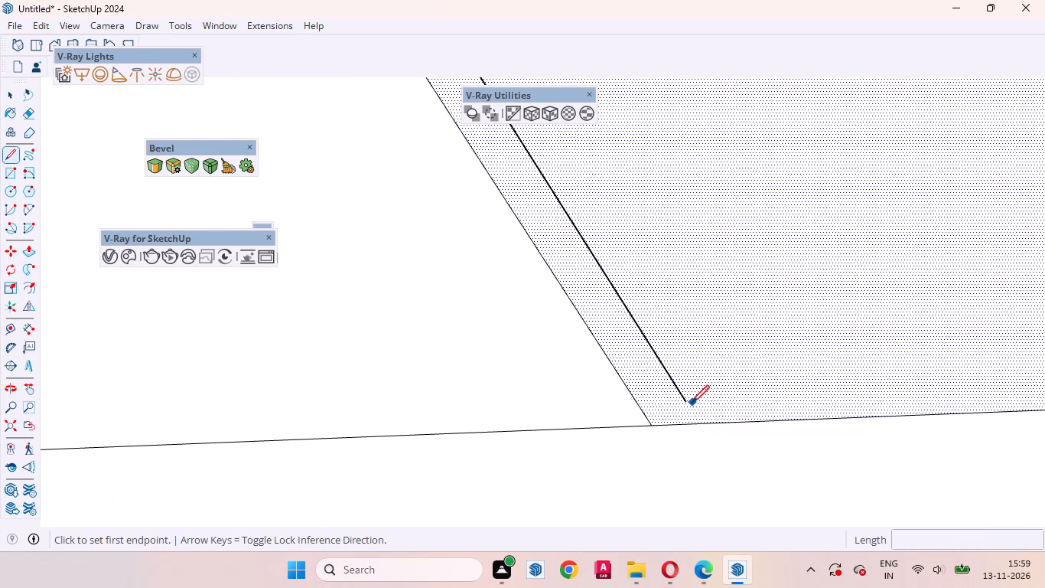
pyautogui.click(685, 400)
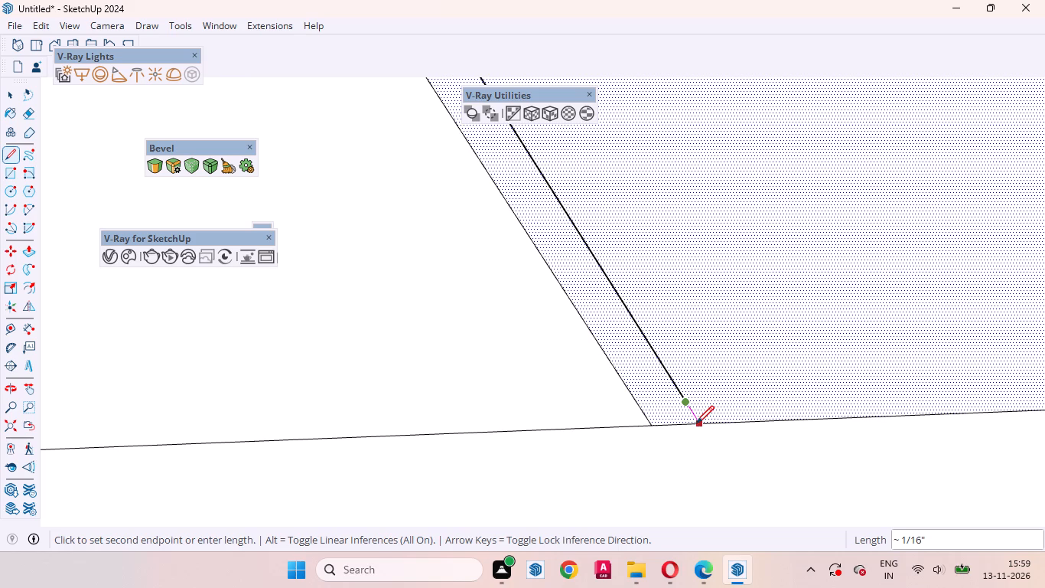
pyautogui.click(696, 423)
pyautogui.press('space')
pyautogui.scroll(-5, 730, 452)
pyautogui.scroll(5, 700, 439)
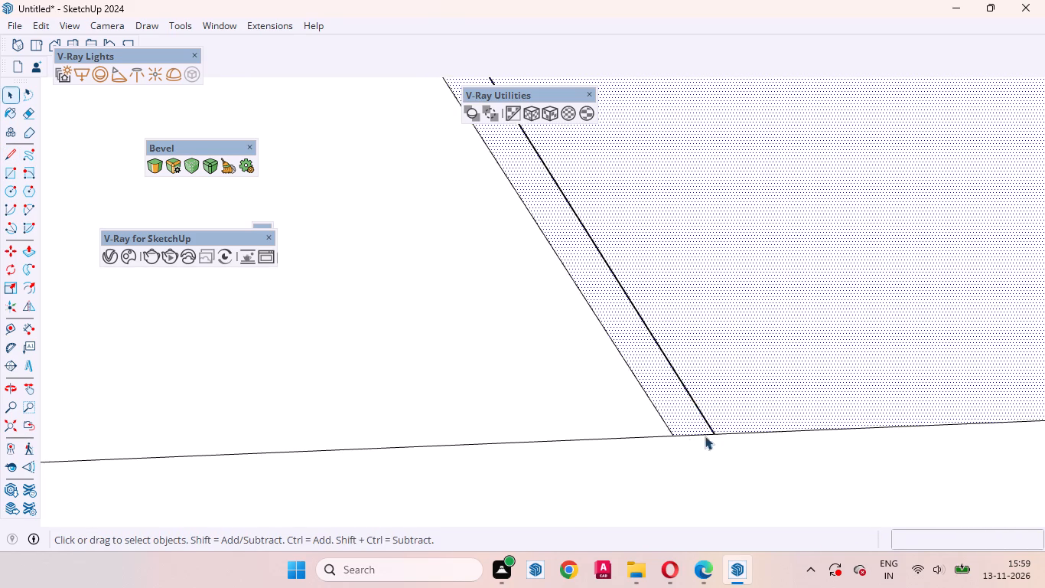
pyautogui.scroll(9, 705, 436)
pyautogui.scroll(-20, 723, 444)
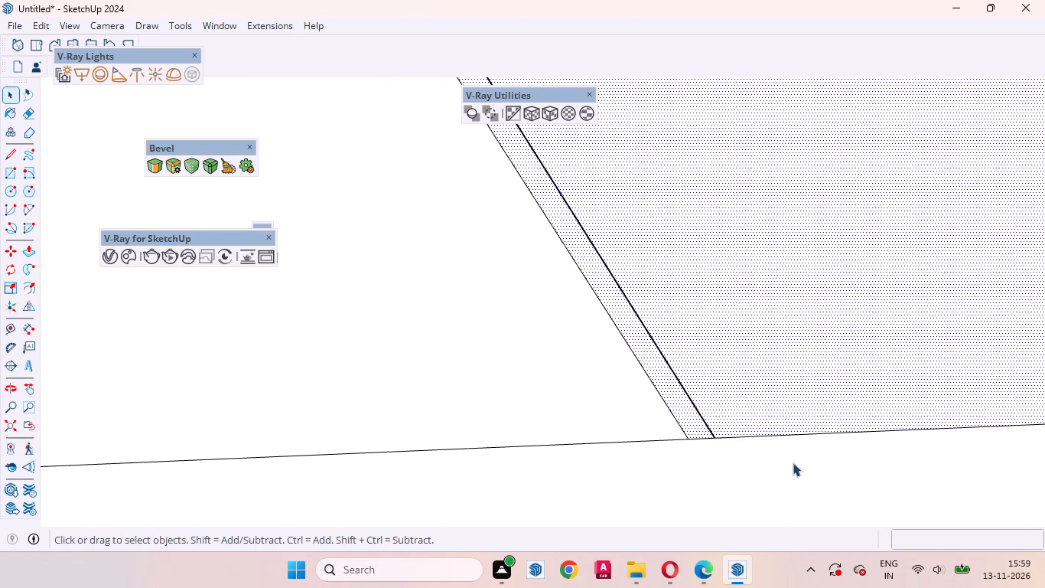
# Close the inner end of the sixteenth radial line's copy with a tiny line to the arched truss border's outer edge.
pyautogui.scroll(-20, 793, 462)
pyautogui.scroll(-10, 793, 462)
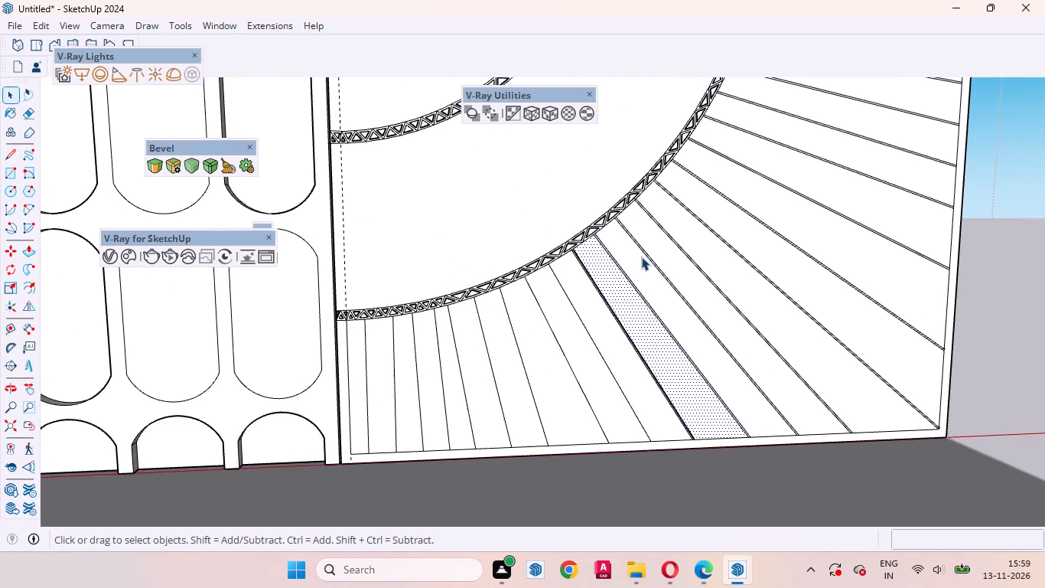
pyautogui.scroll(20, 578, 238)
pyautogui.scroll(15, 578, 238)
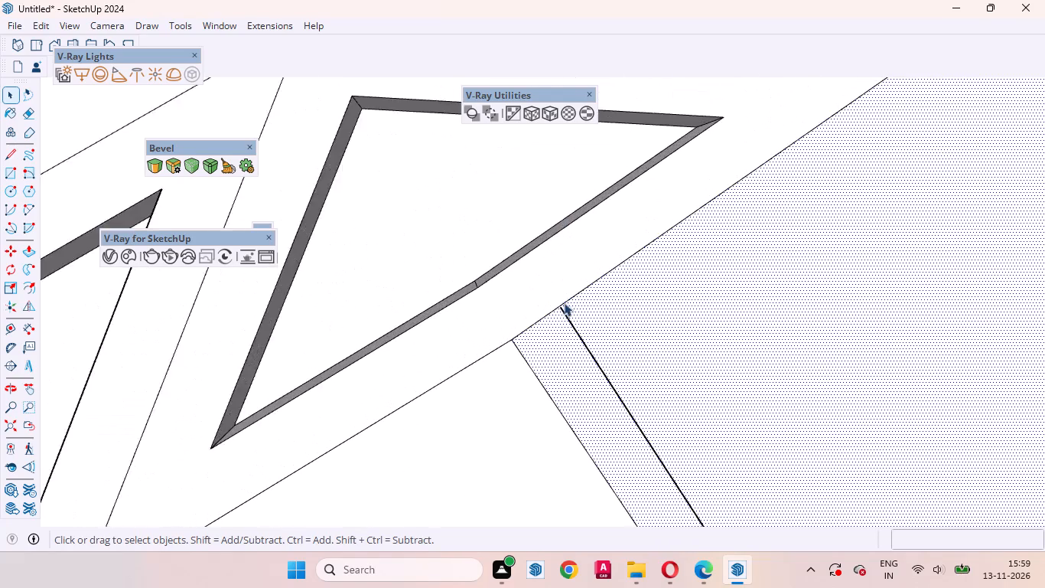
pyautogui.scroll(20, 564, 302)
pyautogui.scroll(3, 564, 302)
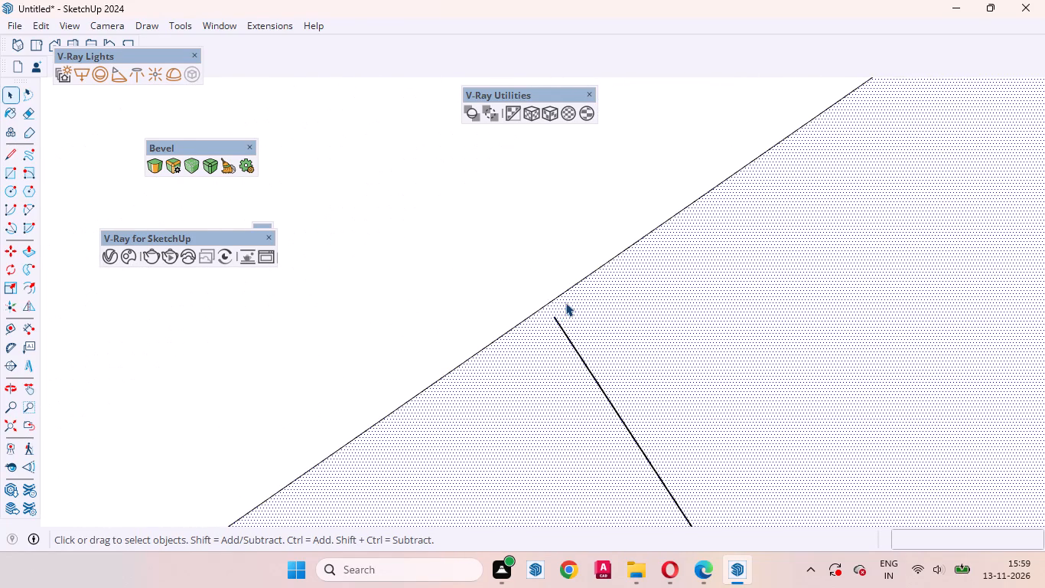
pyautogui.press('l')
pyautogui.press('l')
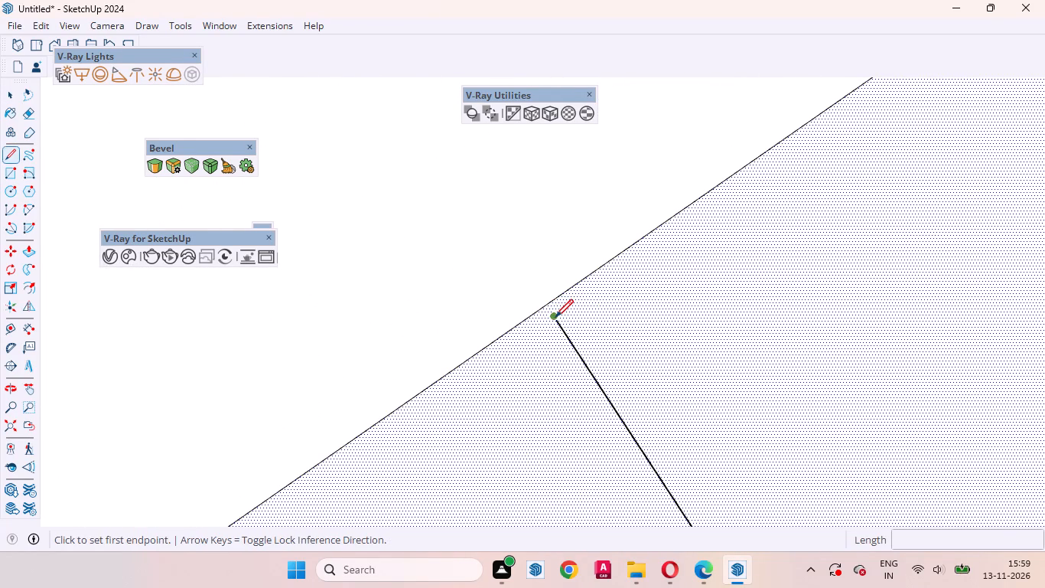
pyautogui.click(556, 320)
pyautogui.click(548, 305)
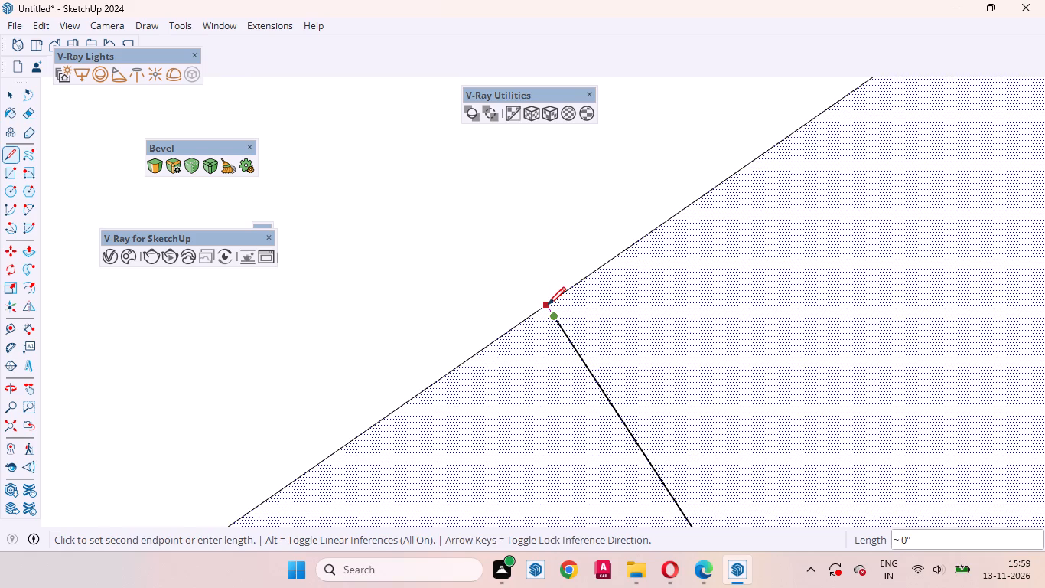
pyautogui.press('space')
pyautogui.scroll(-11, 591, 326)
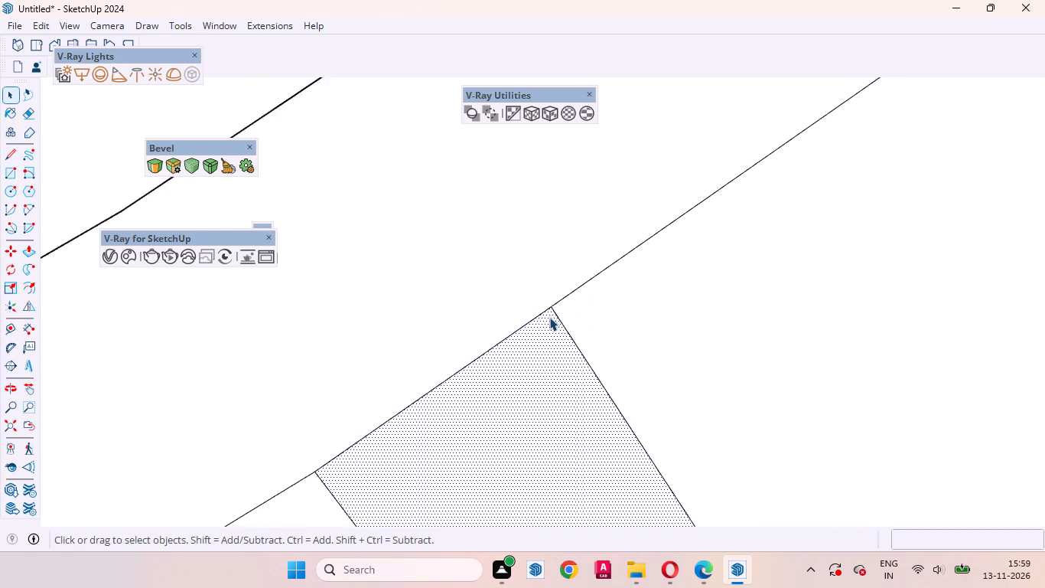
pyautogui.scroll(-20, 549, 317)
pyautogui.scroll(-12, 549, 317)
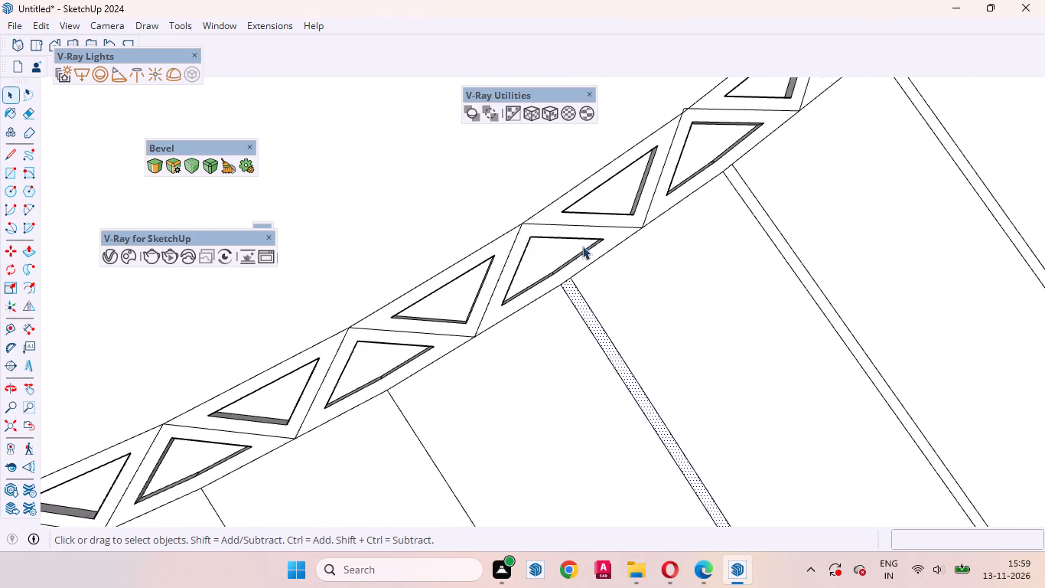
# Copy the seventeenth radial line, the fifth one reaching the bottom frame, 3 mm perpendicular to itself, toward the sixteenth.
pyautogui.scroll(-12, 582, 246)
pyautogui.scroll(4, 552, 377)
pyautogui.click(531, 347)
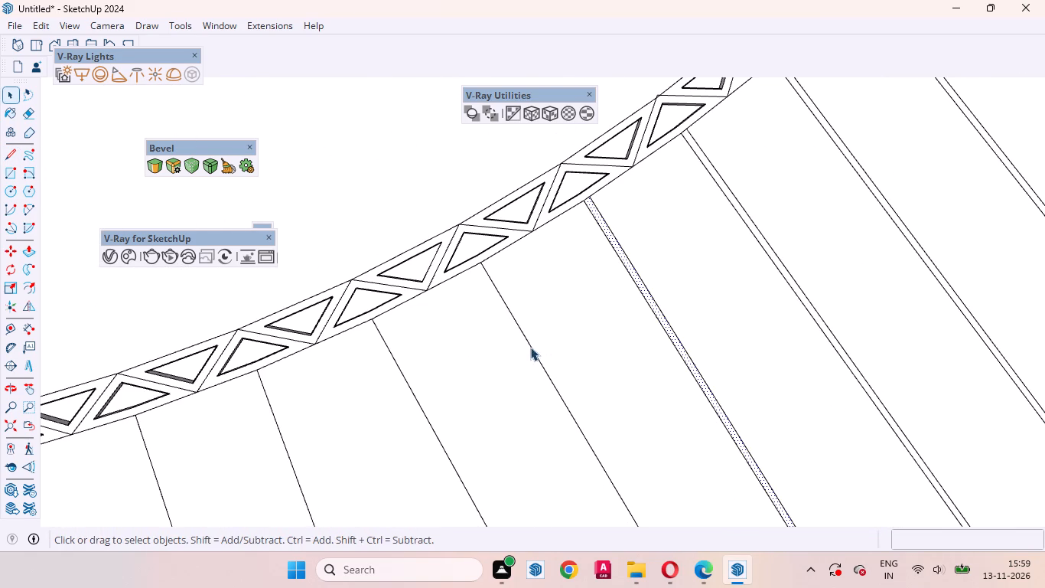
pyautogui.press('m')
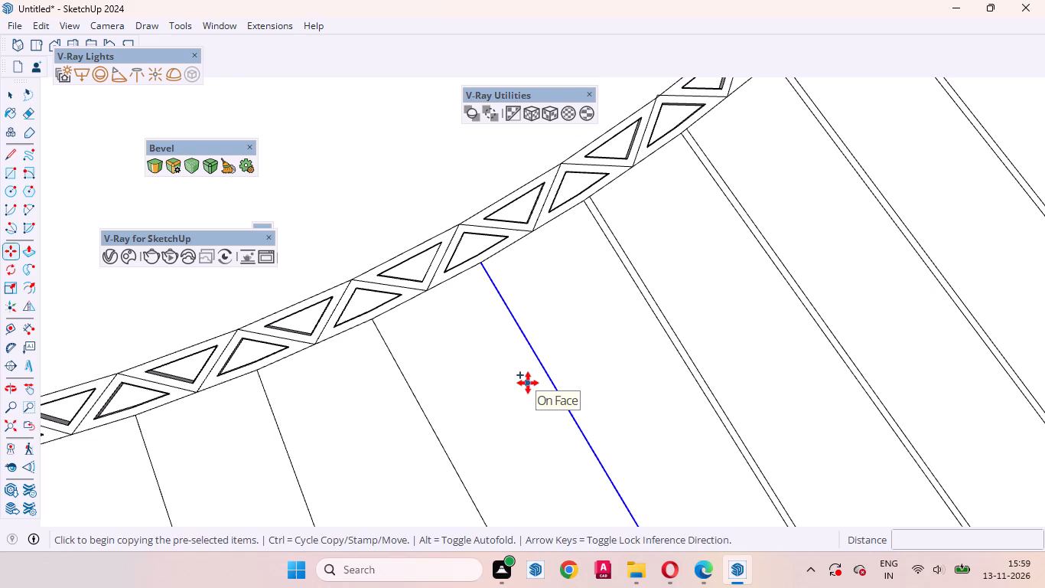
pyautogui.click(528, 383)
pyautogui.scroll(8, 542, 374)
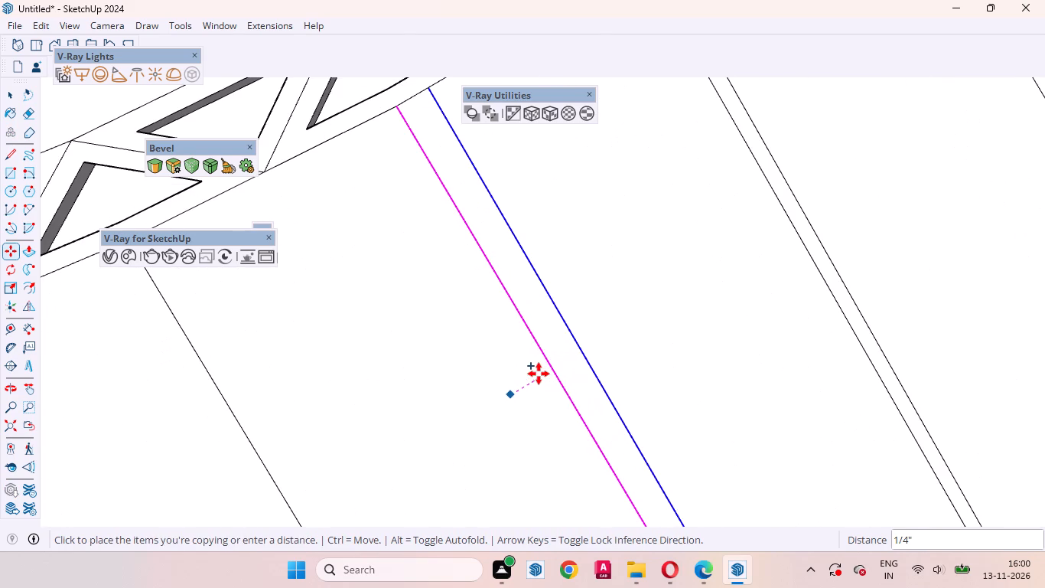
pyautogui.write('3mm')
pyautogui.press('Return')
pyautogui.press('space')
pyautogui.click(627, 309)
# Check the inner end of the seventeenth radial line's copy and extend its outer end about 1/16" to the bottom frame edge.
pyautogui.scroll(-6, 503, 321)
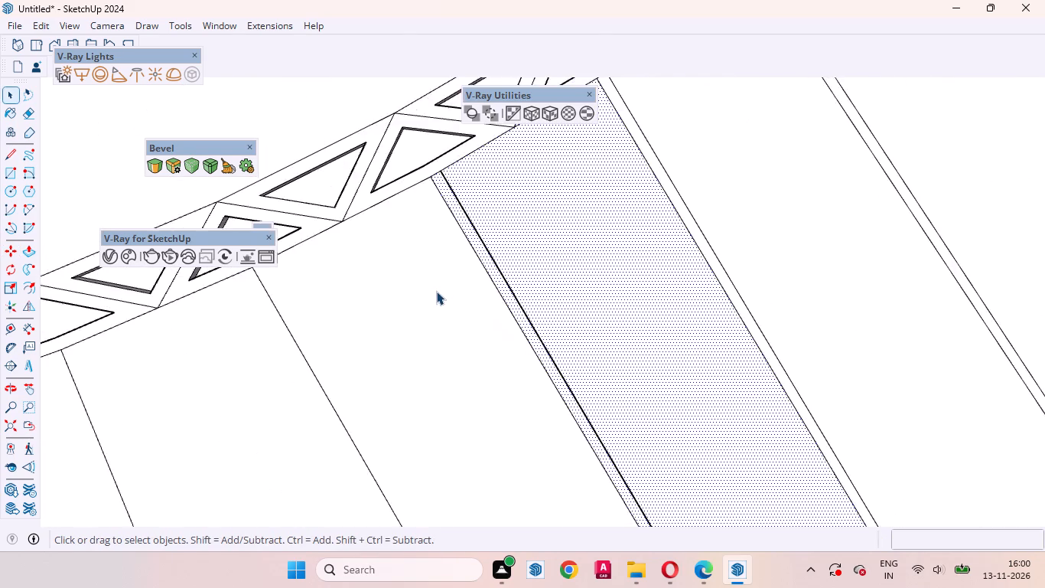
pyautogui.scroll(-2, 436, 291)
pyautogui.scroll(20, 439, 204)
pyautogui.scroll(7, 439, 204)
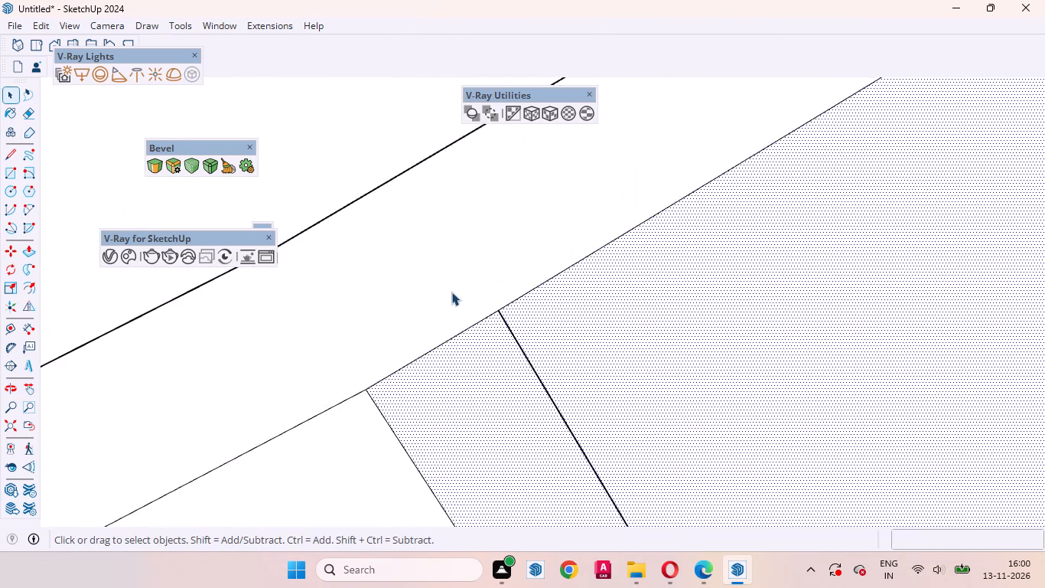
pyautogui.scroll(14, 451, 292)
pyautogui.scroll(-19, 500, 307)
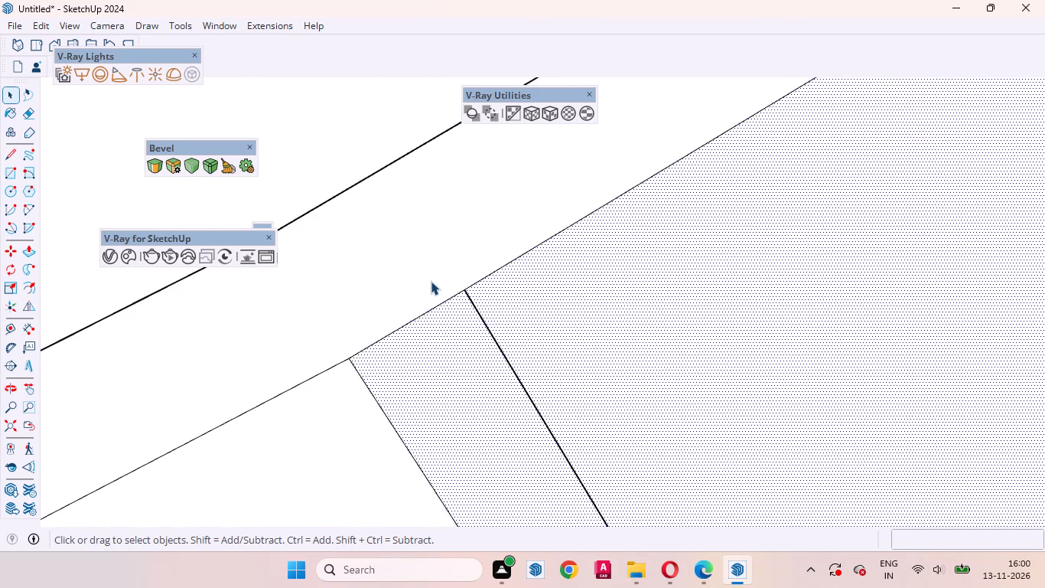
pyautogui.scroll(-20, 431, 281)
pyautogui.scroll(-14, 431, 281)
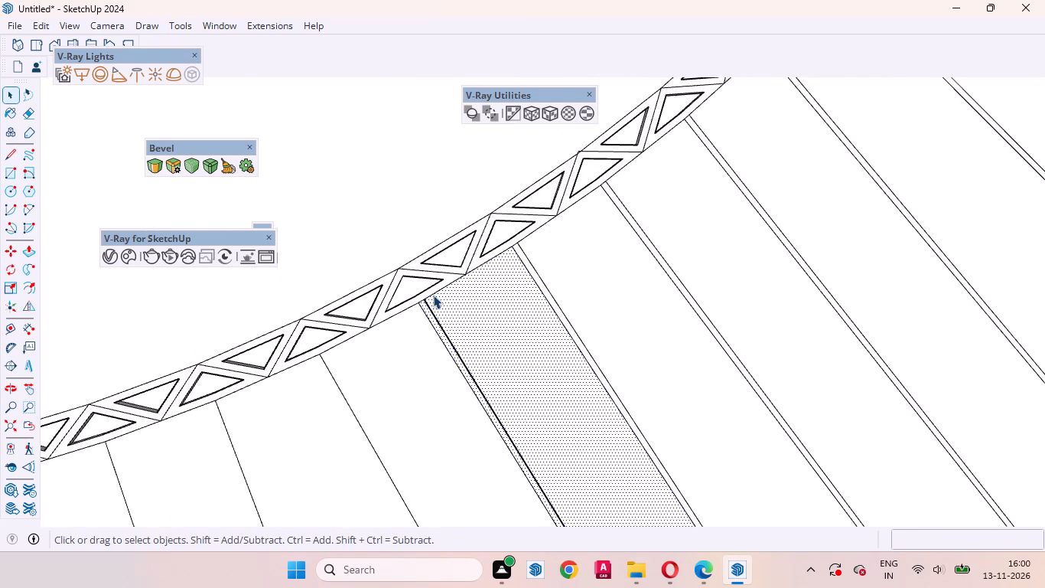
pyautogui.scroll(-16, 433, 295)
pyautogui.scroll(9, 516, 445)
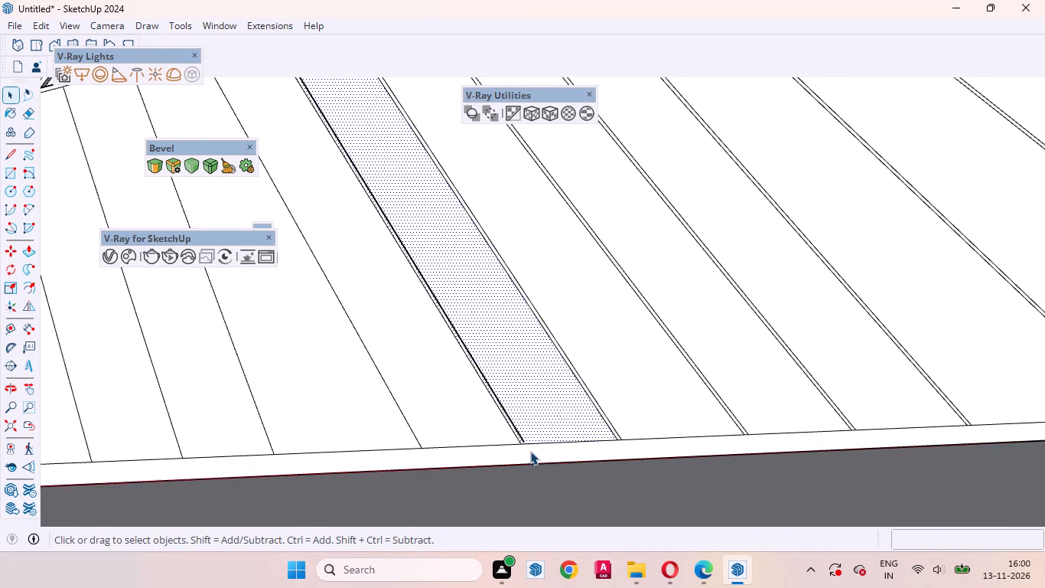
pyautogui.scroll(20, 530, 451)
pyautogui.scroll(3, 530, 451)
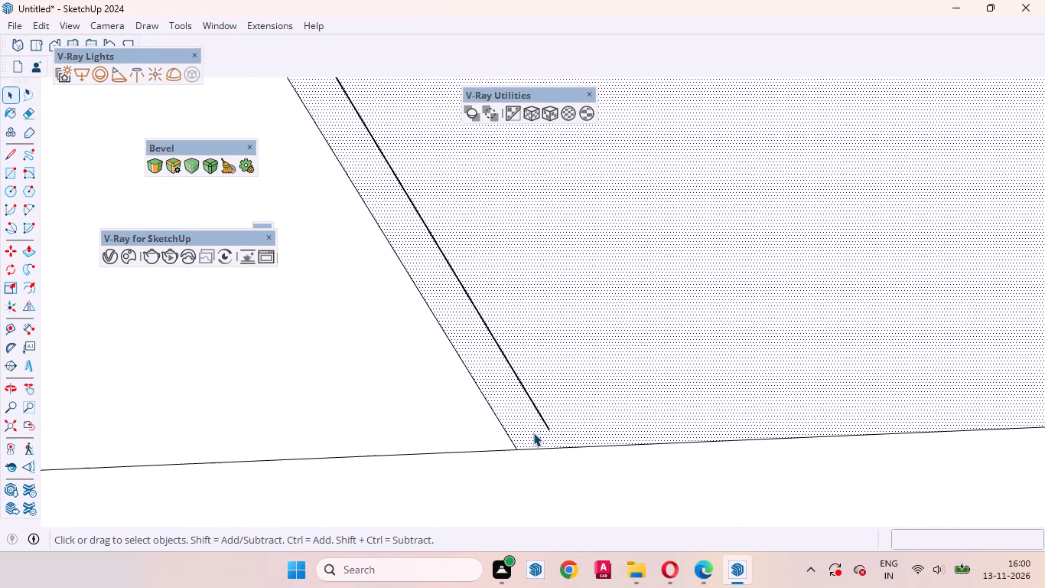
pyautogui.press('l')
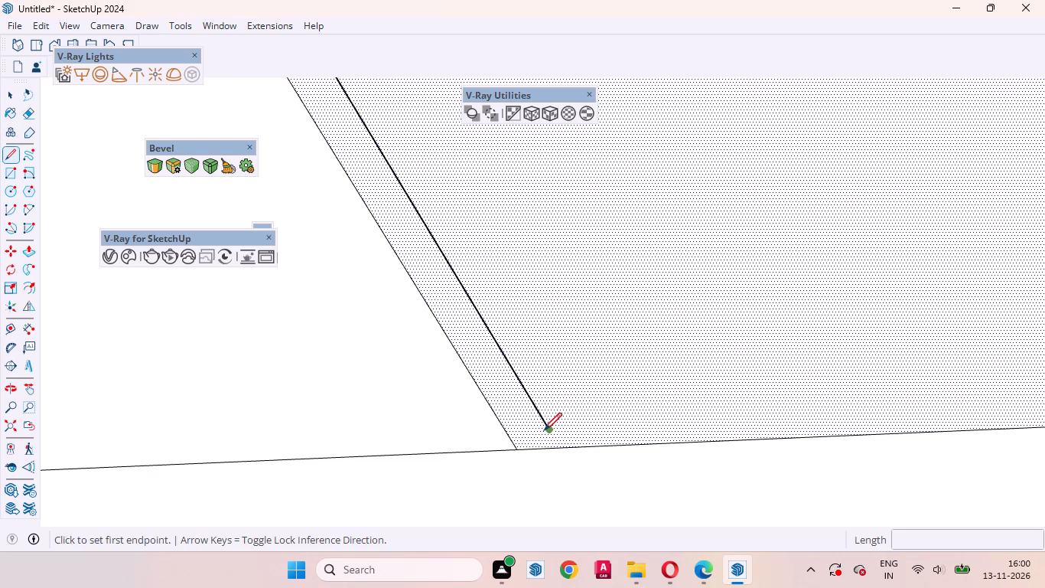
pyautogui.click(548, 430)
pyautogui.click(566, 450)
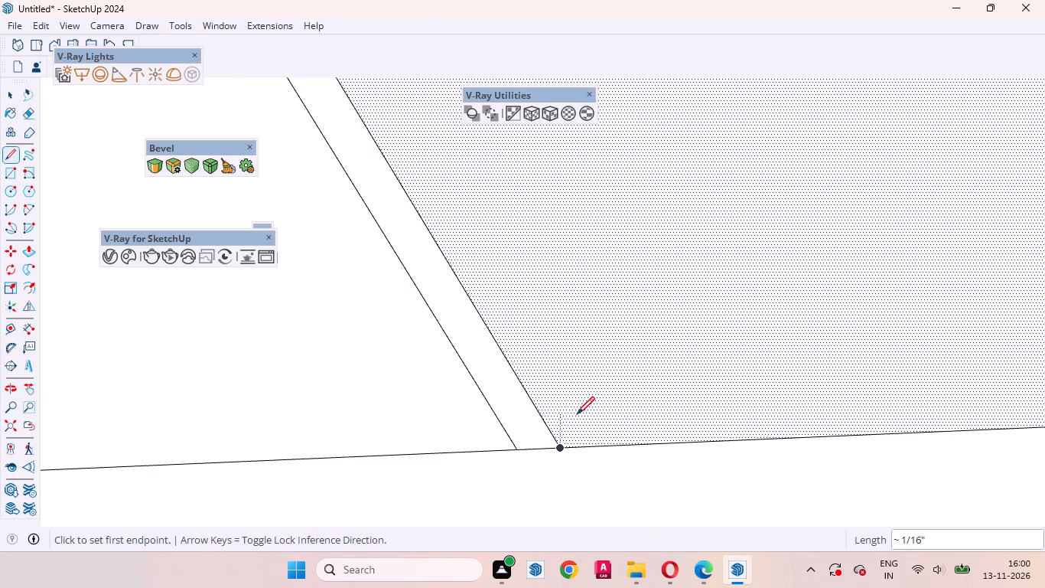
pyautogui.press('space')
# Copy the eighteenth radial line, the sixth one reaching the bottom frame, 3 mm perpendicular to itself, away from the seventeenth.
pyautogui.scroll(-20, 728, 439)
pyautogui.scroll(-1, 728, 439)
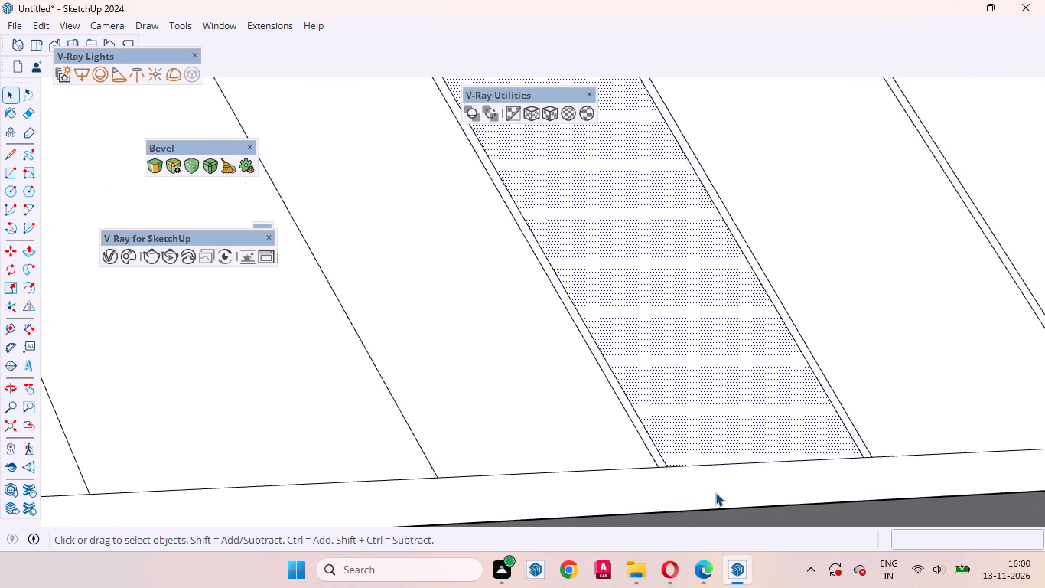
pyautogui.scroll(-7, 715, 492)
pyautogui.click(513, 354)
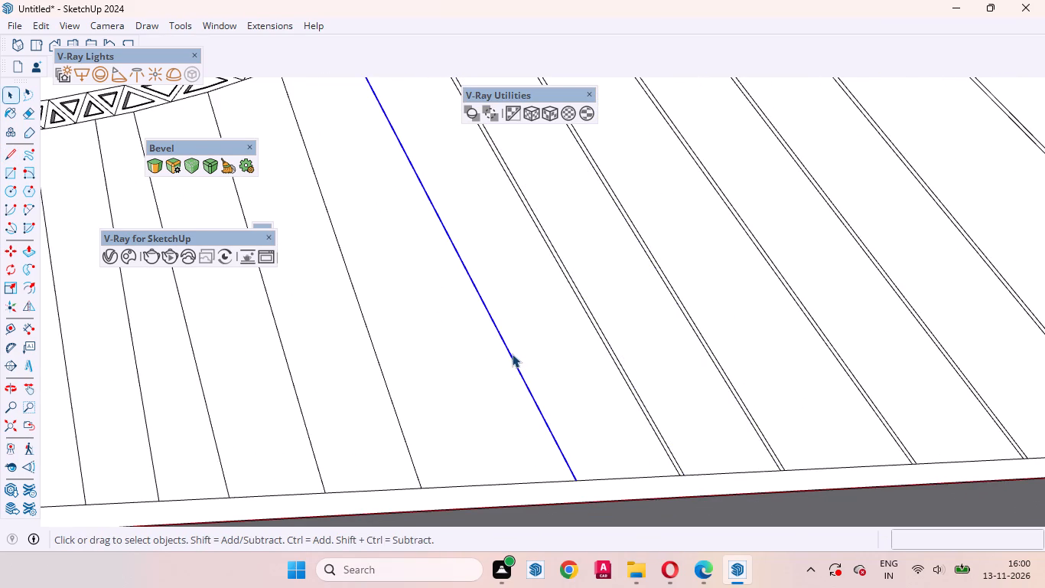
pyautogui.click(538, 350)
pyautogui.press('m')
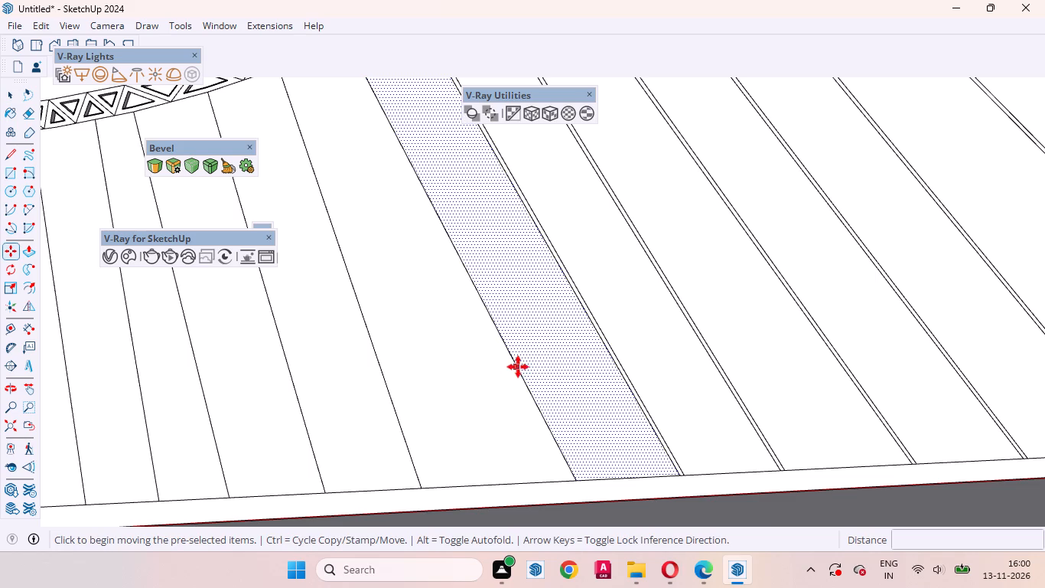
pyautogui.press('space')
pyautogui.click(512, 360)
pyautogui.press('m')
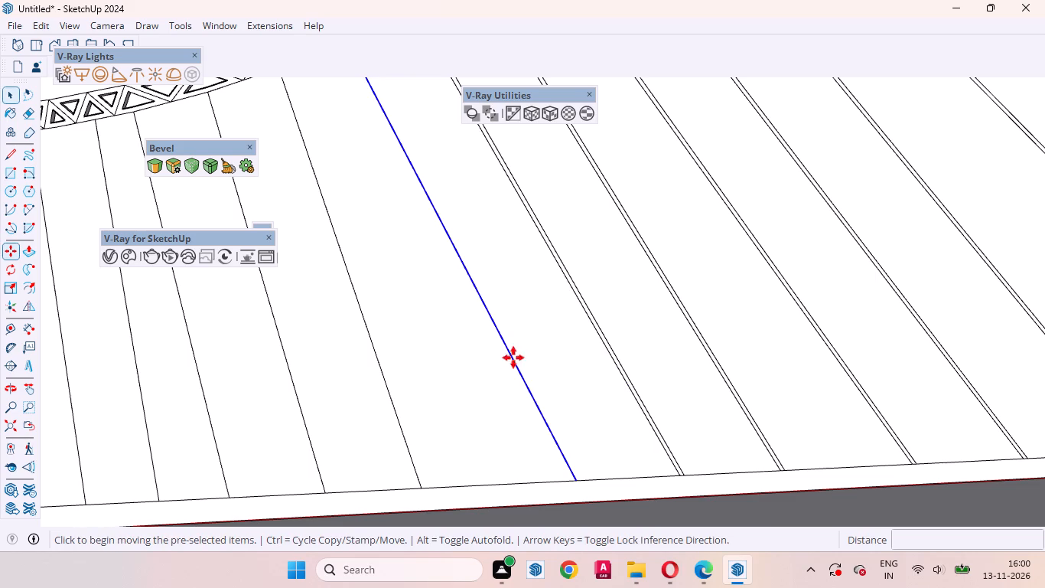
pyautogui.click(535, 338)
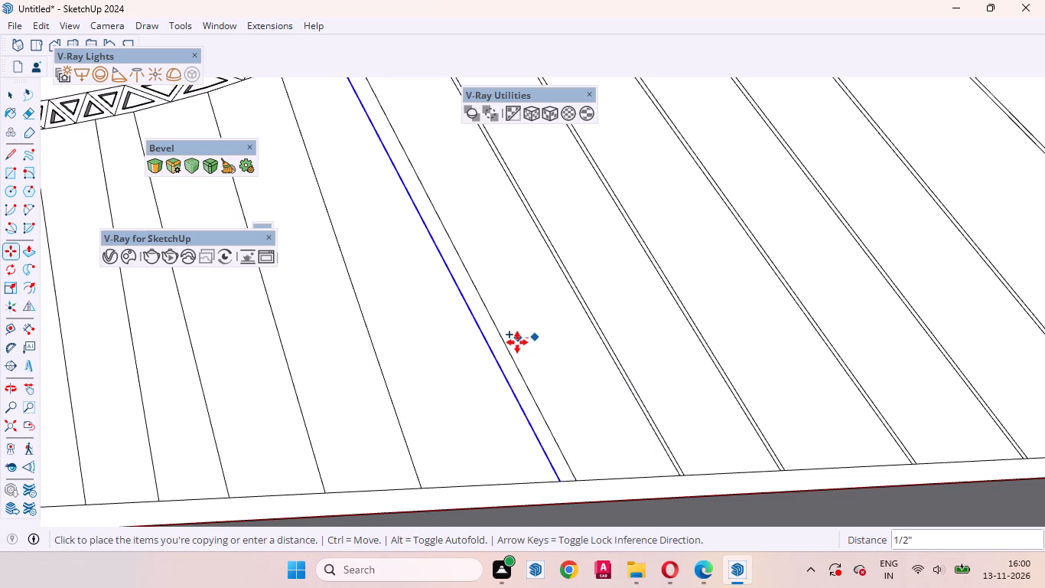
pyautogui.scroll(7, 515, 345)
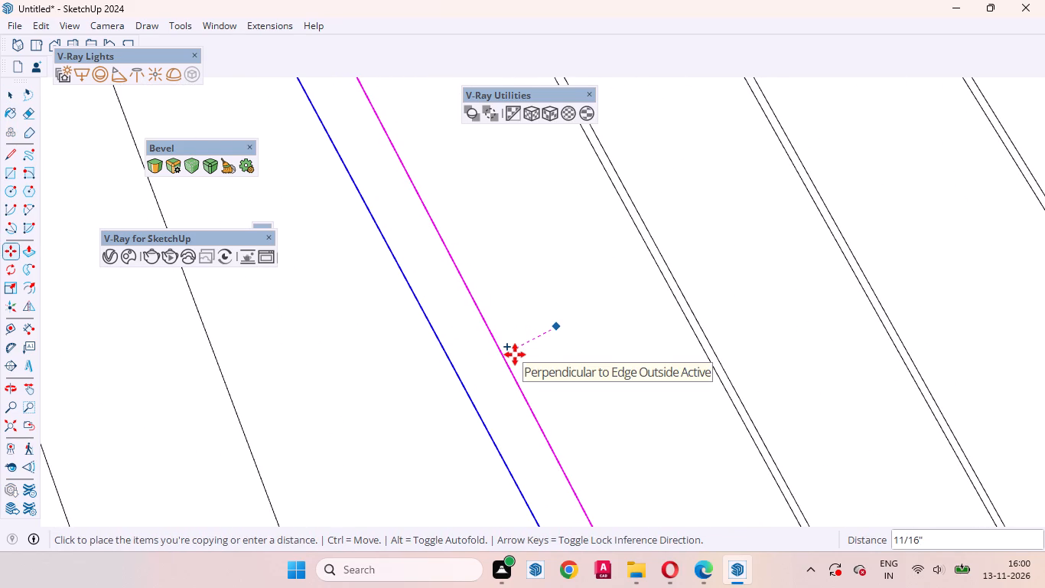
pyautogui.press('3')
pyautogui.write('mm')
pyautogui.press('Return')
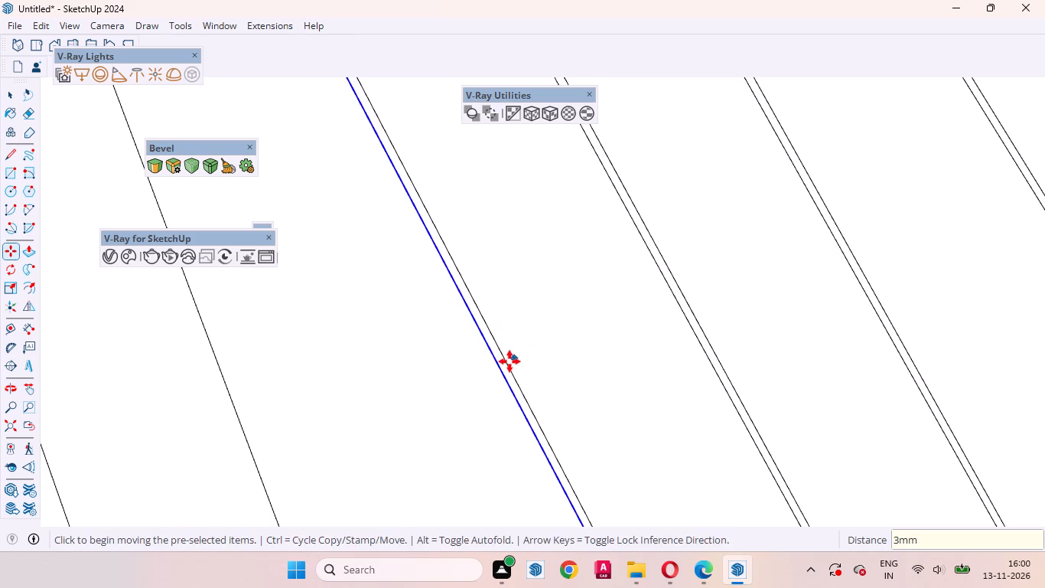
pyautogui.press('space')
pyautogui.click(457, 377)
# Close the inner end of the eighteenth radial line's copy with a tiny line to the arched truss border's outer edge.
pyautogui.scroll(-7, 495, 338)
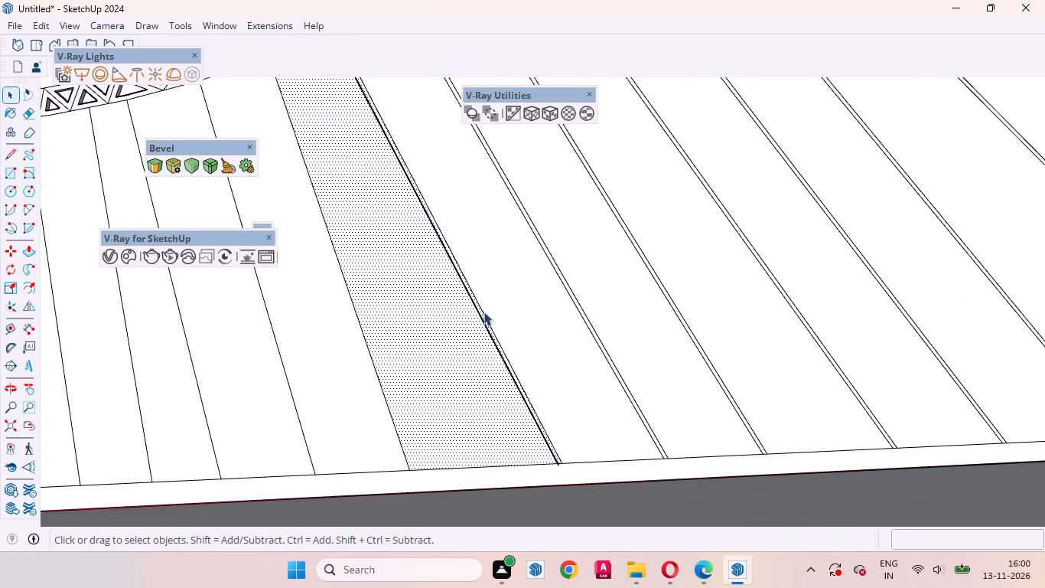
pyautogui.scroll(-2, 483, 312)
pyautogui.scroll(13, 543, 461)
pyautogui.scroll(-11, 575, 472)
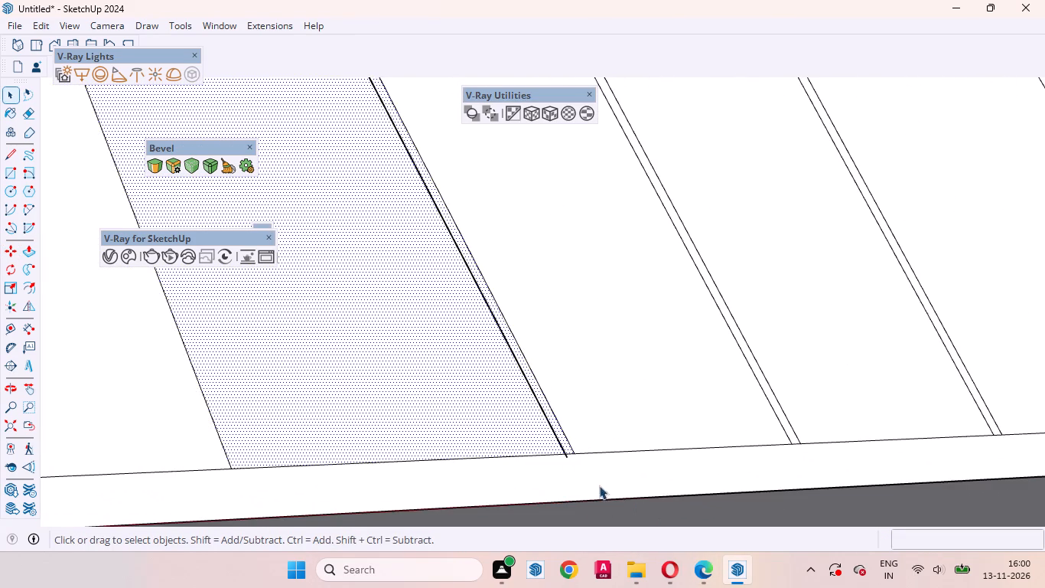
pyautogui.scroll(-11, 599, 485)
pyautogui.scroll(9, 443, 181)
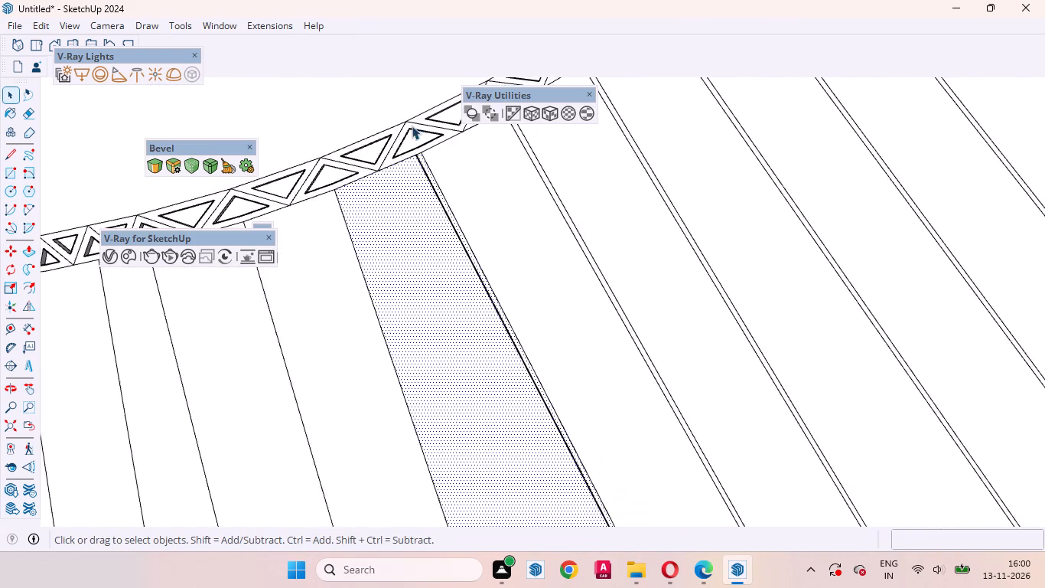
pyautogui.scroll(20, 412, 126)
pyautogui.scroll(11, 412, 126)
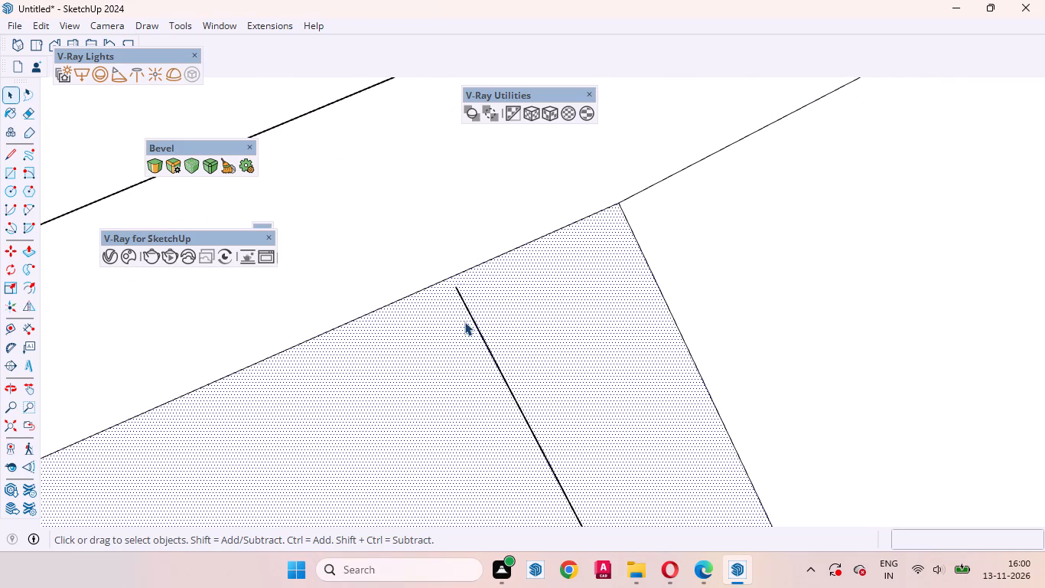
pyautogui.press('l')
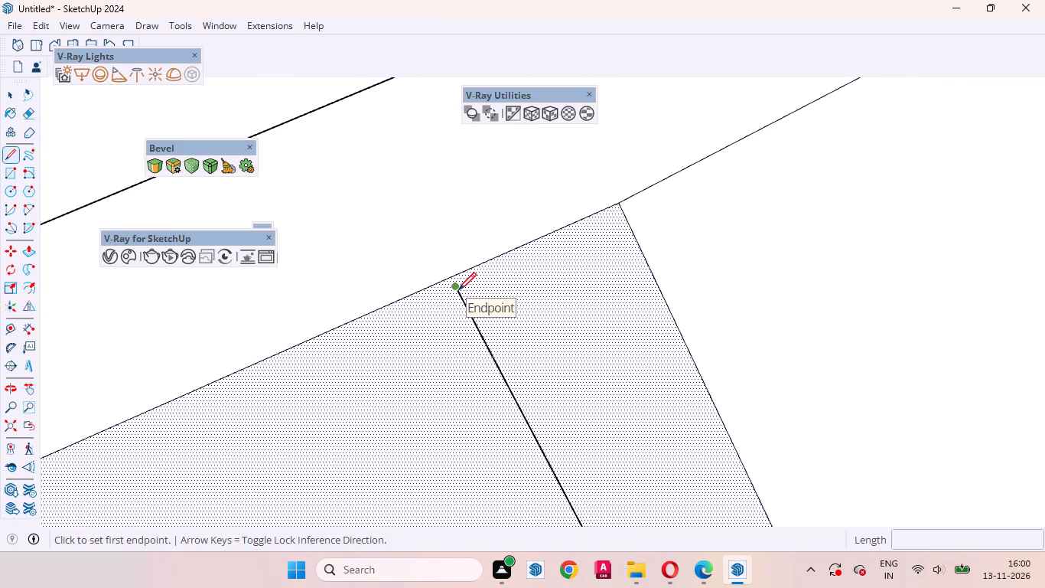
pyautogui.click(458, 290)
pyautogui.scroll(7, 451, 283)
pyautogui.click(450, 270)
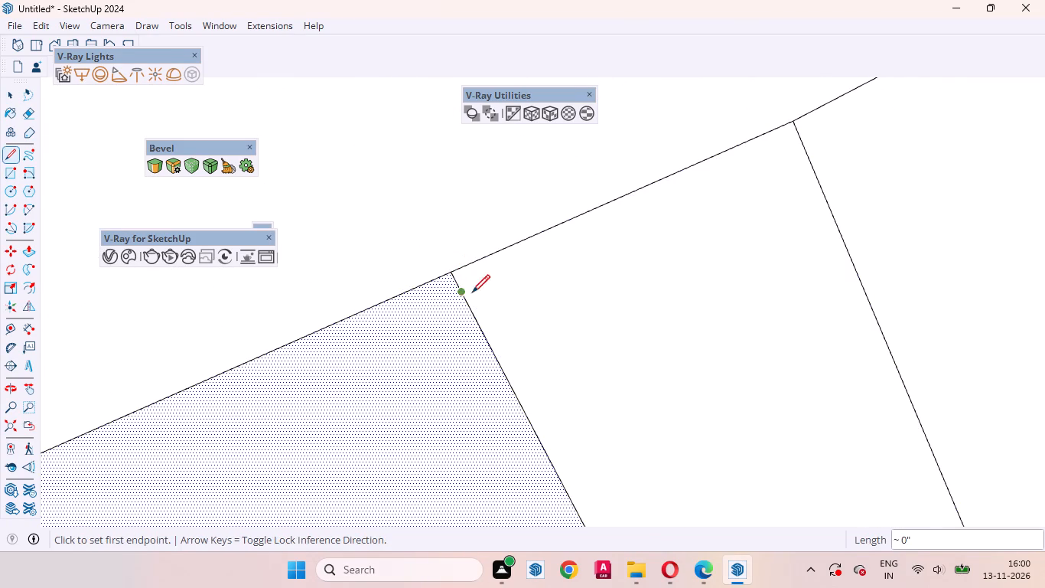
pyautogui.press('space')
# Erase the short stub at the outer end of the eighteenth radial line's copy that overshoots the bottom frame edge.
pyautogui.scroll(-20, 610, 279)
pyautogui.scroll(-4, 610, 279)
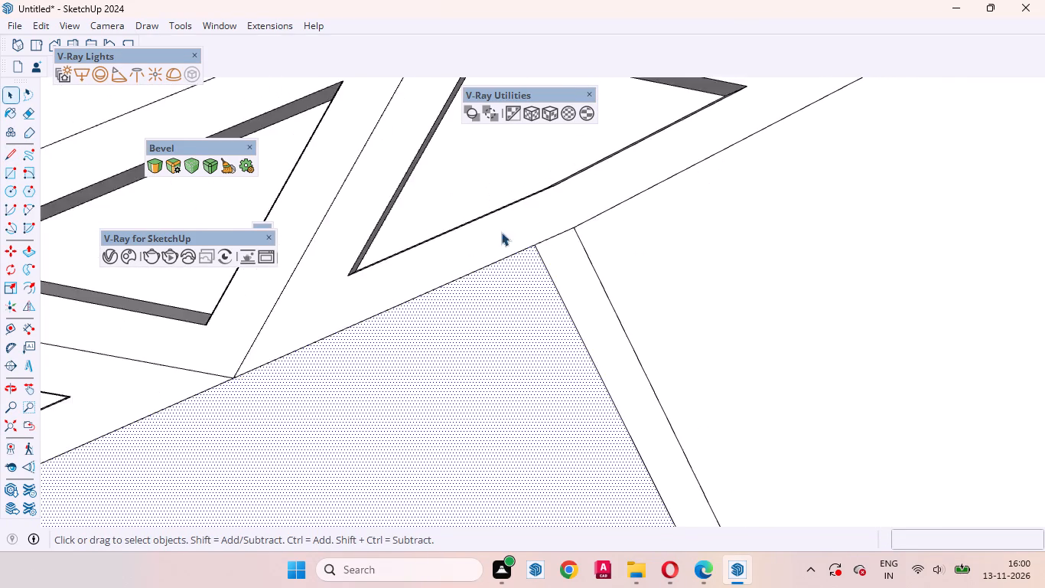
pyautogui.scroll(-20, 501, 232)
pyautogui.scroll(-11, 501, 232)
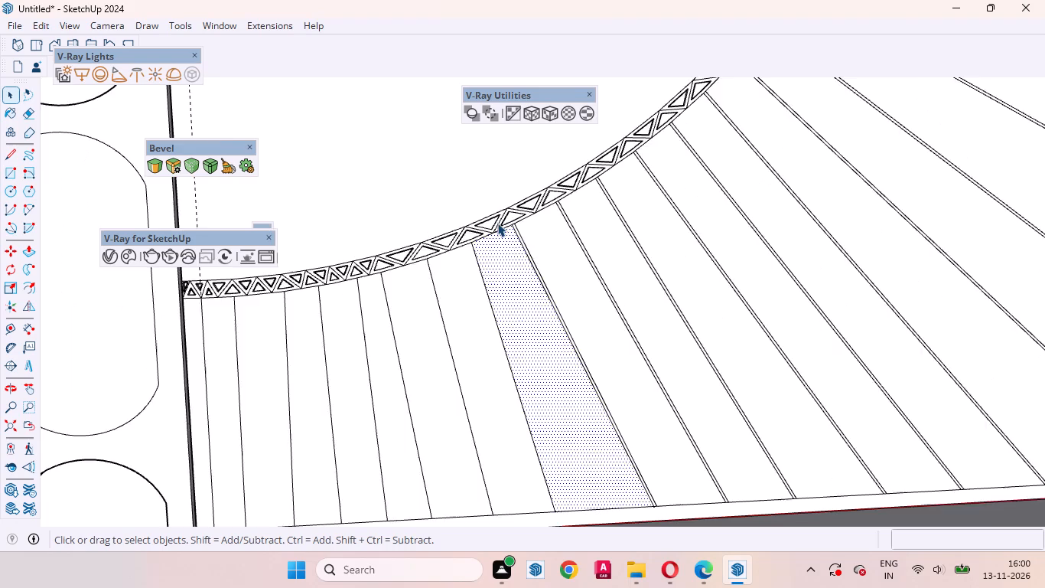
pyautogui.scroll(-2, 497, 223)
pyautogui.scroll(19, 647, 431)
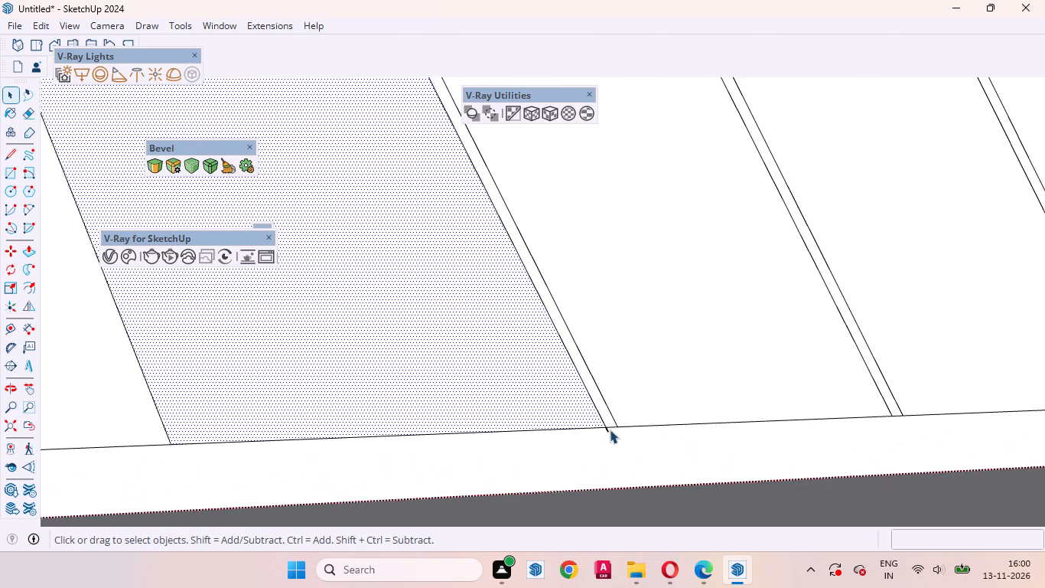
pyautogui.scroll(5, 610, 430)
pyautogui.click(604, 429)
pyautogui.rightClick(604, 428)
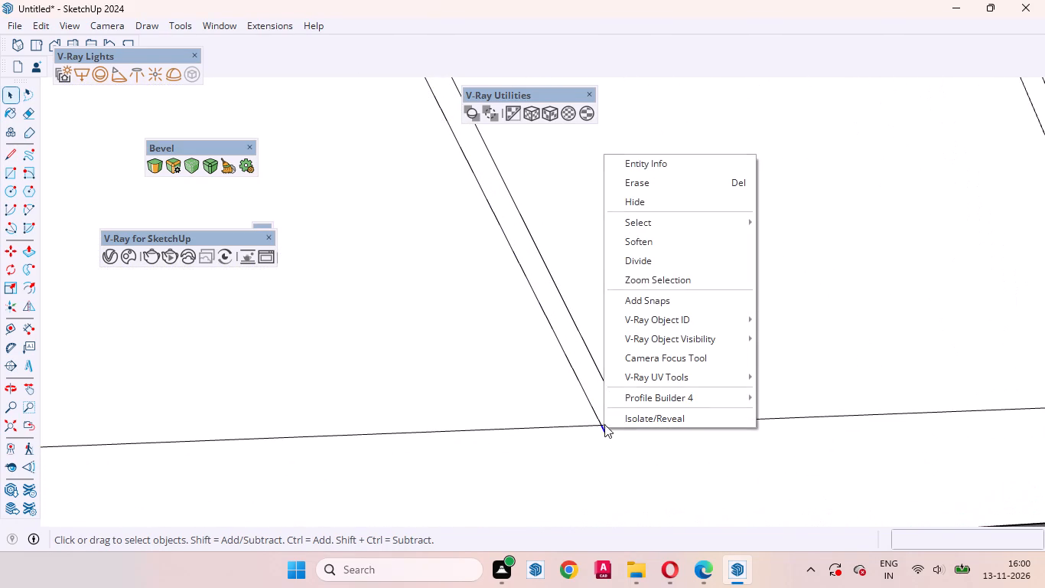
pyautogui.click(633, 188)
pyautogui.scroll(-4, 705, 400)
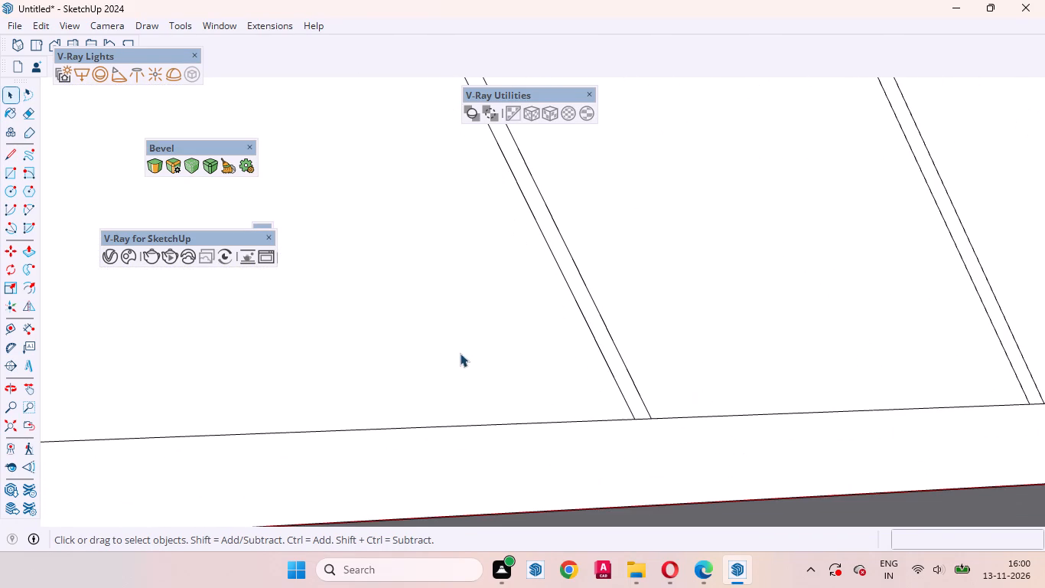
pyautogui.click(460, 353)
pyautogui.click(779, 297)
# Copy the nineteenth radial line, the seventh one reaching the bottom frame, 3 mm perpendicular to itself, away from the eighteenth.
pyautogui.scroll(-19, 946, 388)
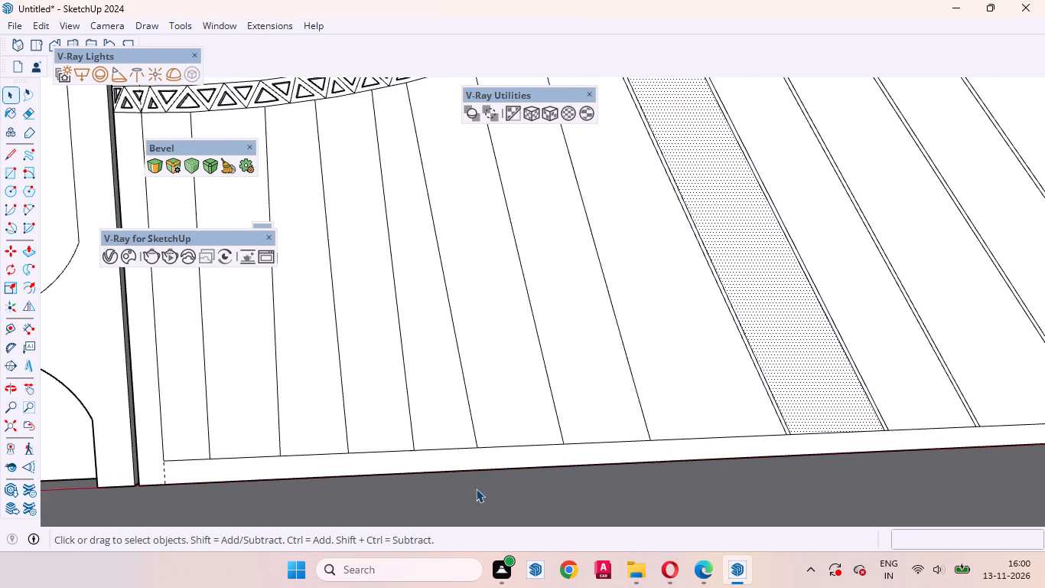
pyautogui.scroll(-6, 476, 488)
pyautogui.click(516, 297)
pyautogui.scroll(6, 544, 340)
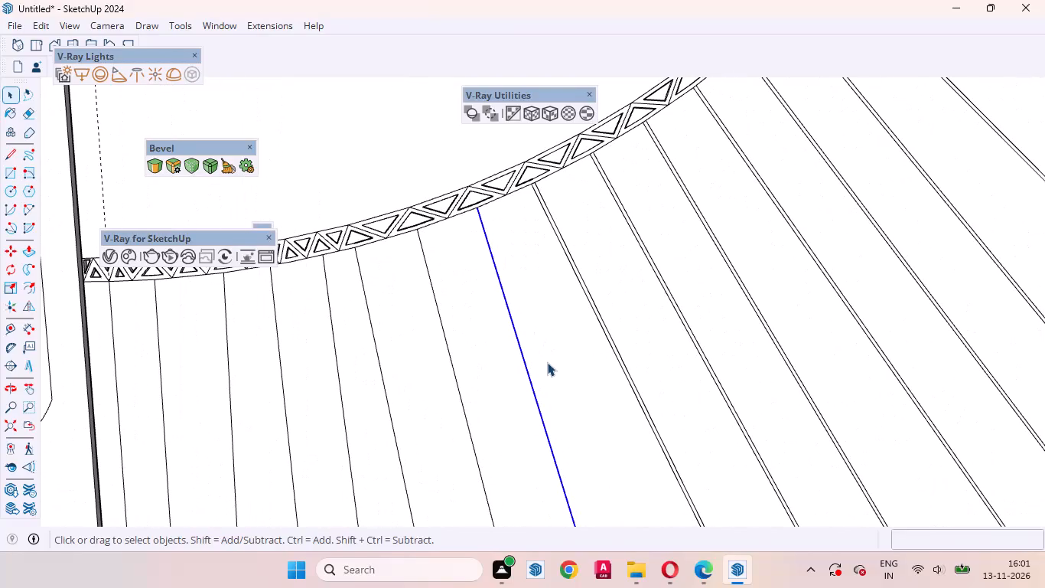
pyautogui.press('m')
pyautogui.click(552, 363)
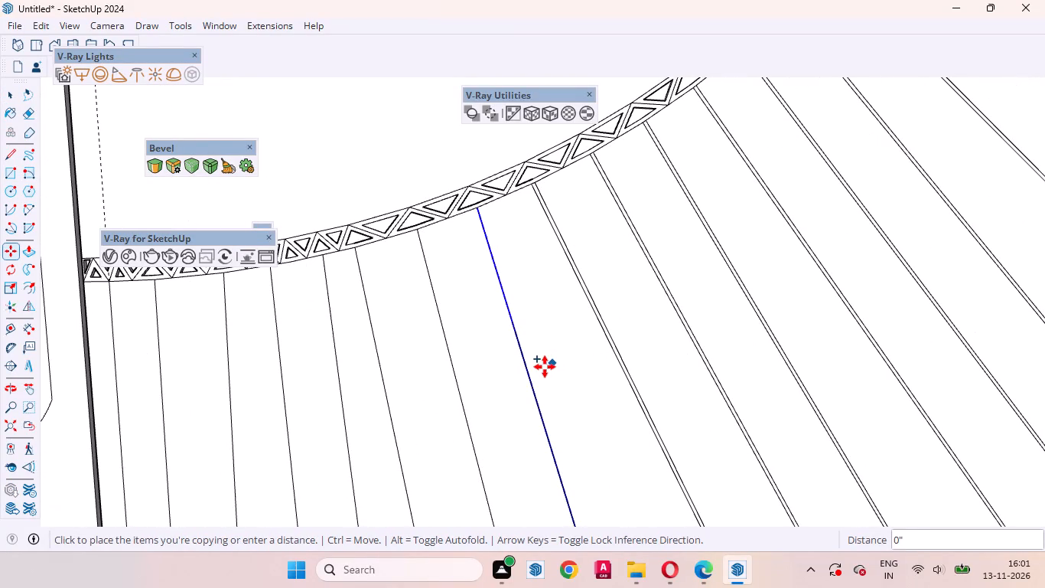
pyautogui.scroll(4, 537, 368)
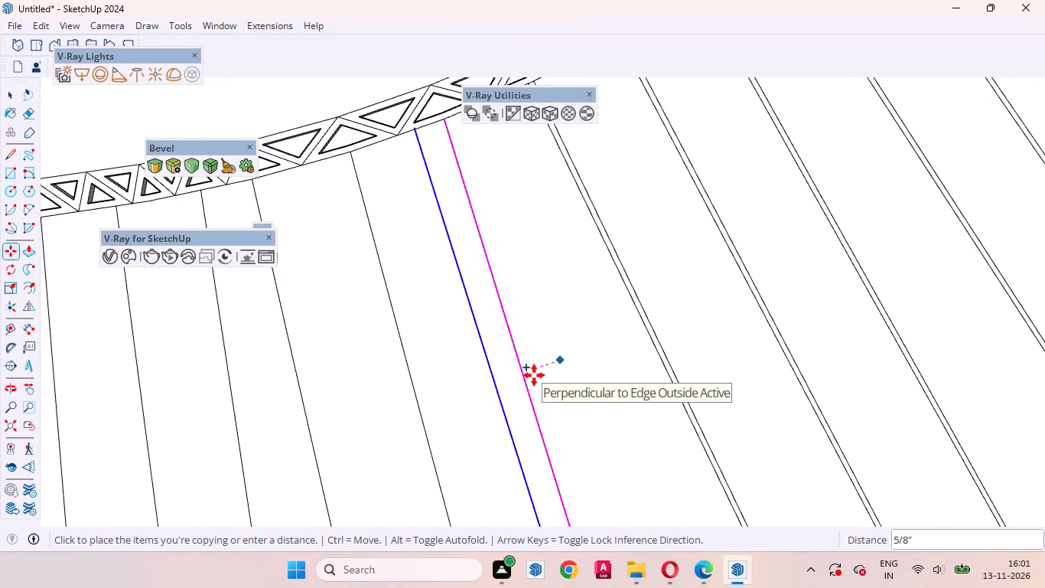
pyautogui.press('3')
pyautogui.write('mm')
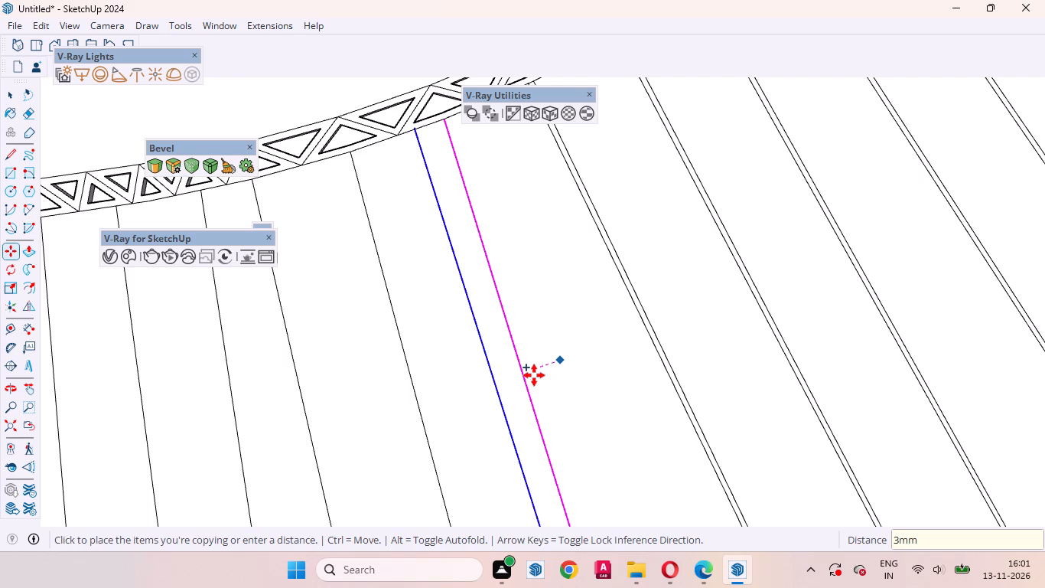
pyautogui.press('Return')
pyautogui.press('space')
pyautogui.click(484, 385)
# Copy the twentieth radial line, the eighth one reaching the bottom frame, 3 mm perpendicular to itself, away from the nineteenth.
pyautogui.scroll(-6, 488, 279)
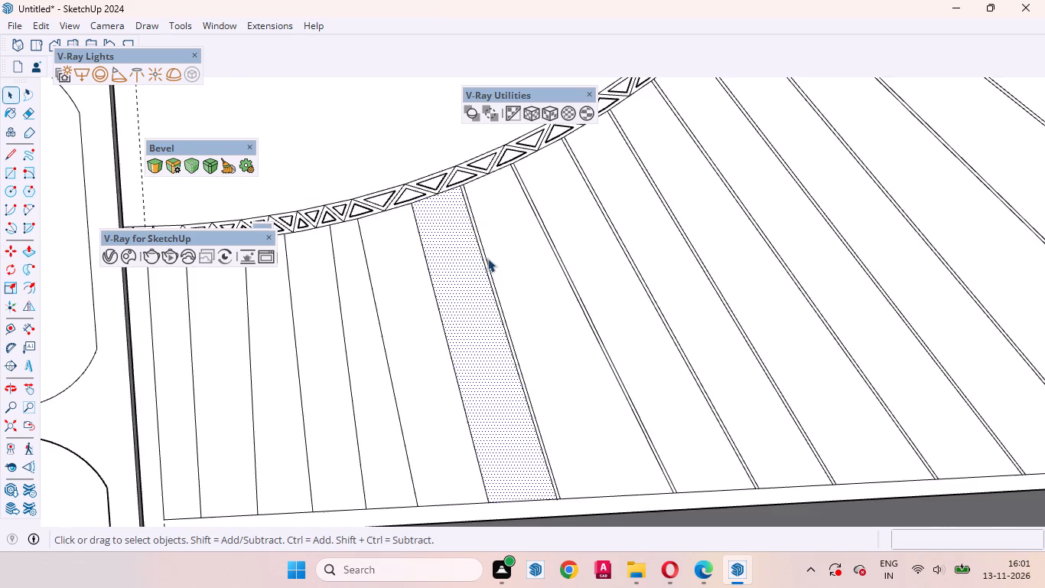
pyautogui.scroll(-2, 487, 258)
pyautogui.click(451, 305)
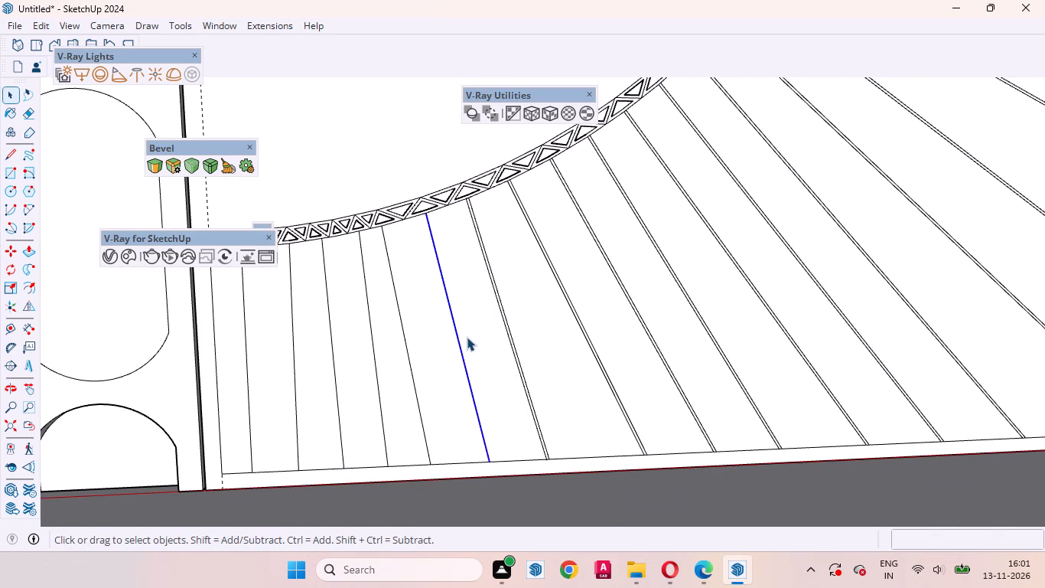
pyautogui.press('m')
pyautogui.scroll(3, 474, 323)
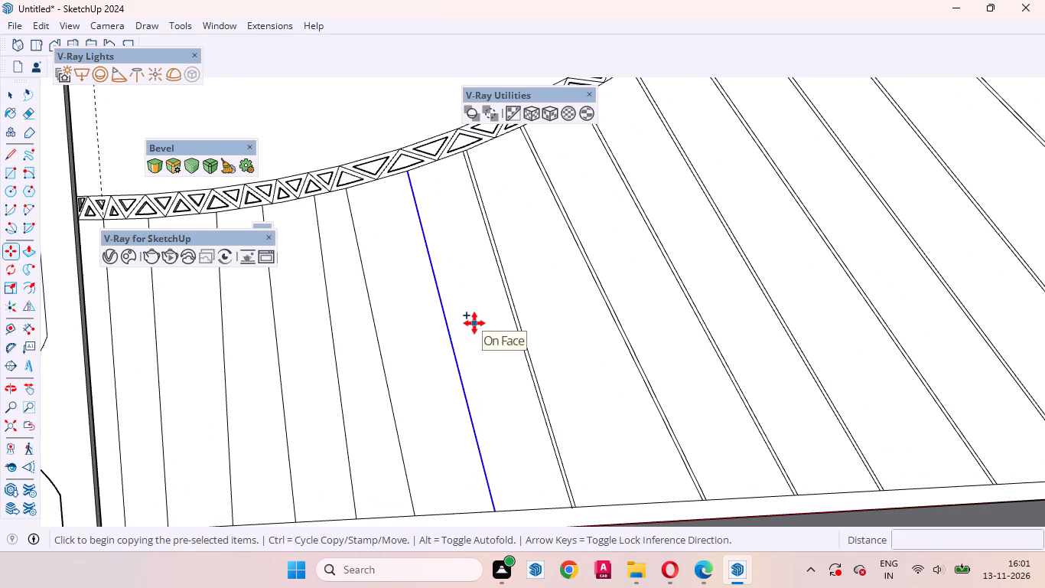
pyautogui.click(474, 323)
pyautogui.scroll(6, 466, 325)
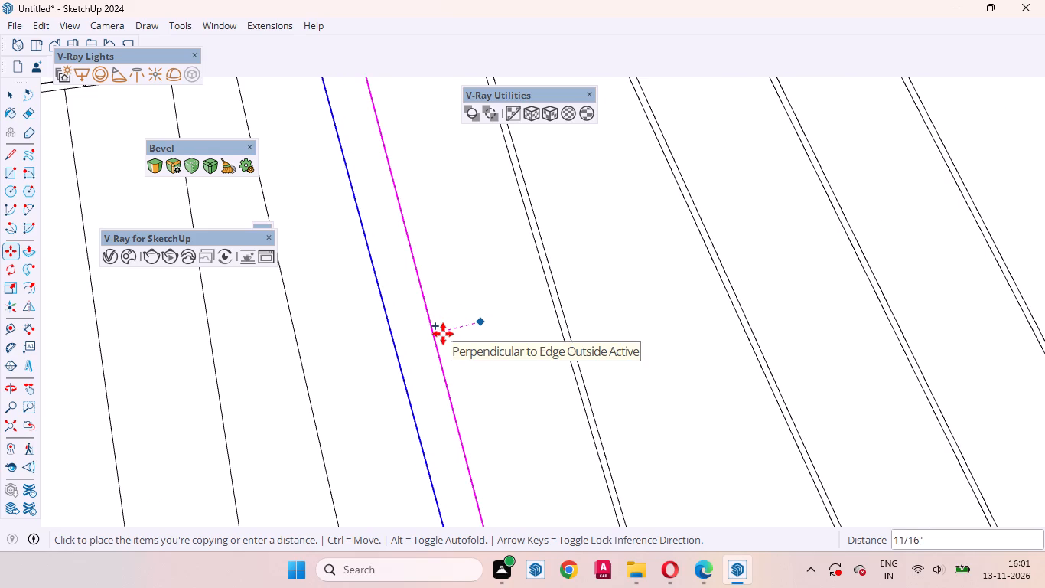
pyautogui.write('3mm')
pyautogui.press('Return')
pyautogui.press('space')
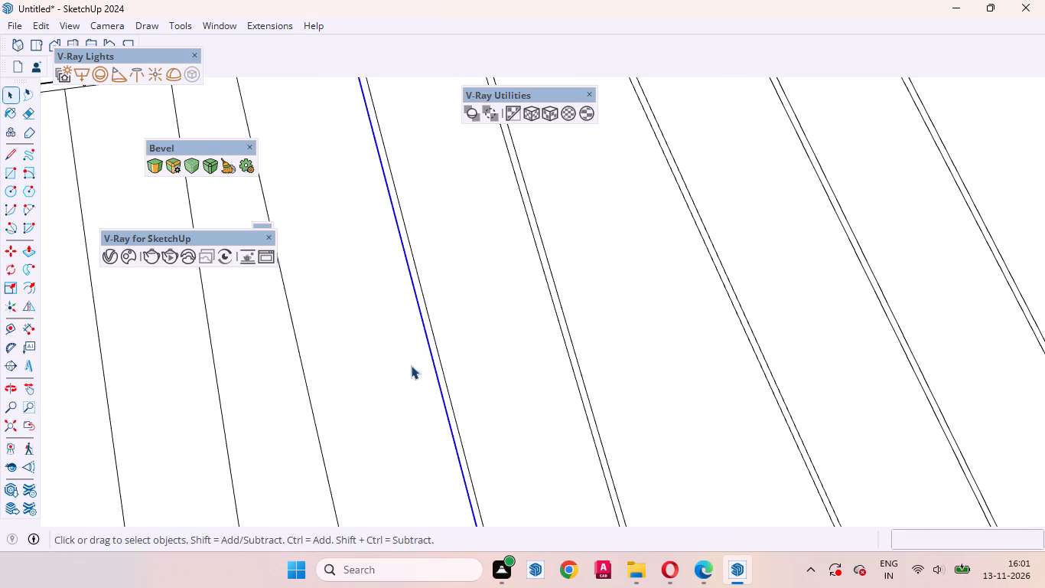
pyautogui.click(411, 365)
# Copy the twenty-first radial line, the ninth one reaching the bottom frame, 3 mm sideways, away from the twentieth.
pyautogui.scroll(-8, 542, 445)
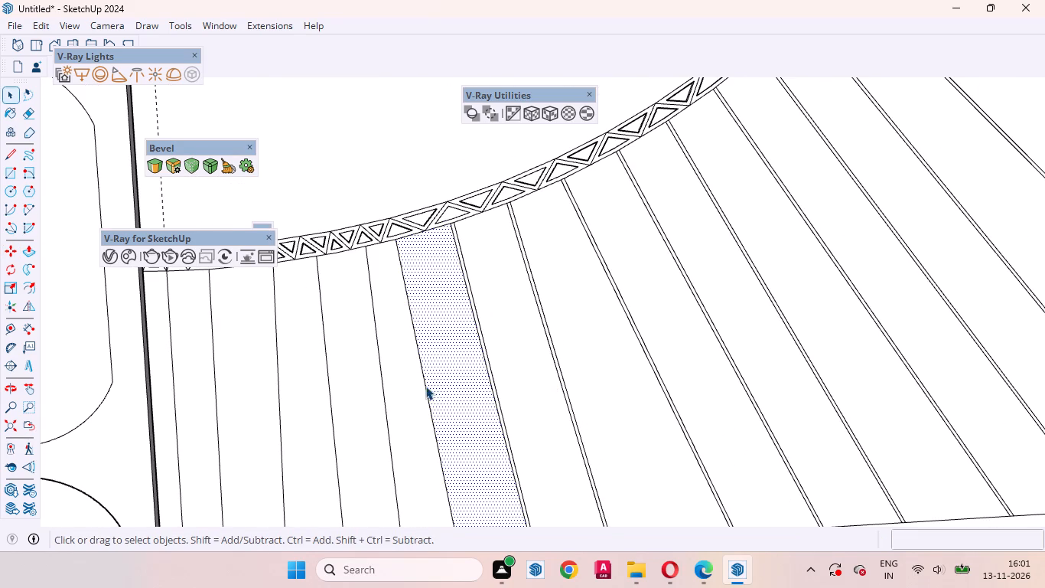
pyautogui.click(425, 386)
pyautogui.press('m')
pyautogui.click(454, 382)
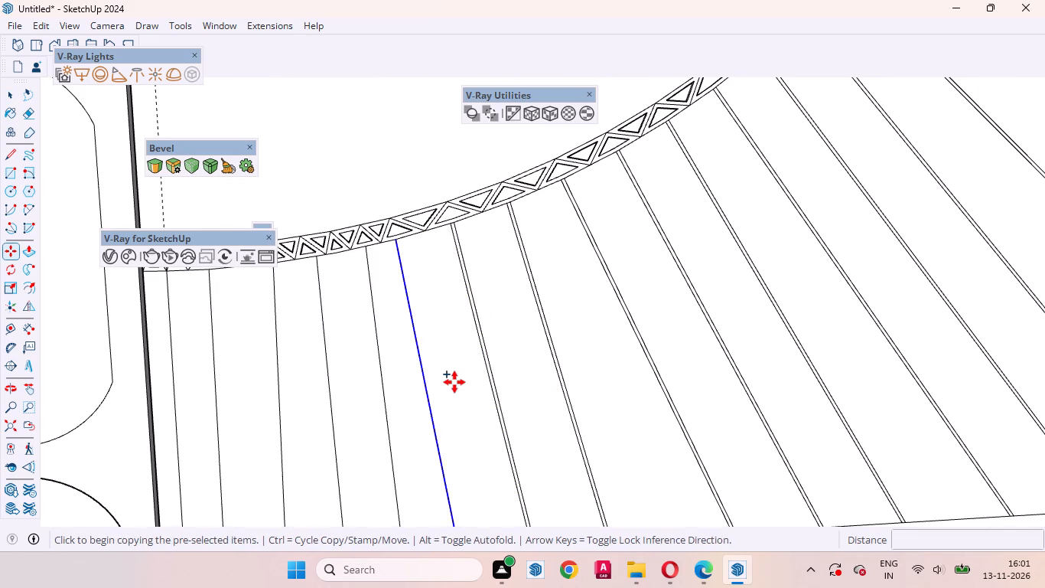
pyautogui.scroll(5, 449, 382)
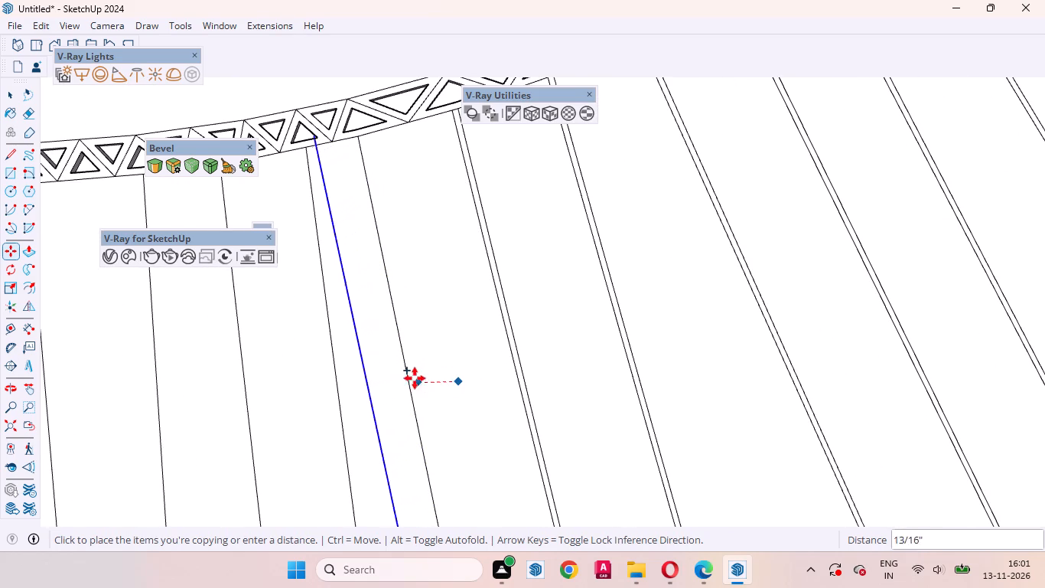
pyautogui.scroll(1, 414, 383)
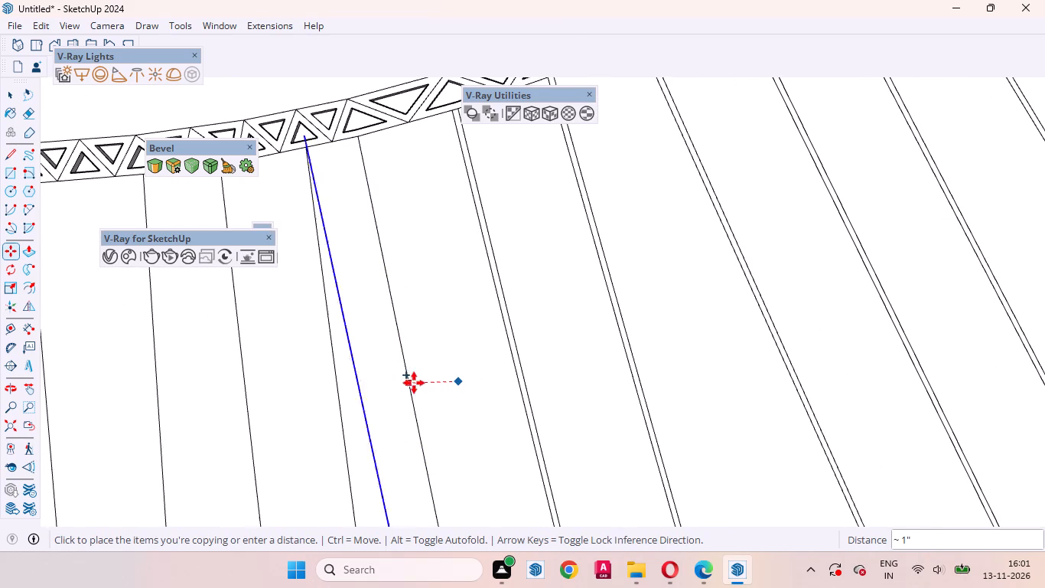
pyautogui.scroll(5, 414, 383)
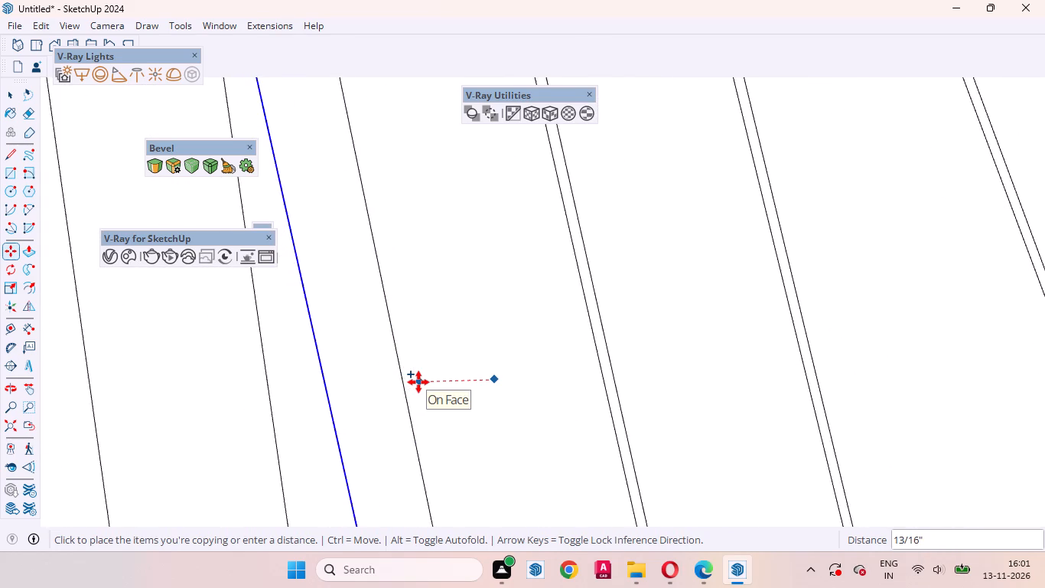
pyautogui.write('3mm')
pyautogui.press('Return')
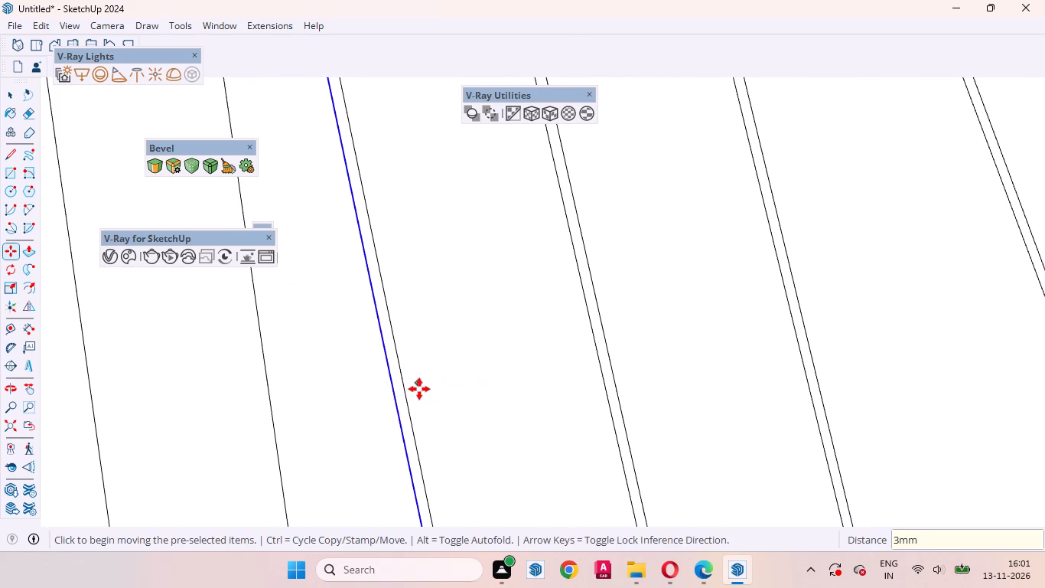
pyautogui.press('space')
pyautogui.click(379, 389)
# Copy the twenty-second radial line, the tenth one reaching the bottom frame, 3 mm sideways, away from the twenty-first.
pyautogui.scroll(-7, 535, 379)
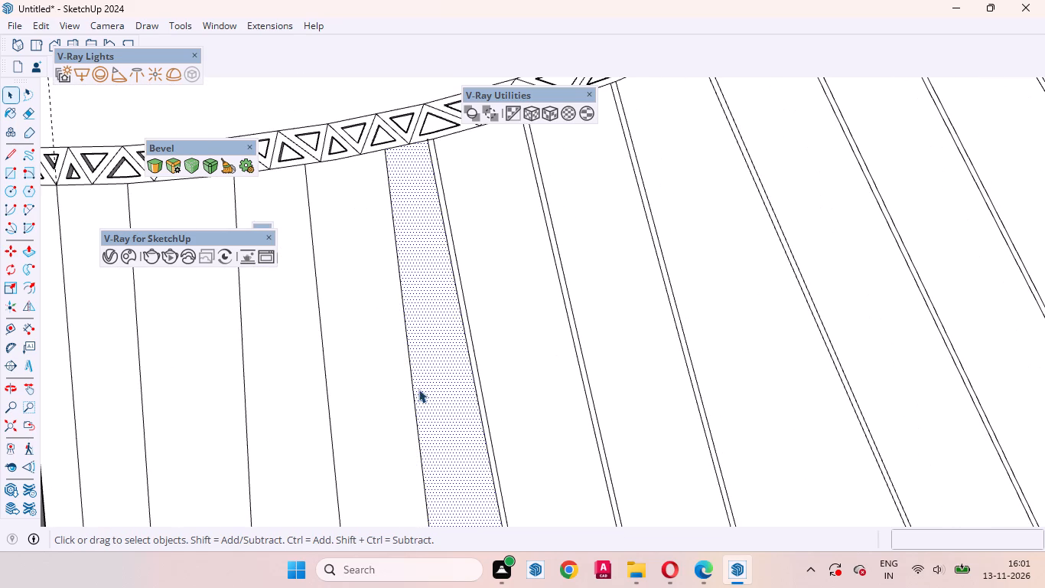
pyautogui.click(415, 382)
pyautogui.press('m')
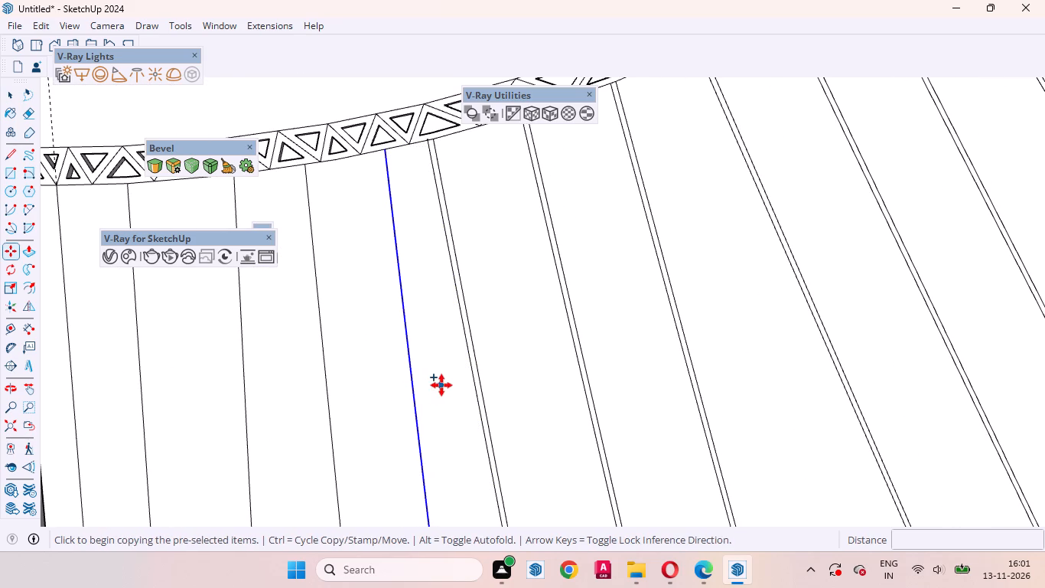
pyautogui.click(441, 385)
pyautogui.write('3mm')
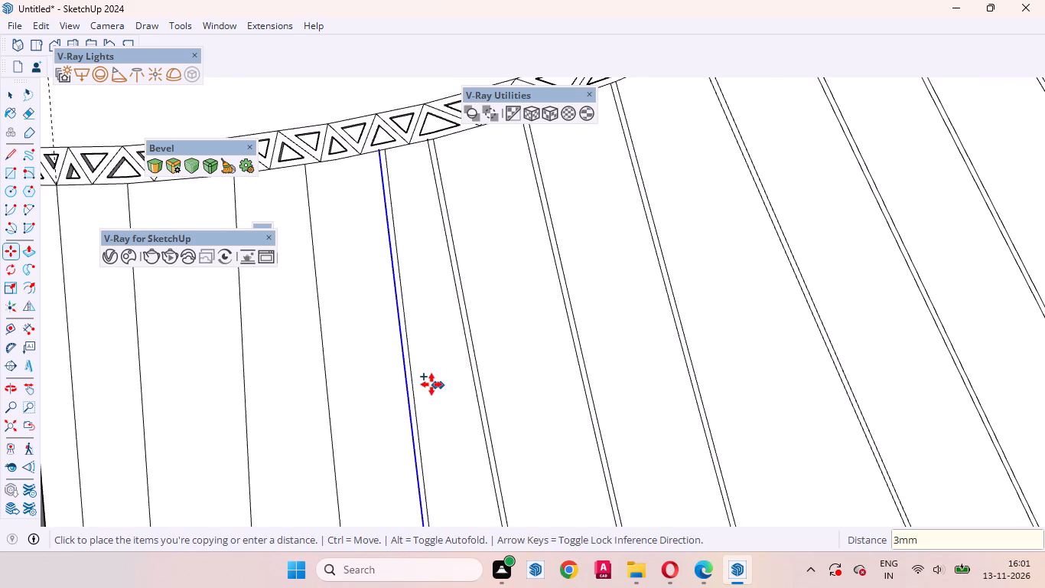
pyautogui.press('Return')
pyautogui.press('space')
pyautogui.click(326, 384)
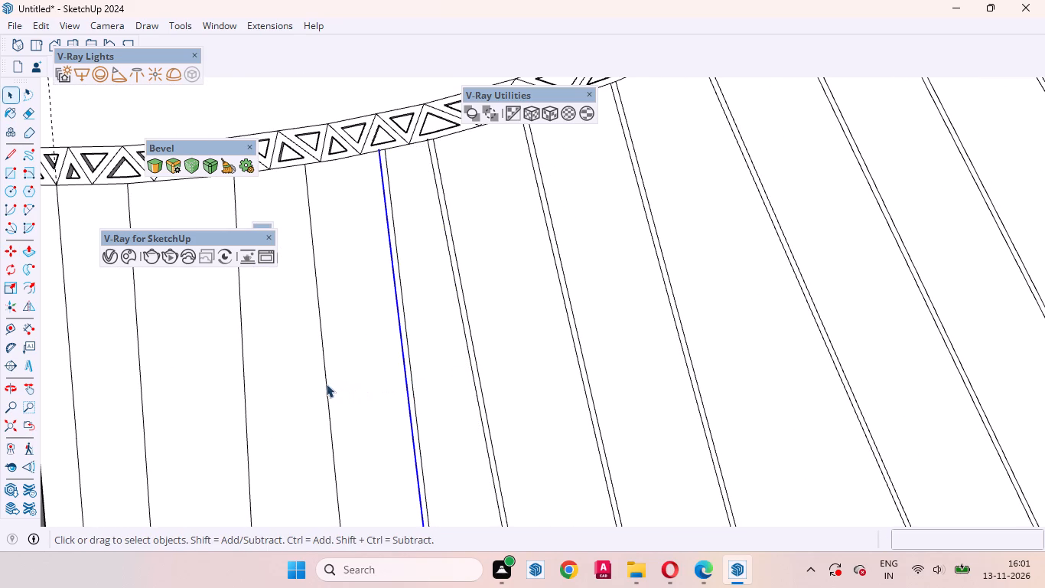
pyautogui.click(353, 379)
# Copy the twenty-third radial line, the eleventh one reaching the bottom frame, 3 mm sideways, away from the twenty-second.
pyautogui.scroll(-4, 575, 367)
pyautogui.click(412, 409)
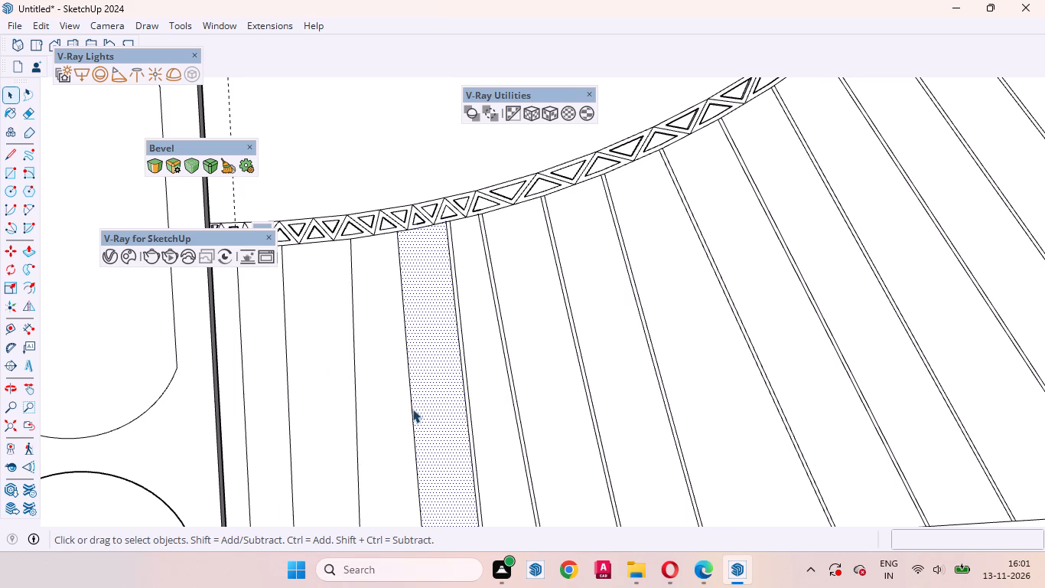
pyautogui.press('m')
pyautogui.click(441, 412)
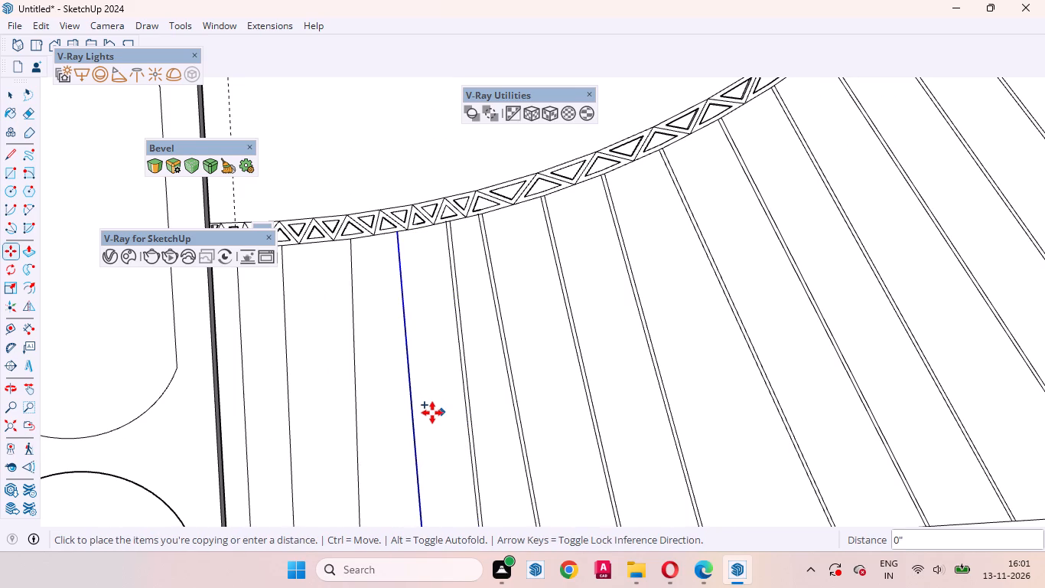
pyautogui.write('3mm')
pyautogui.press('Return')
pyautogui.press('space')
pyautogui.click(392, 425)
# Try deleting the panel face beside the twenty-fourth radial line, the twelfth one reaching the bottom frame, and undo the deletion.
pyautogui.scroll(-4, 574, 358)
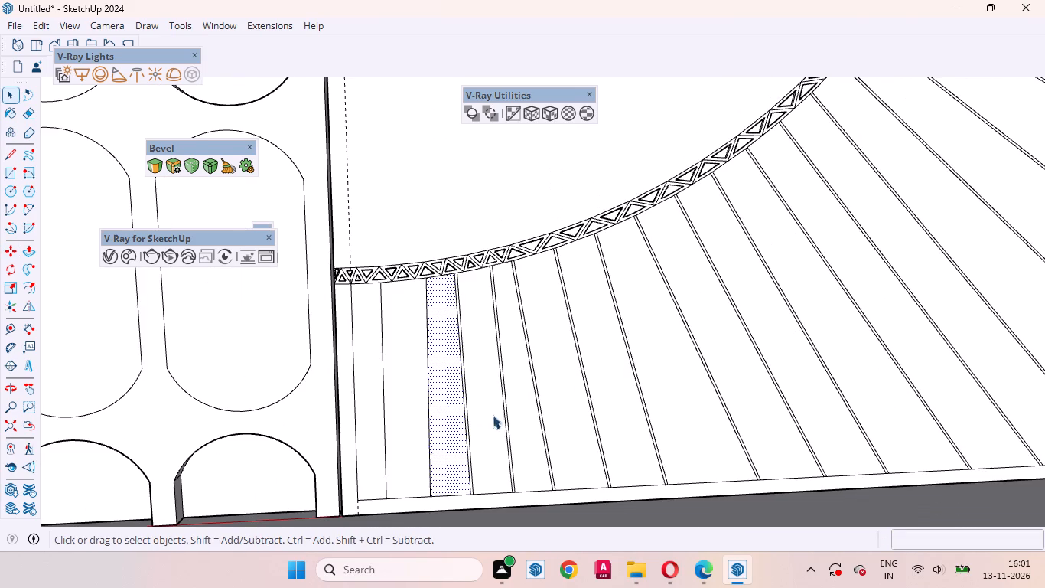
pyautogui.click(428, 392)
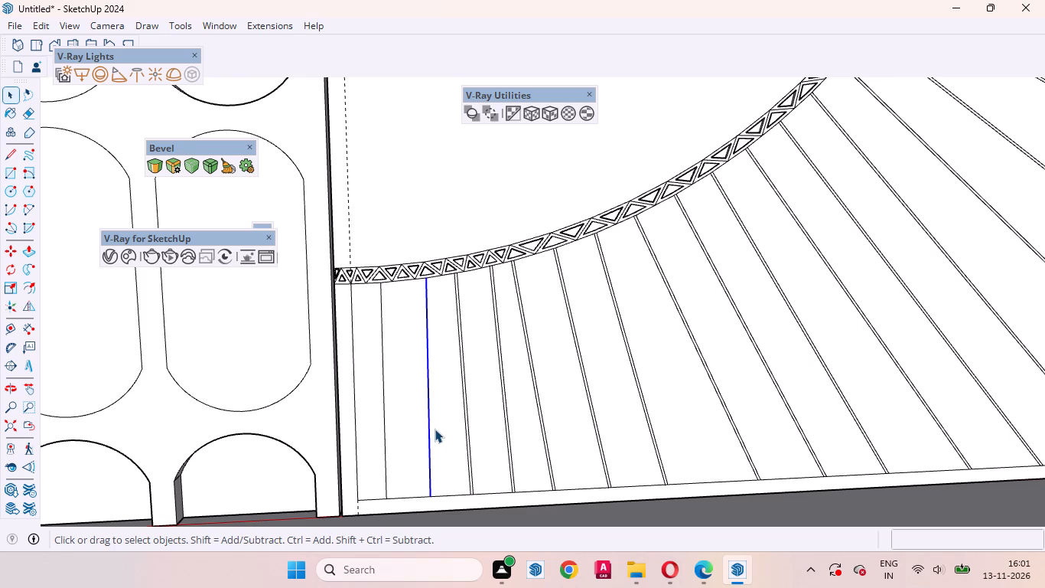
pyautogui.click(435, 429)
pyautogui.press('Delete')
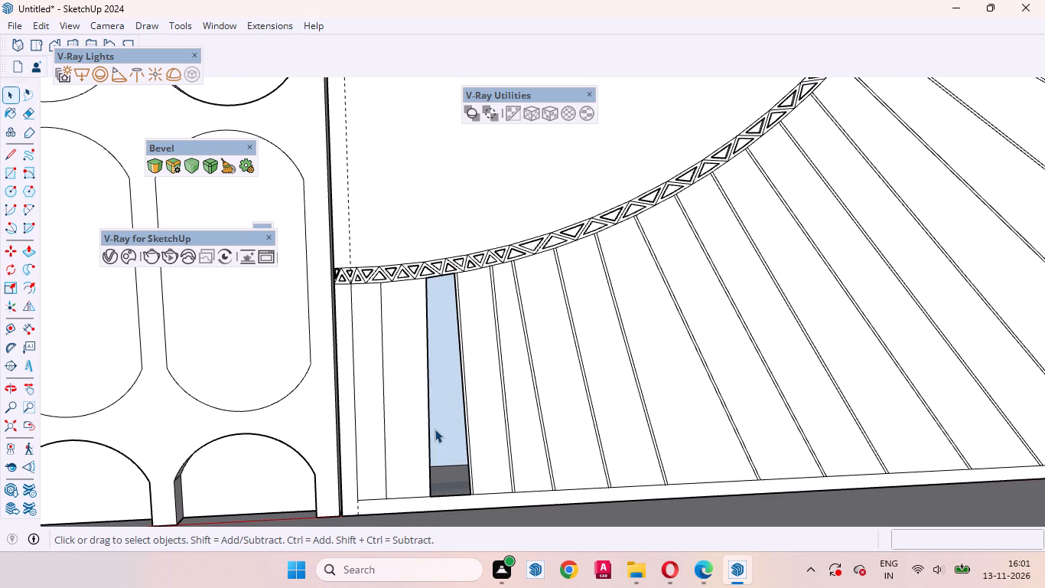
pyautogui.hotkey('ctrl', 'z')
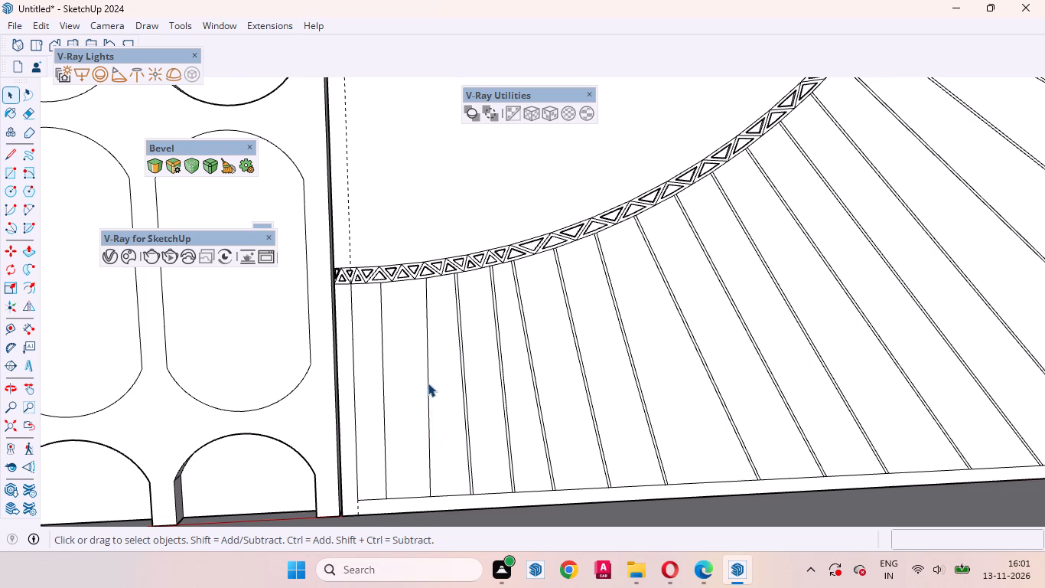
# Erase the twenty-fourth radial line, the twelfth one reaching the bottom frame.
pyautogui.click(428, 382)
pyautogui.rightClick(426, 381)
pyautogui.click(451, 138)
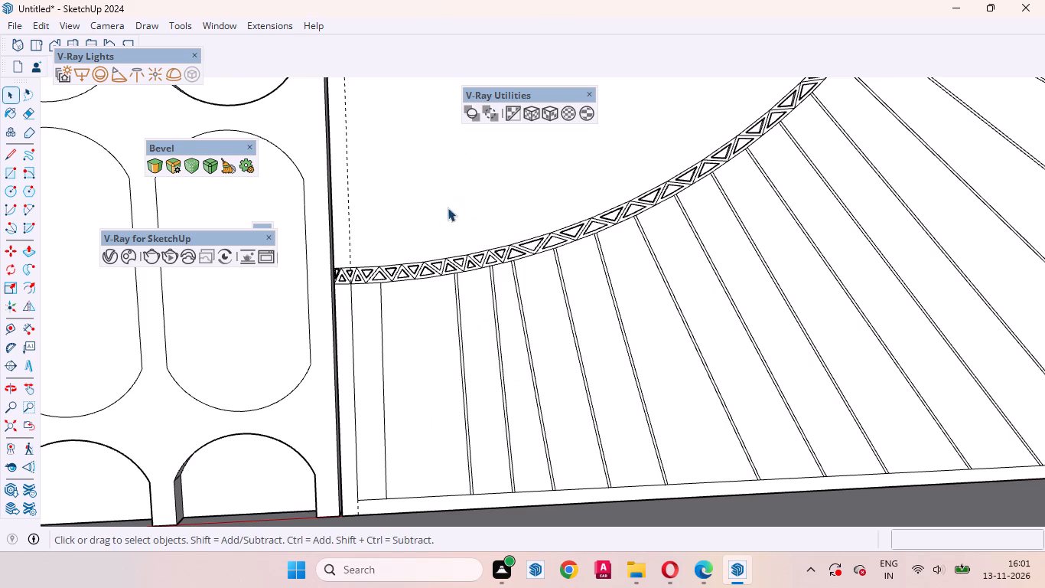
# Redraw the twenty-fourth radial line about 10" long, from the truss border's lower edge to the bottom frame, slanted like its neighbours.
pyautogui.press('l')
pyautogui.scroll(2, 415, 312)
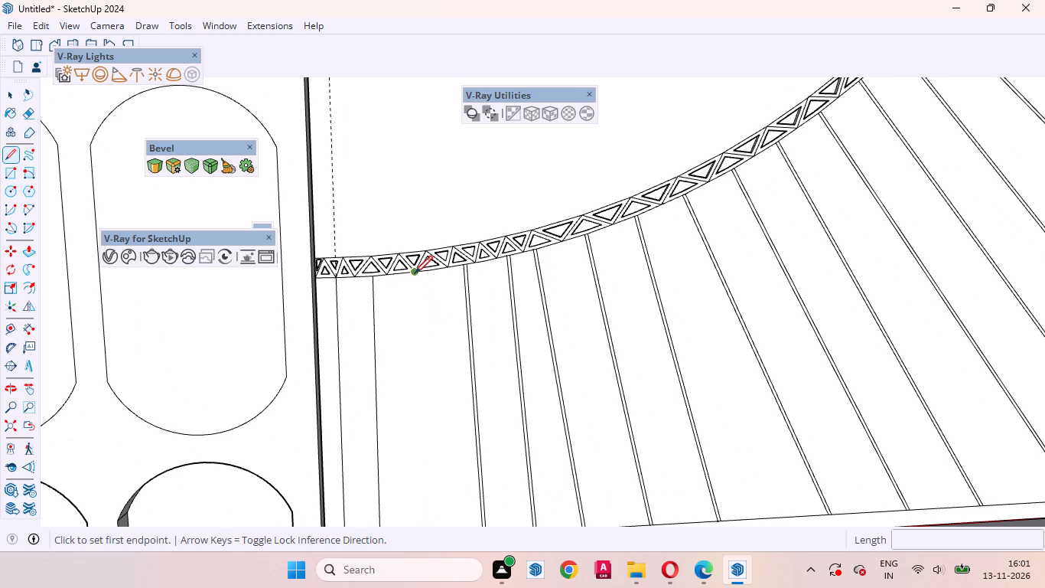
pyautogui.click(415, 273)
pyautogui.scroll(-6, 421, 362)
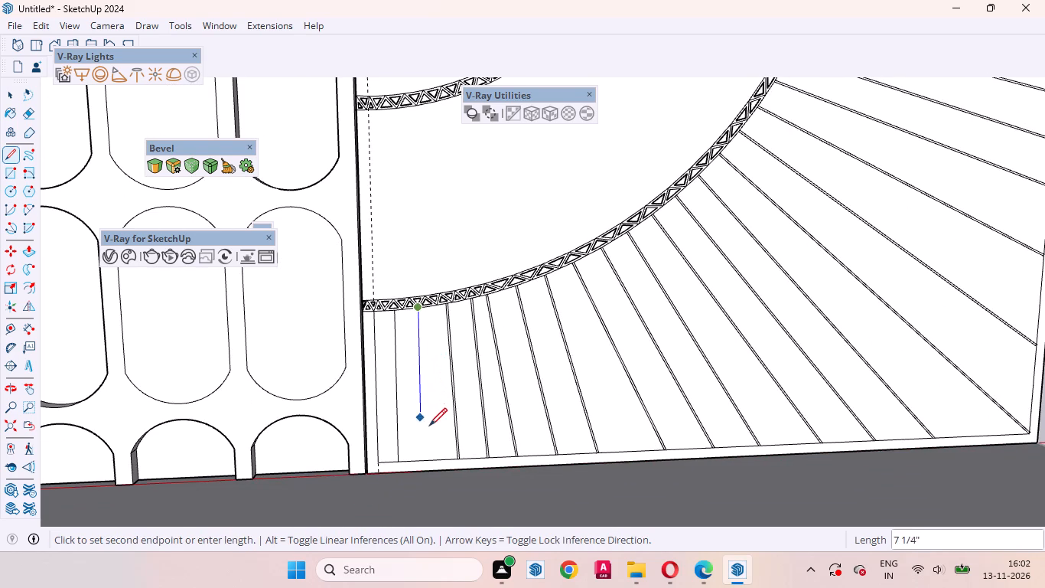
pyautogui.scroll(2, 430, 456)
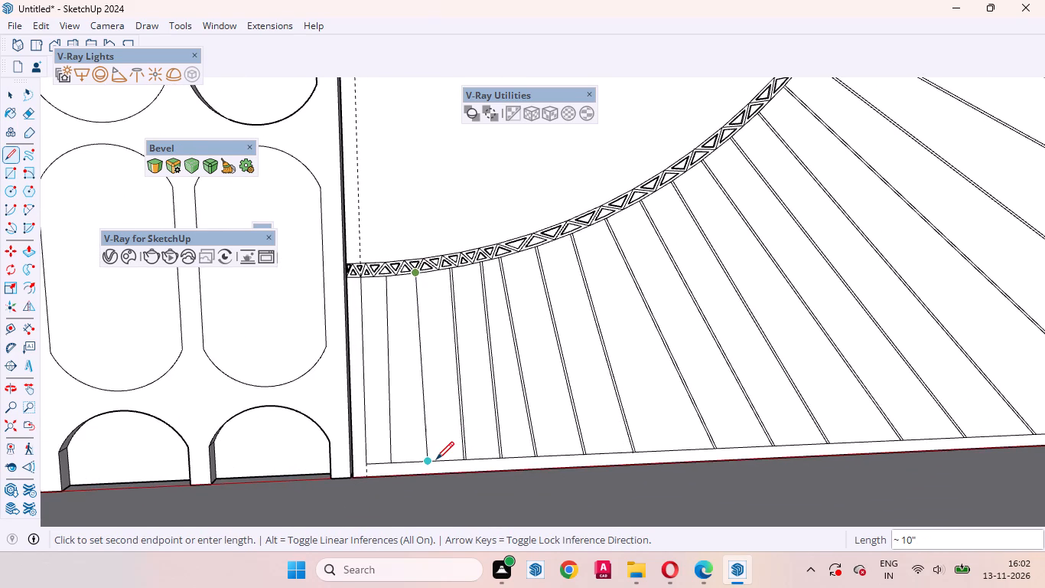
pyautogui.click(436, 459)
pyautogui.press('space')
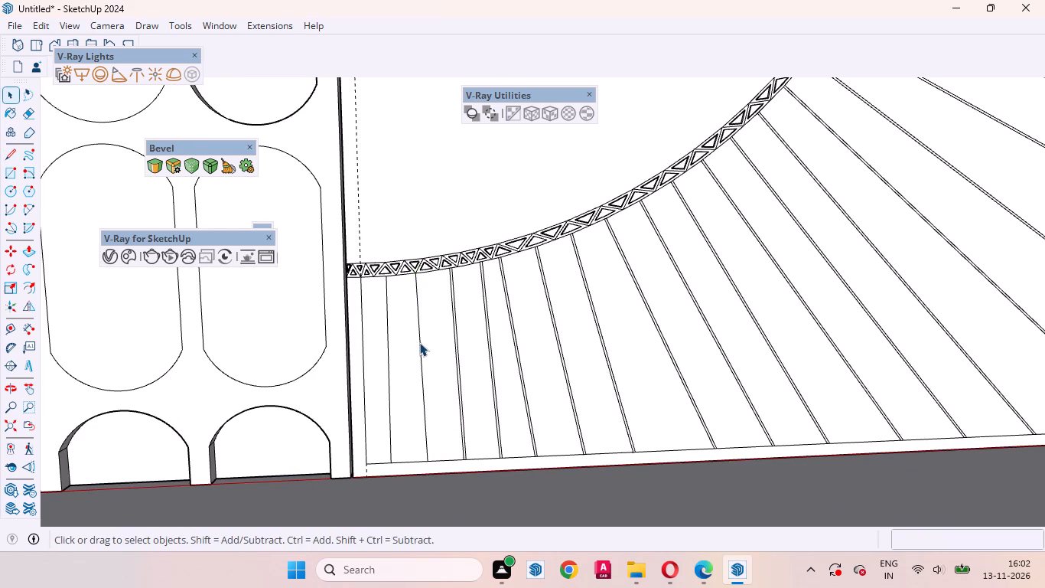
# Copy the redrawn twenty-fourth radial line 3 mm sideways, away from the twenty-third.
pyautogui.click(415, 343)
pyautogui.click(421, 341)
pyautogui.press('m')
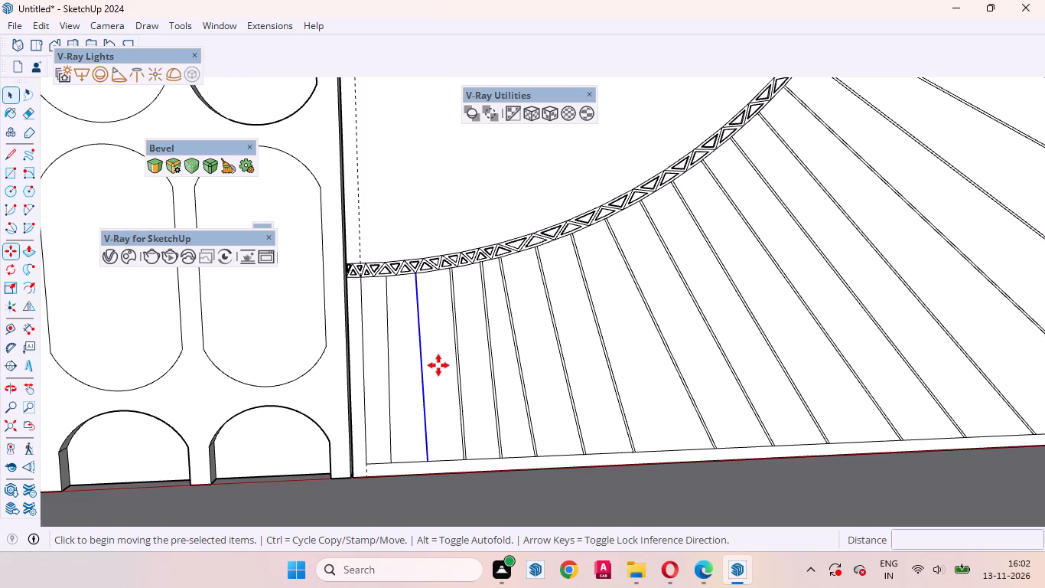
pyautogui.scroll(2, 438, 368)
pyautogui.click(438, 369)
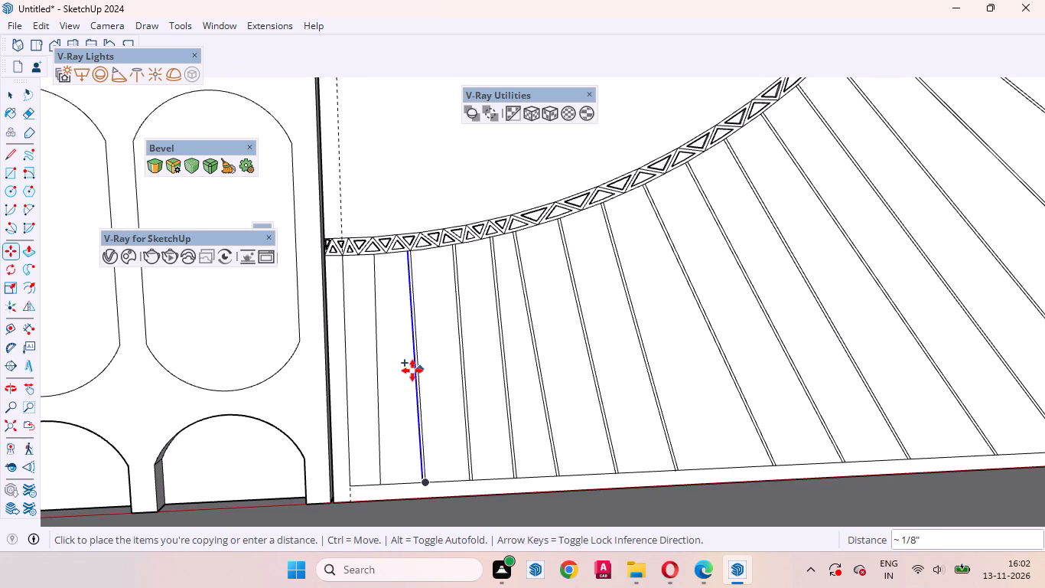
pyautogui.press('3')
pyautogui.write('mm')
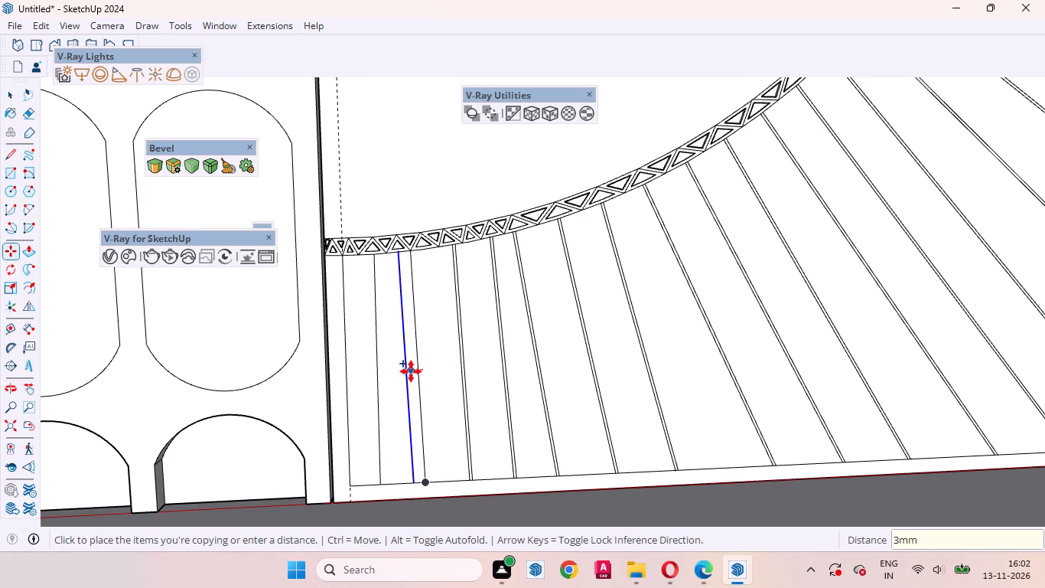
pyautogui.press('Return')
pyautogui.press('space')
pyautogui.click(405, 392)
# Copy the twenty-fifth radial line, the last one before the vertical frame, about 1/8" sideways, toward the twenty-fourth.
pyautogui.scroll(-3, 579, 341)
pyautogui.scroll(3, 405, 406)
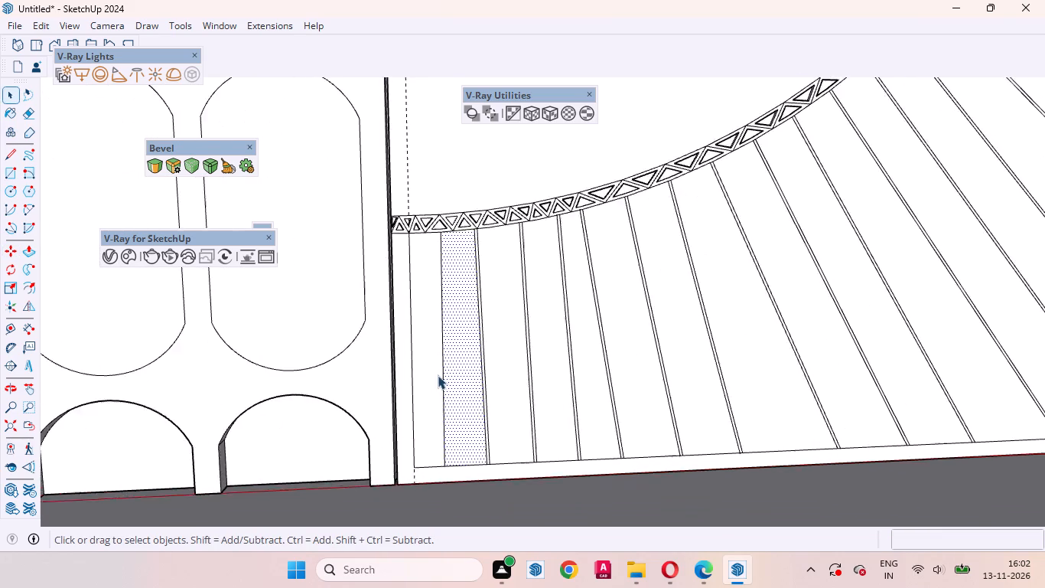
pyautogui.scroll(3, 438, 375)
pyautogui.click(441, 354)
pyautogui.click(441, 354)
pyautogui.click(444, 350)
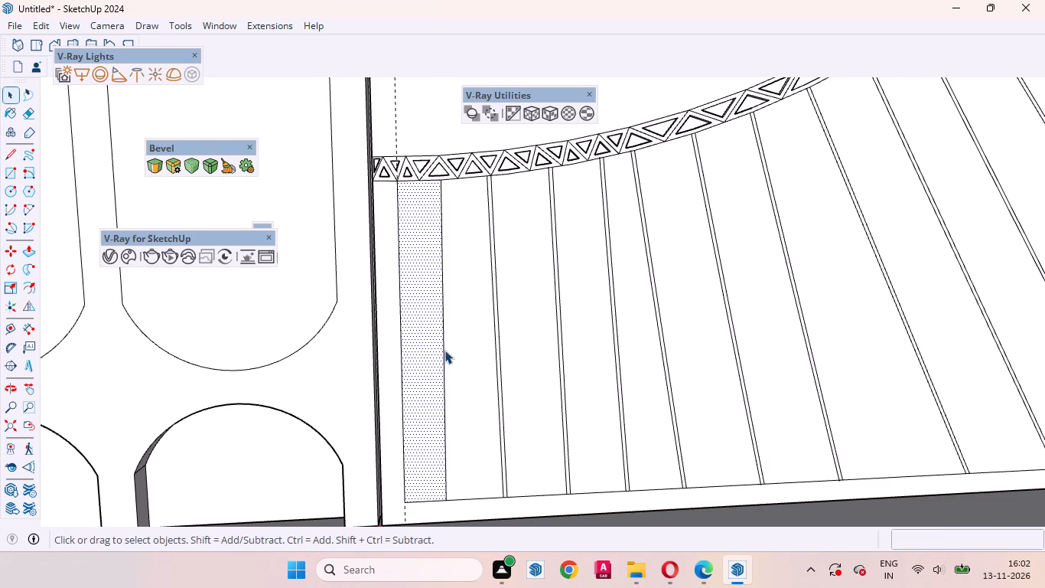
pyautogui.press('m')
pyautogui.click(466, 385)
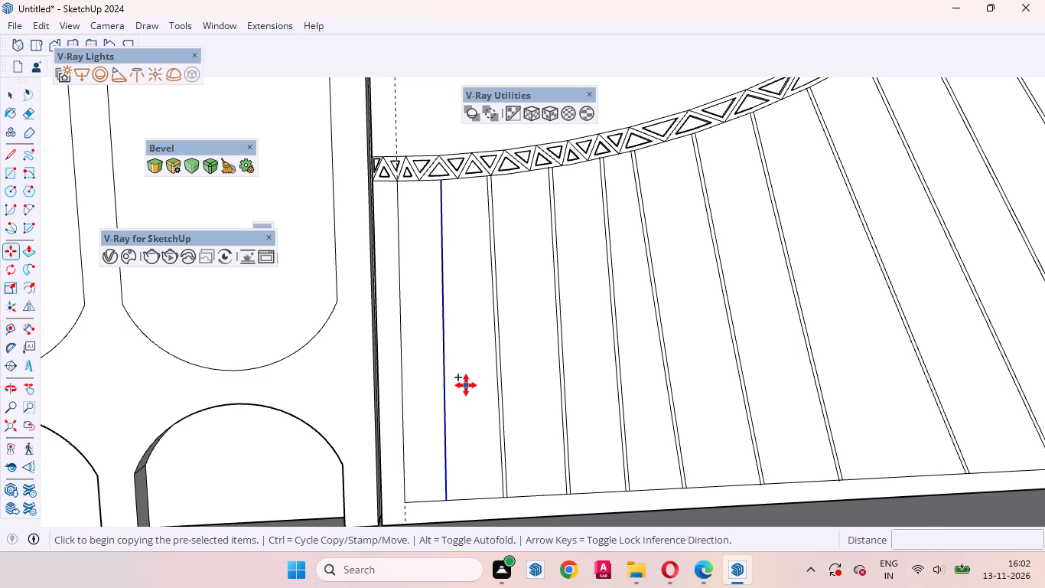
pyautogui.click(477, 384)
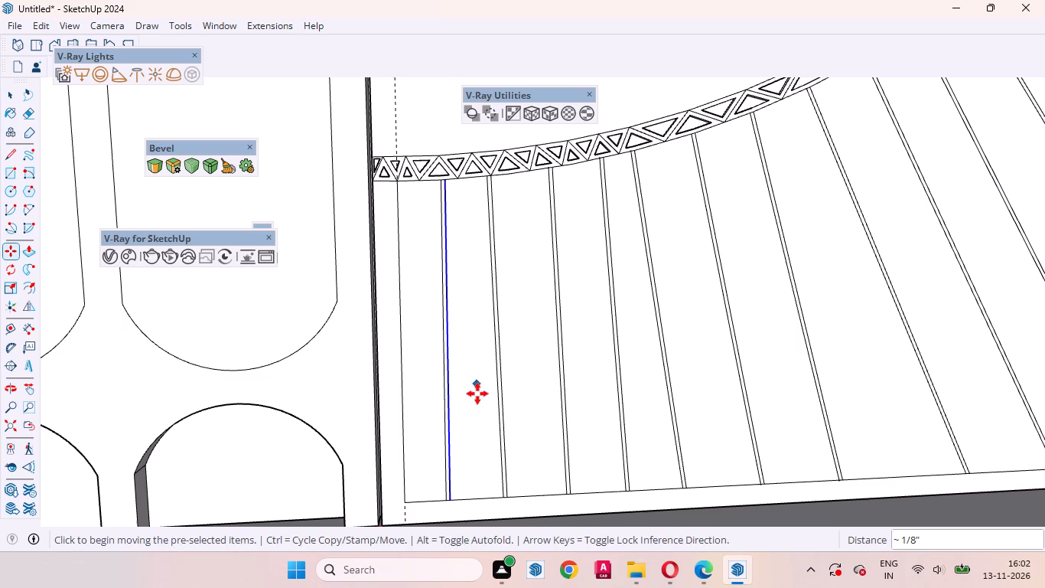
pyautogui.press('space')
pyautogui.click(469, 411)
# Draw a short line from the copied line's upper end to the truss border, closing the twenty-fifth strip.
pyautogui.scroll(5, 450, 485)
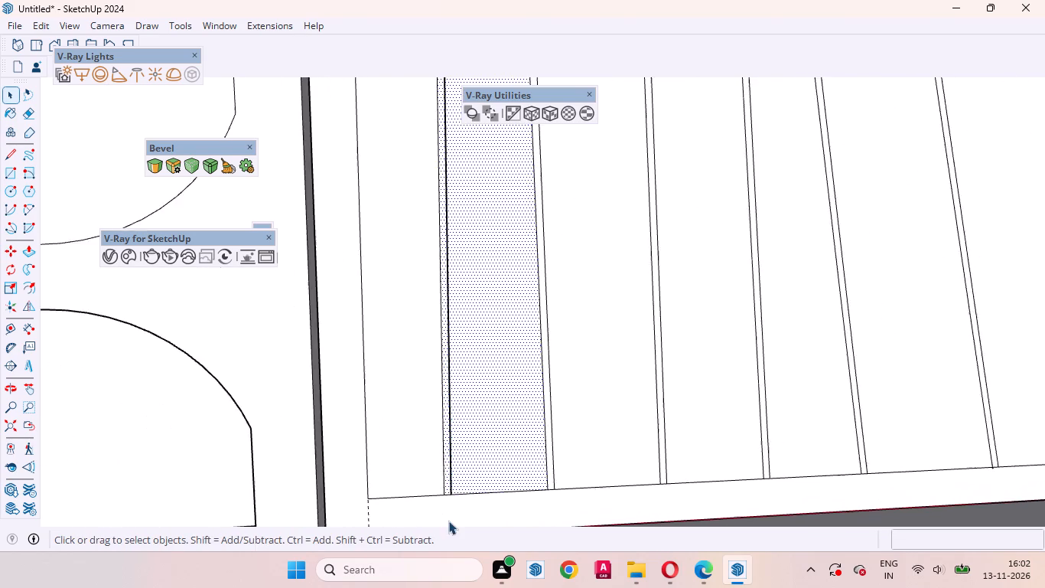
pyautogui.scroll(4, 448, 521)
pyautogui.scroll(-13, 473, 472)
pyautogui.scroll(7, 456, 178)
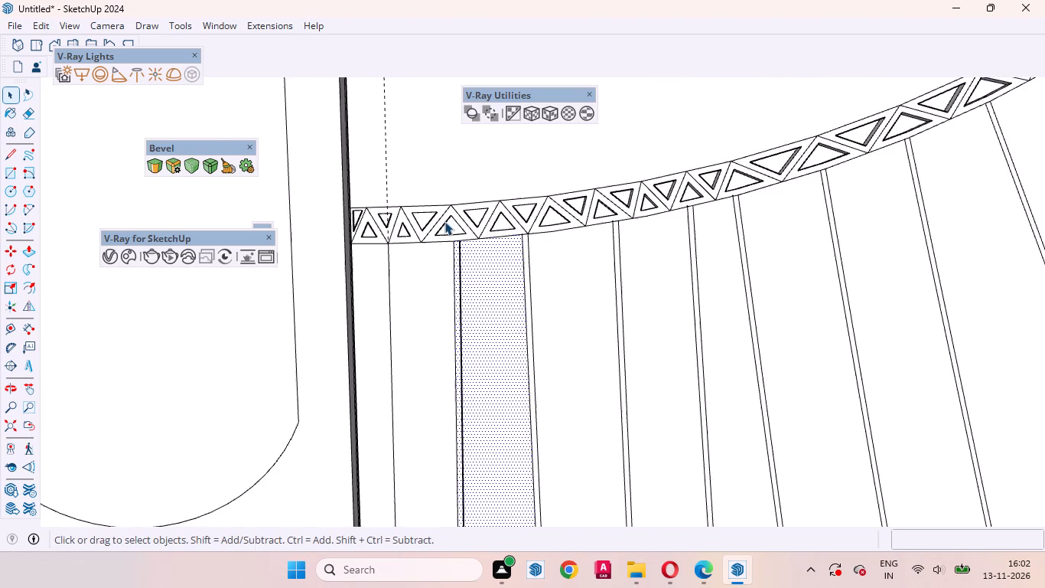
pyautogui.scroll(20, 444, 221)
pyautogui.scroll(5, 444, 221)
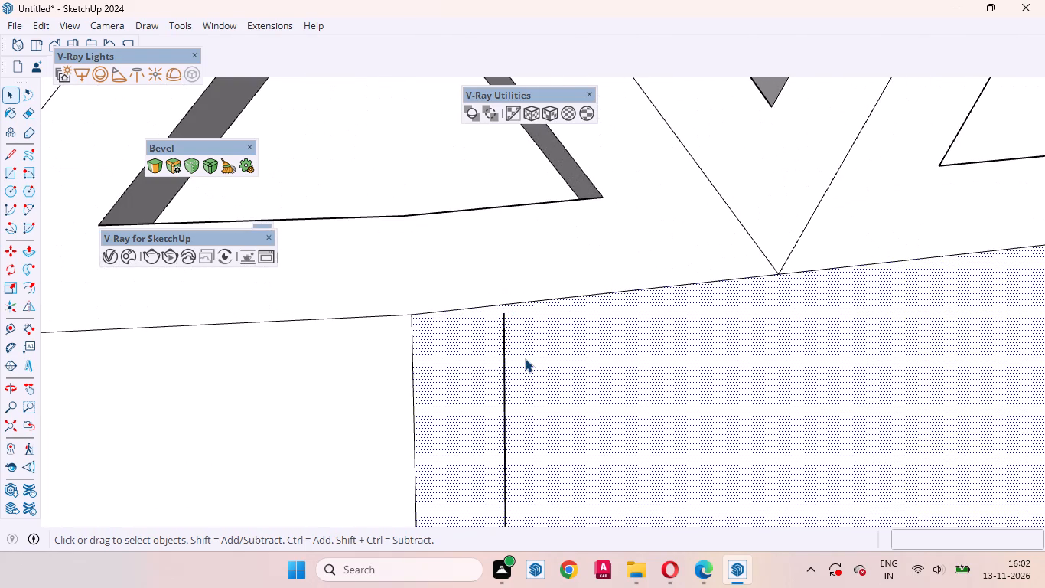
pyautogui.press('l')
pyautogui.click(505, 315)
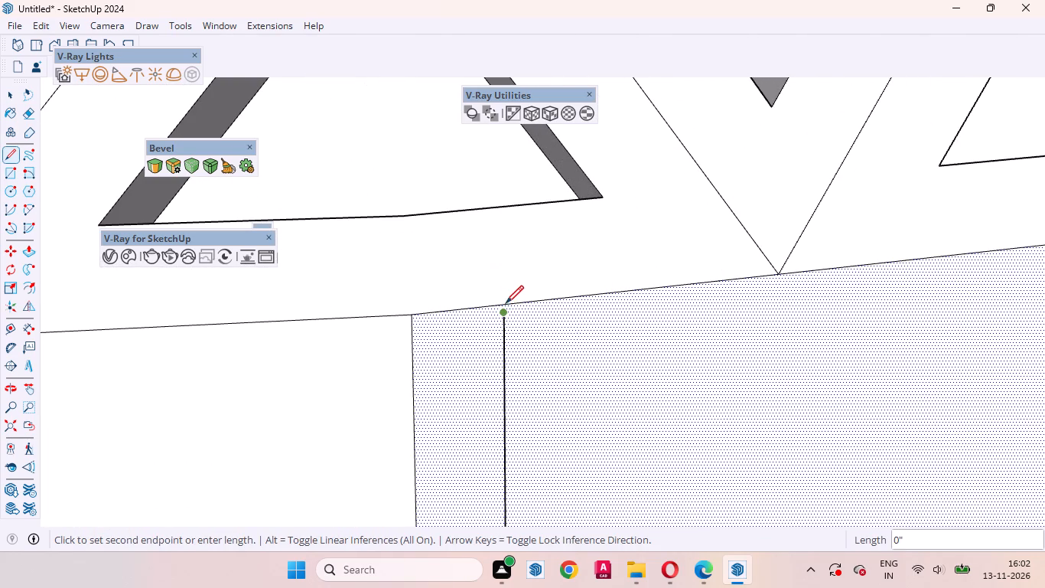
pyautogui.click(506, 302)
pyautogui.press('space')
# Draw a line about 11/16" long from the frame's lower inner corner to its outer side edge, separating the vertical and bottom frames.
pyautogui.scroll(-10, 571, 255)
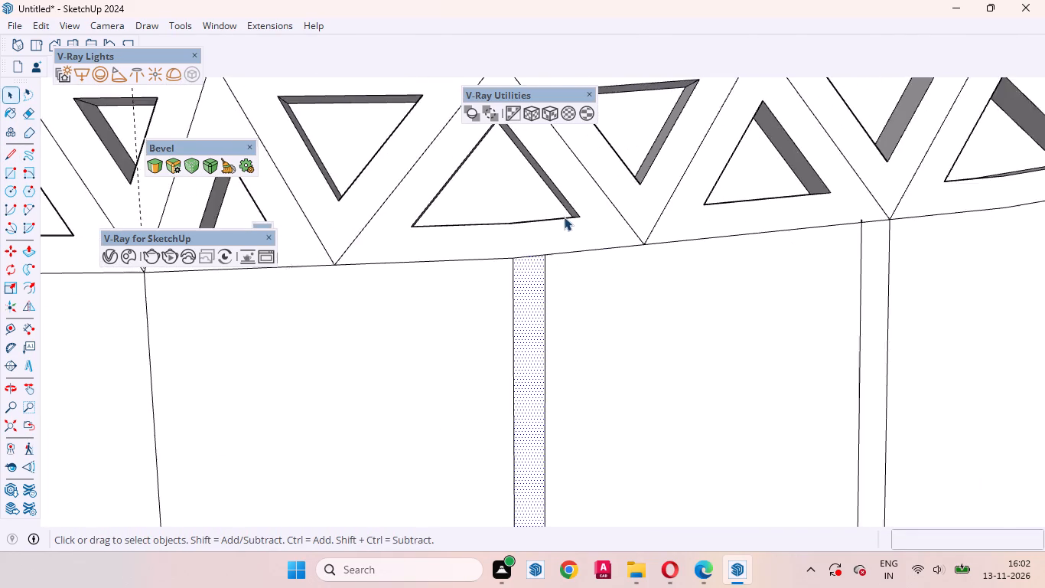
pyautogui.scroll(-16, 564, 217)
pyautogui.scroll(-6, 469, 220)
pyautogui.scroll(1, 439, 252)
pyautogui.scroll(-5, 439, 250)
pyautogui.scroll(9, 476, 502)
pyautogui.click(462, 432)
pyautogui.scroll(-4, 427, 377)
pyautogui.scroll(10, 438, 461)
pyautogui.click(399, 412)
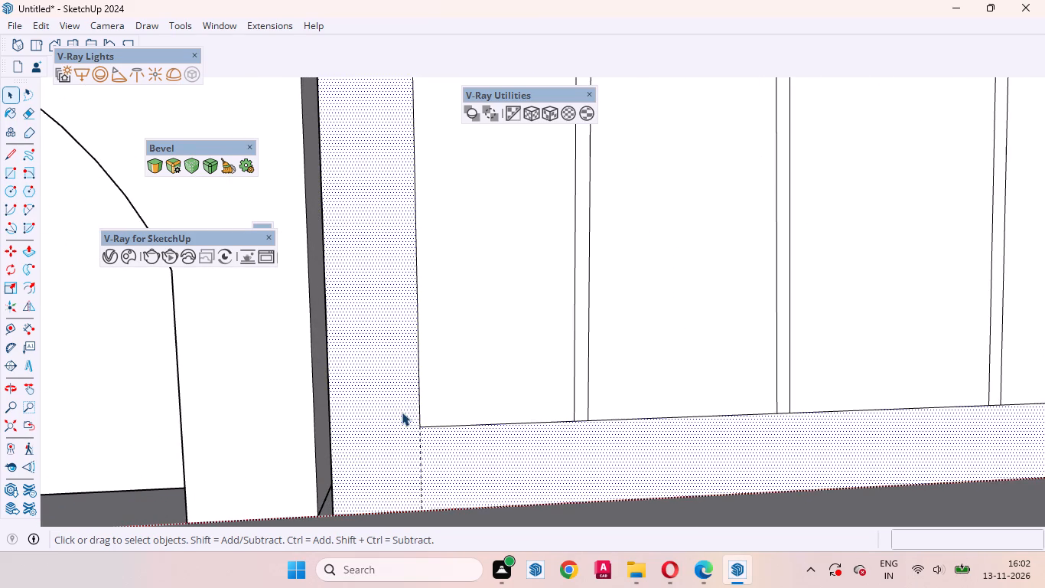
pyautogui.press('l')
pyautogui.scroll(1, 412, 436)
pyautogui.click(425, 424)
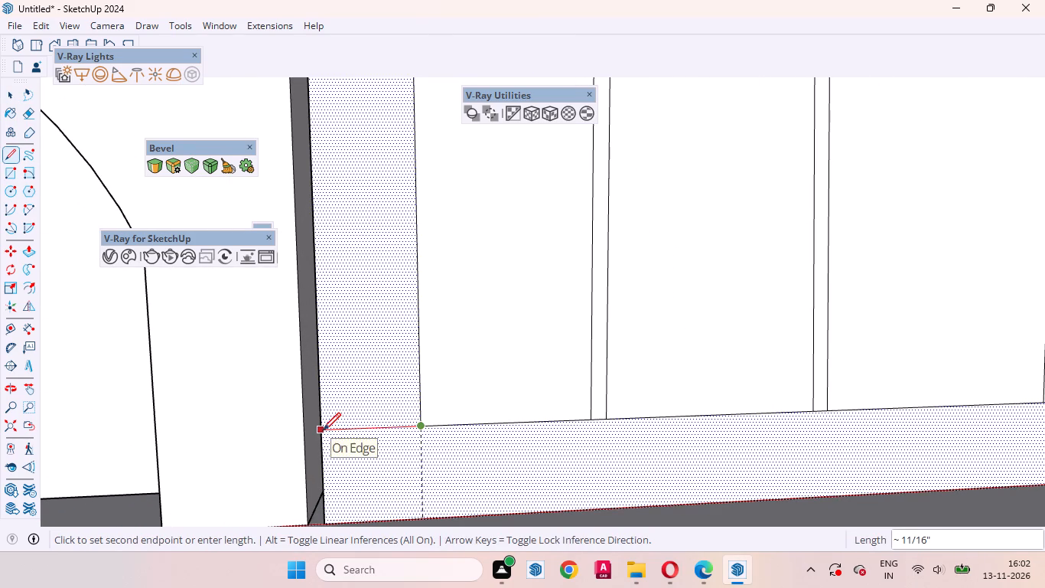
pyautogui.click(323, 430)
pyautogui.press('space')
# Copy the vertical frame's inner edge about 1/8" sideways, toward the panel's outer side edge.
pyautogui.click(420, 387)
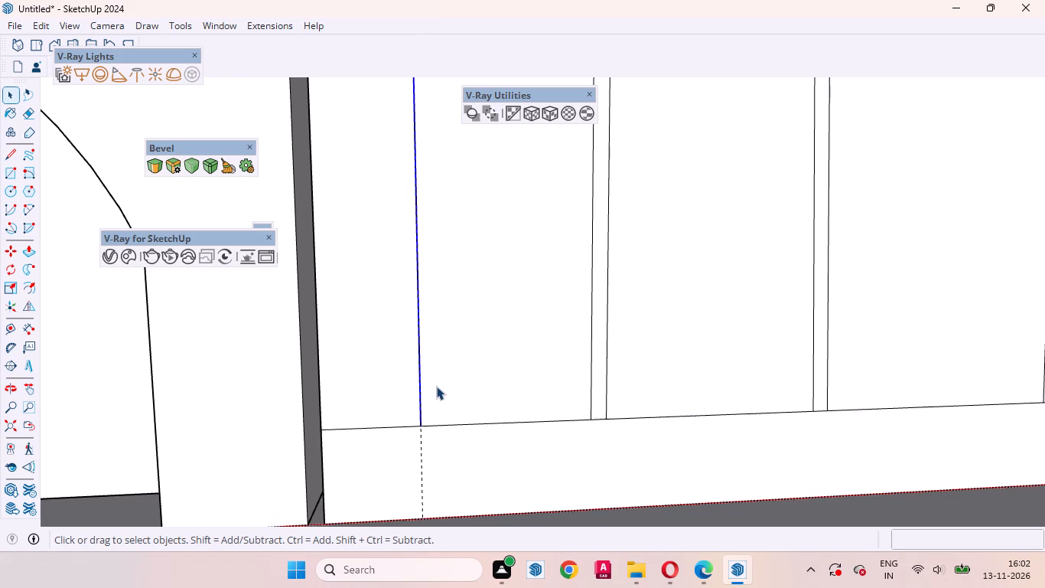
pyautogui.press('m')
pyautogui.click(477, 387)
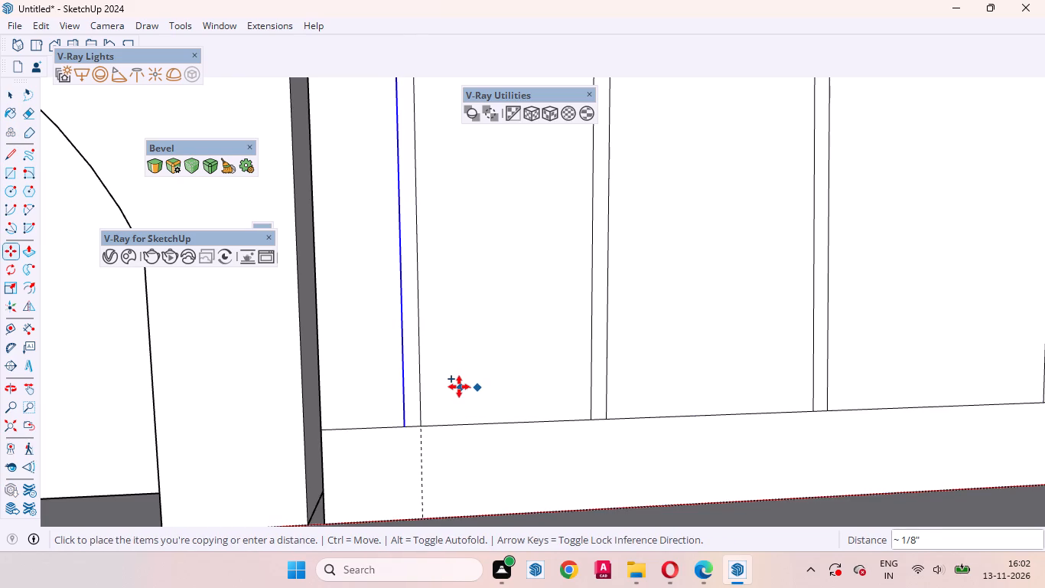
pyautogui.click(459, 387)
pyautogui.press('space')
# Push the narrow strip along the vertical frame's inner edge 4 mm into the panel.
pyautogui.click(415, 387)
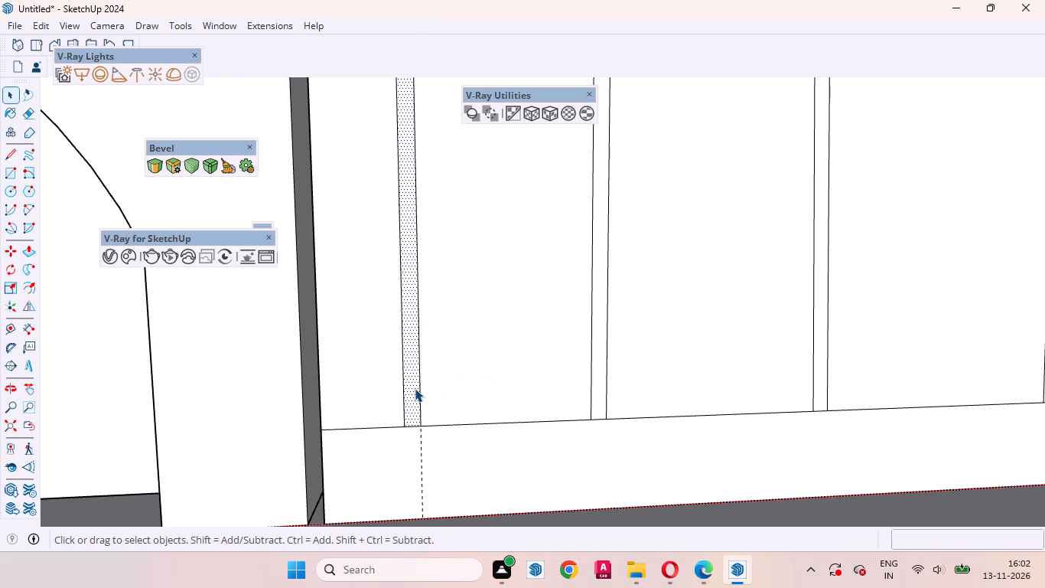
pyautogui.press('p')
pyautogui.click(415, 388)
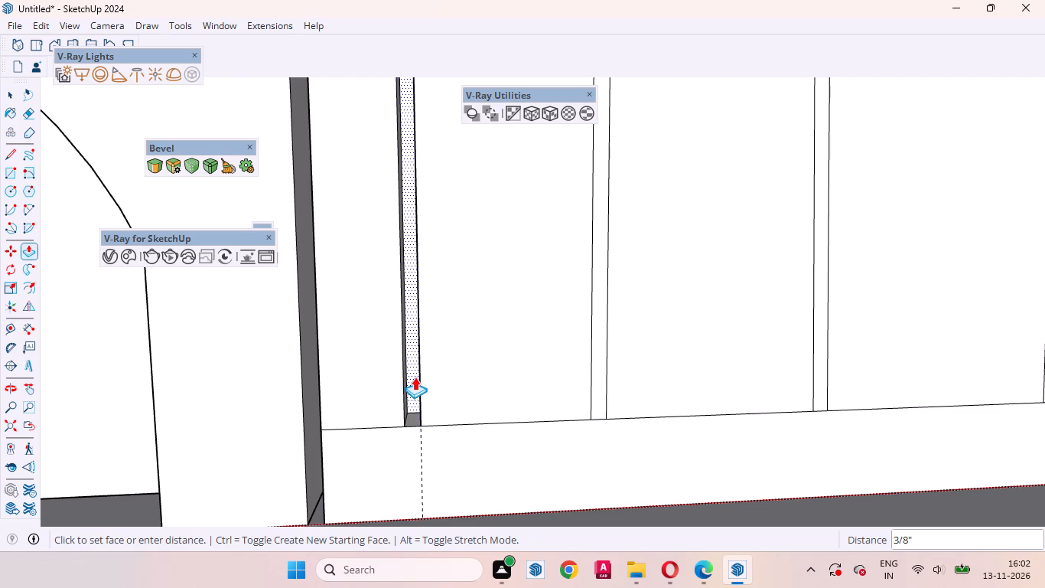
pyautogui.press('4')
pyautogui.write('mm')
pyautogui.press('Return')
# Push the next three narrow radial strips beside the vertical frame's groove 4 mm into the panel.
pyautogui.doubleClick(595, 373)
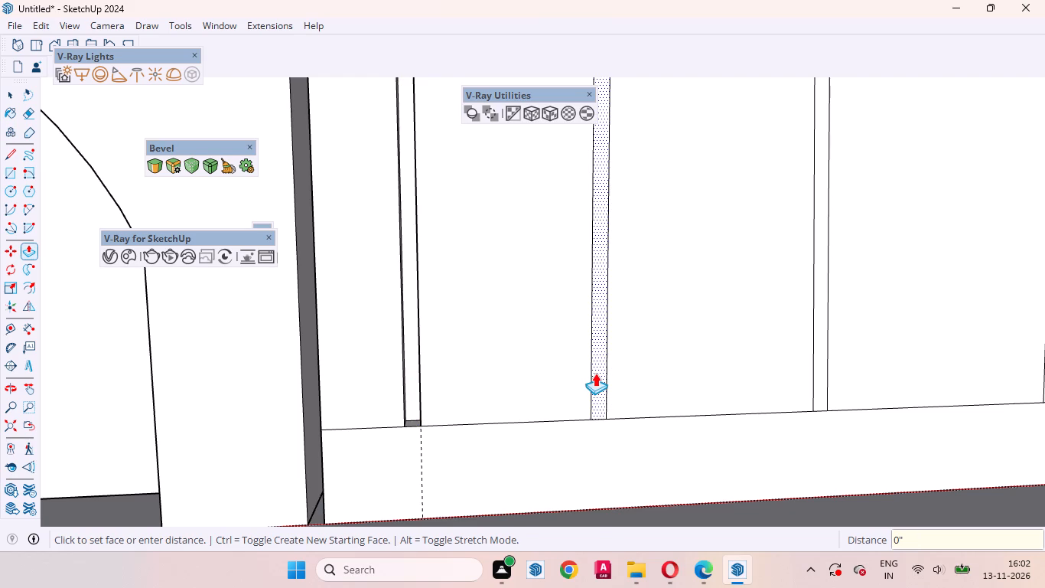
pyautogui.scroll(-12, 439, 420)
pyautogui.scroll(4, 587, 407)
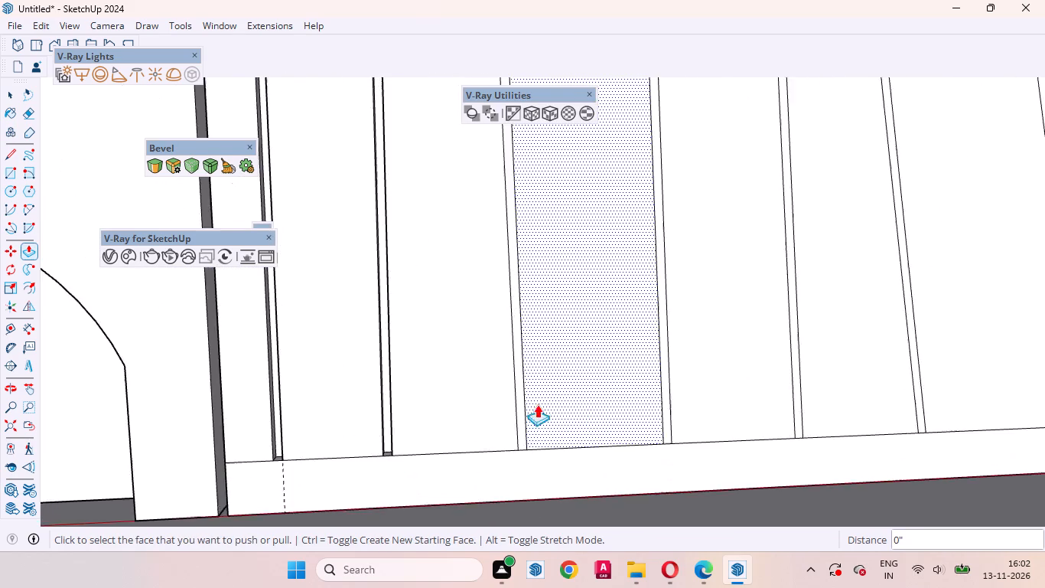
pyautogui.scroll(7, 537, 404)
pyautogui.doubleClick(513, 413)
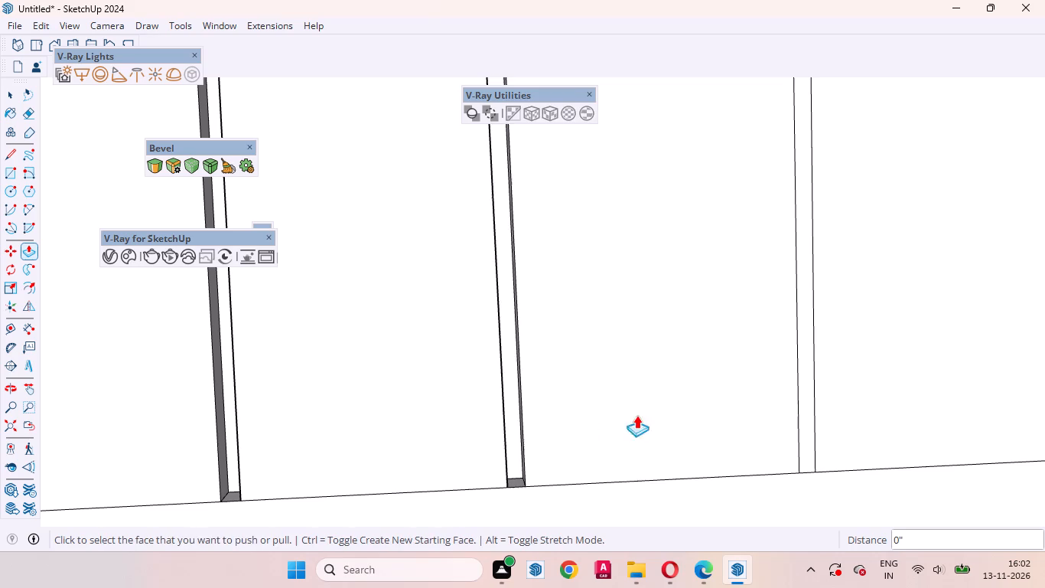
pyautogui.doubleClick(807, 433)
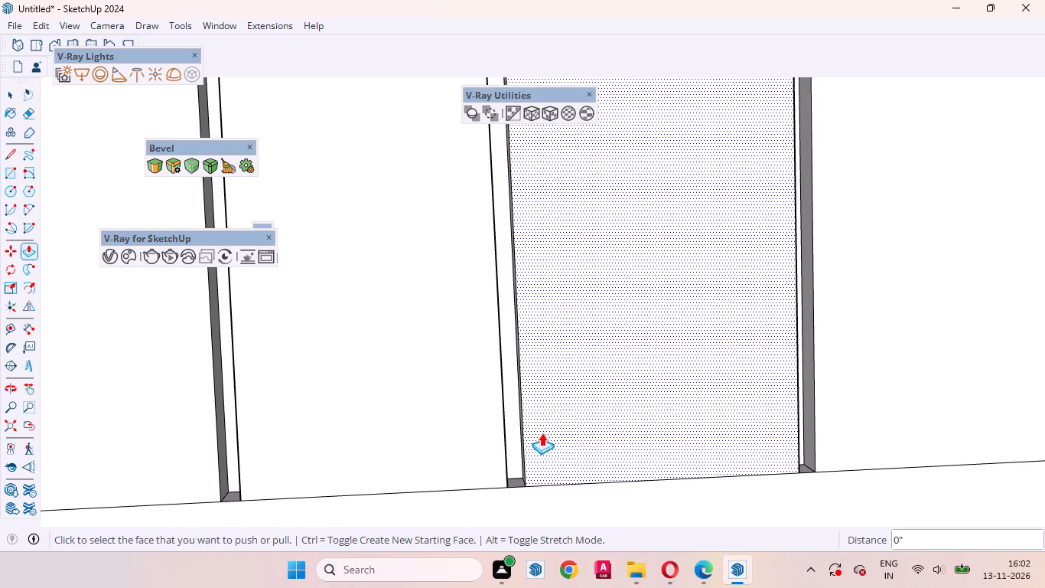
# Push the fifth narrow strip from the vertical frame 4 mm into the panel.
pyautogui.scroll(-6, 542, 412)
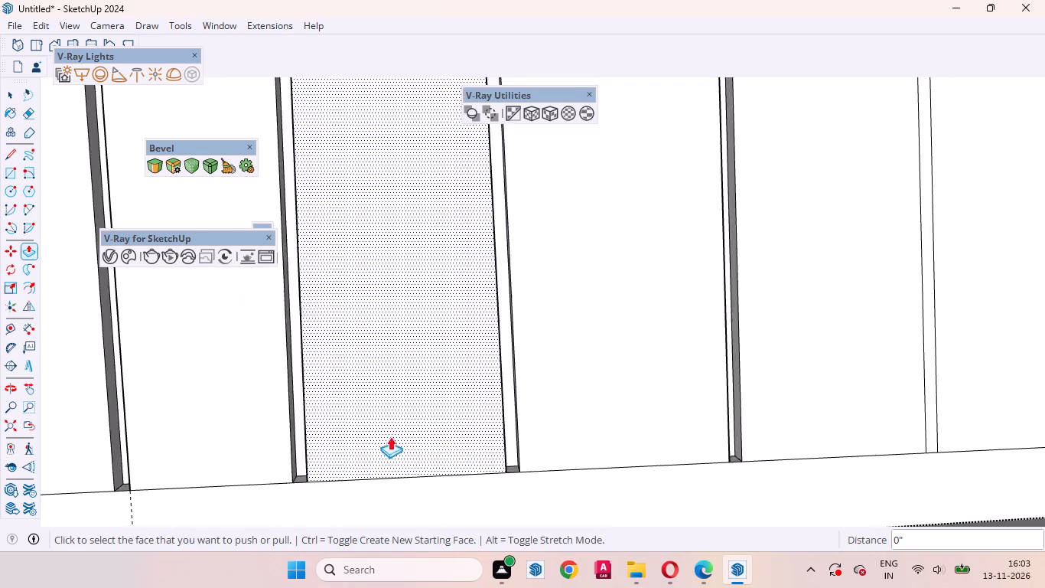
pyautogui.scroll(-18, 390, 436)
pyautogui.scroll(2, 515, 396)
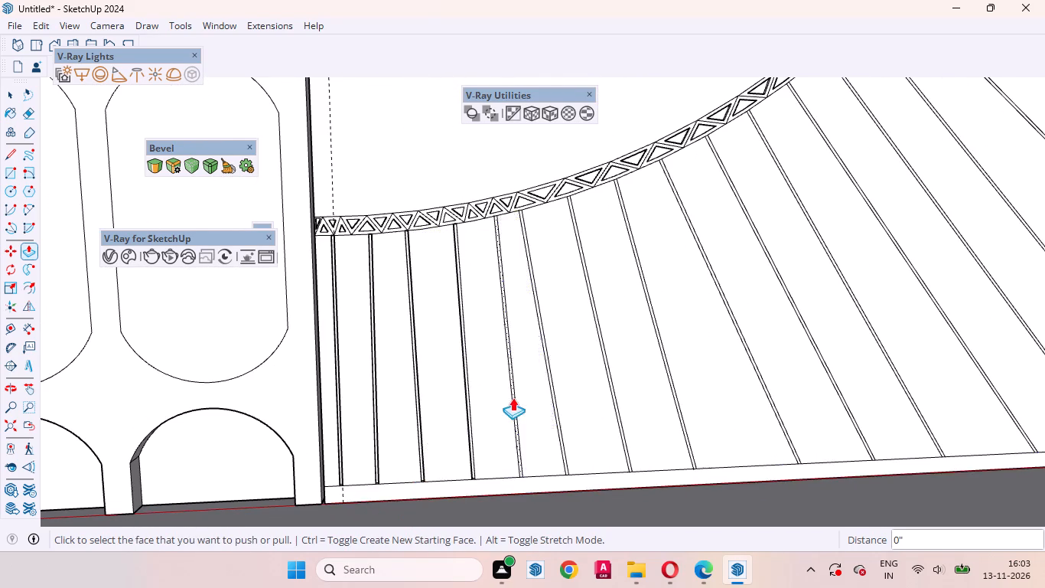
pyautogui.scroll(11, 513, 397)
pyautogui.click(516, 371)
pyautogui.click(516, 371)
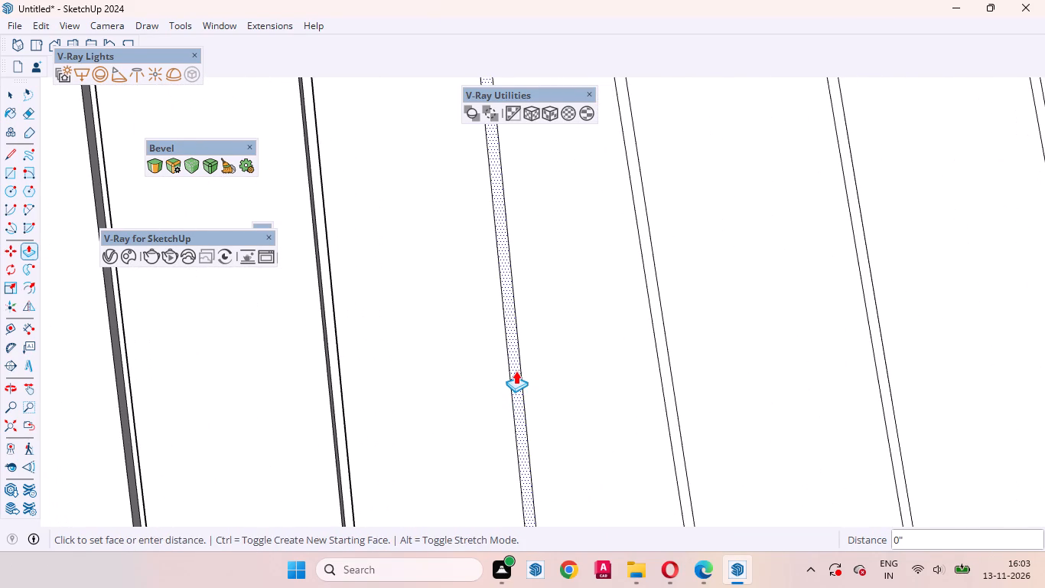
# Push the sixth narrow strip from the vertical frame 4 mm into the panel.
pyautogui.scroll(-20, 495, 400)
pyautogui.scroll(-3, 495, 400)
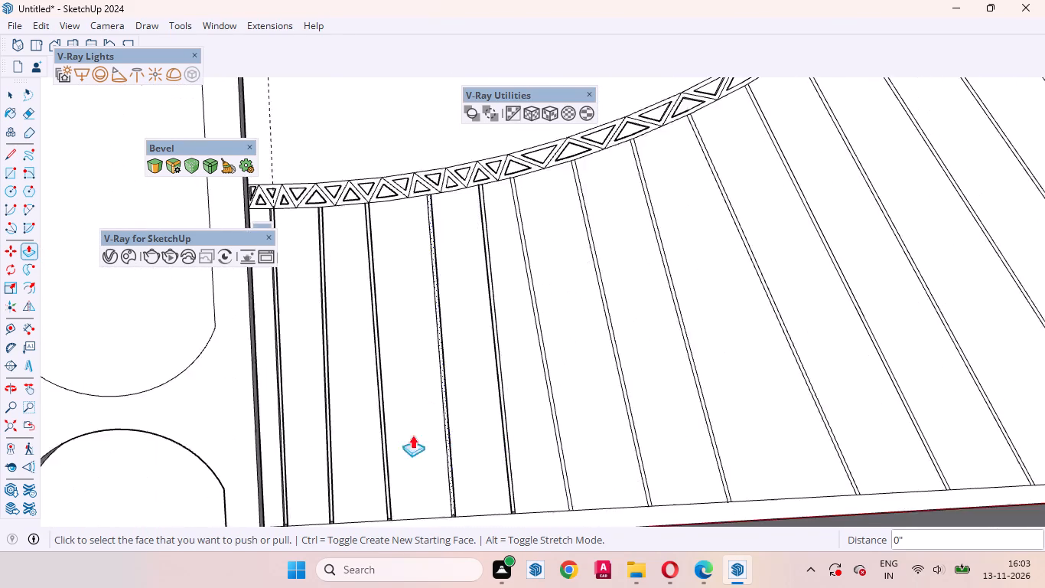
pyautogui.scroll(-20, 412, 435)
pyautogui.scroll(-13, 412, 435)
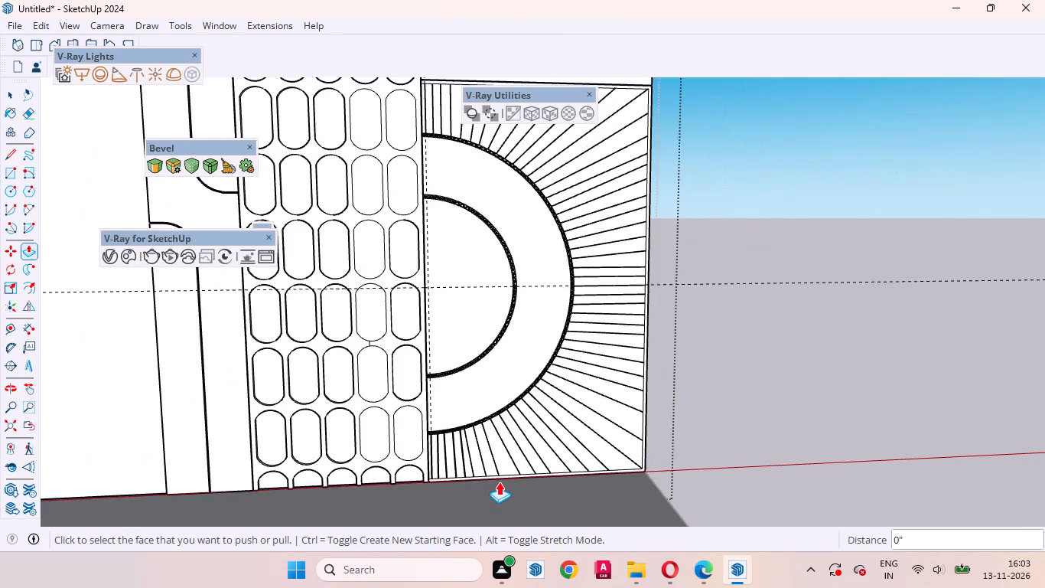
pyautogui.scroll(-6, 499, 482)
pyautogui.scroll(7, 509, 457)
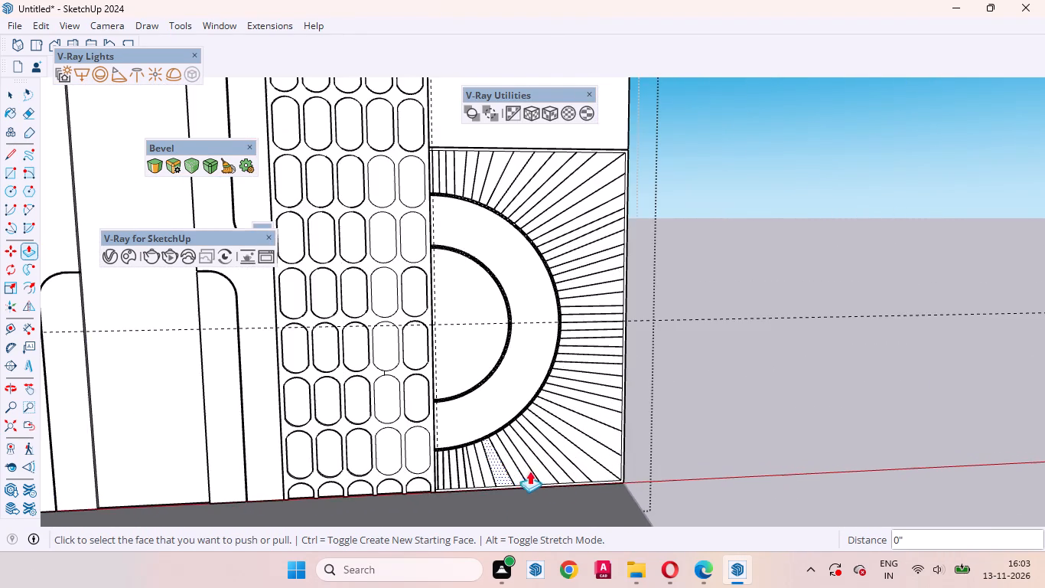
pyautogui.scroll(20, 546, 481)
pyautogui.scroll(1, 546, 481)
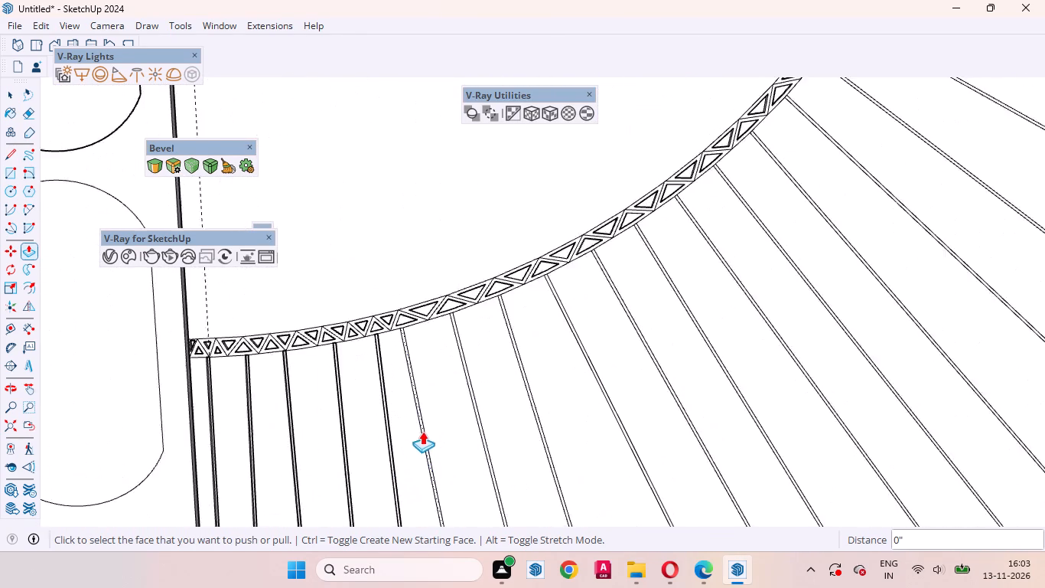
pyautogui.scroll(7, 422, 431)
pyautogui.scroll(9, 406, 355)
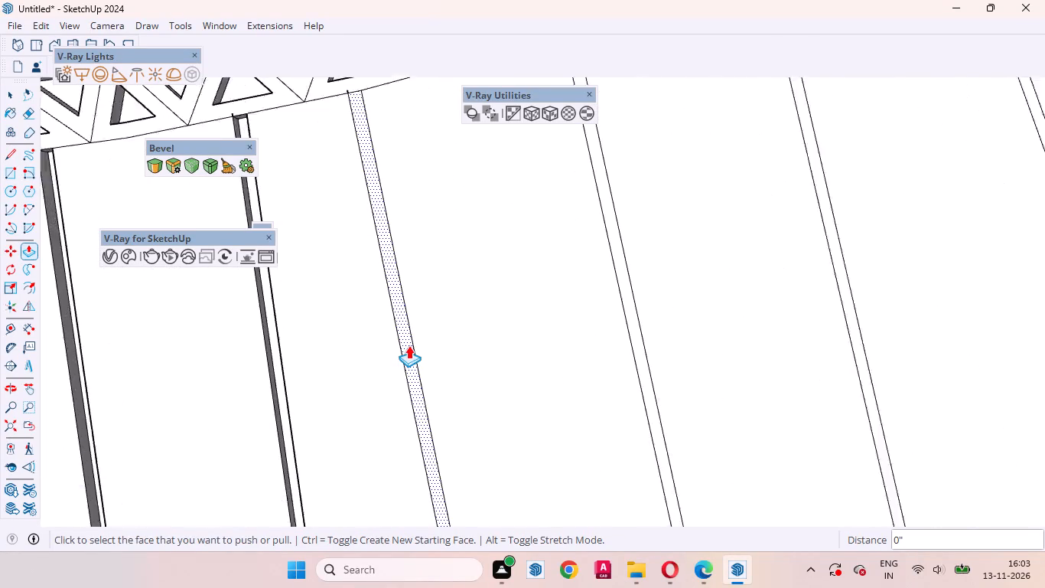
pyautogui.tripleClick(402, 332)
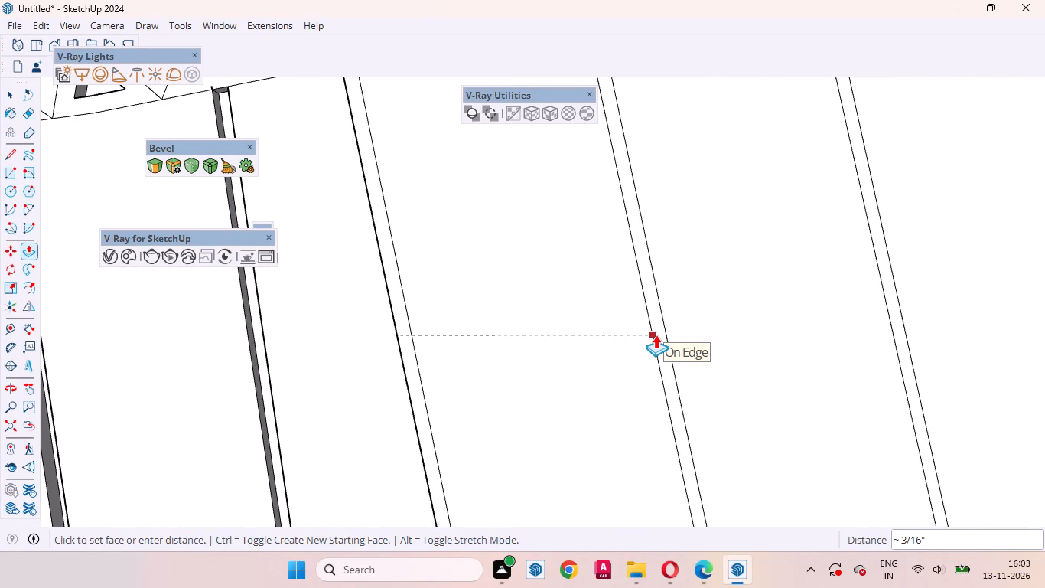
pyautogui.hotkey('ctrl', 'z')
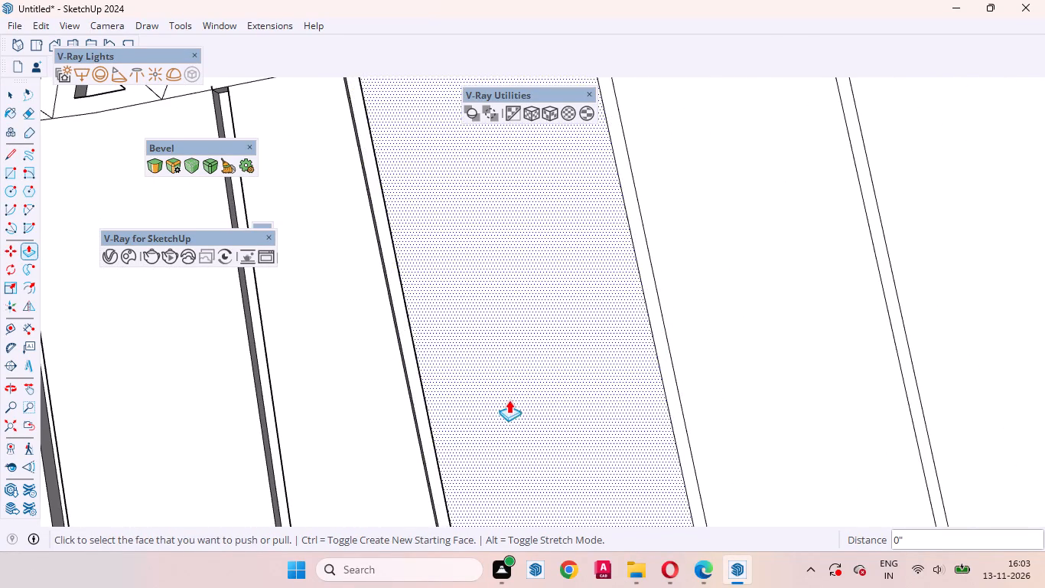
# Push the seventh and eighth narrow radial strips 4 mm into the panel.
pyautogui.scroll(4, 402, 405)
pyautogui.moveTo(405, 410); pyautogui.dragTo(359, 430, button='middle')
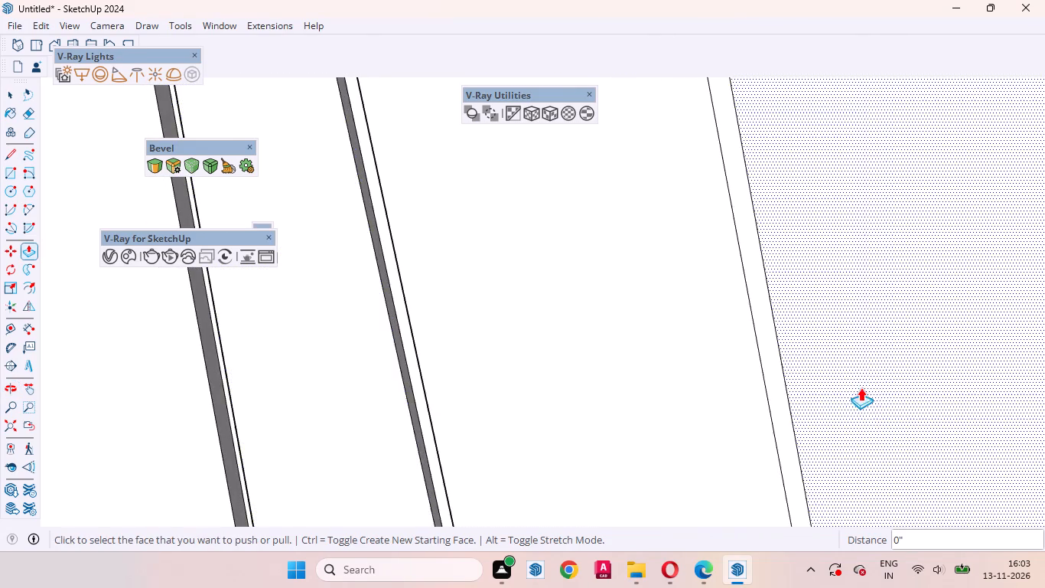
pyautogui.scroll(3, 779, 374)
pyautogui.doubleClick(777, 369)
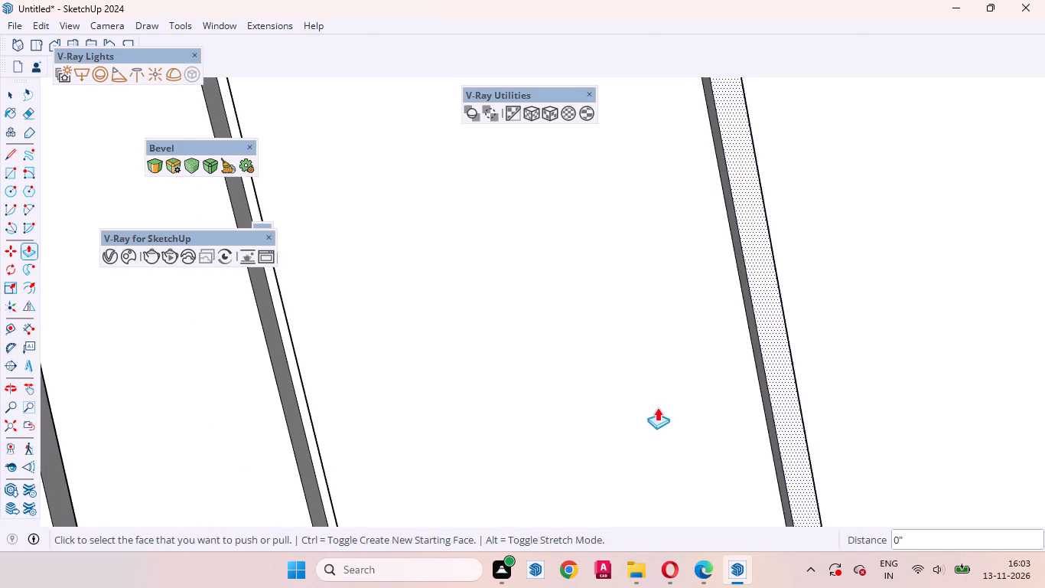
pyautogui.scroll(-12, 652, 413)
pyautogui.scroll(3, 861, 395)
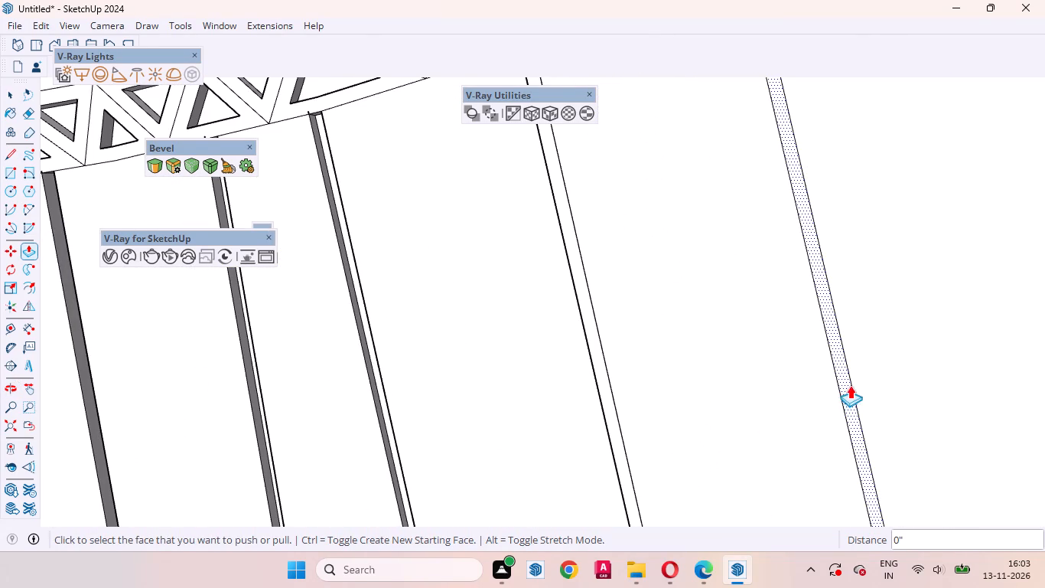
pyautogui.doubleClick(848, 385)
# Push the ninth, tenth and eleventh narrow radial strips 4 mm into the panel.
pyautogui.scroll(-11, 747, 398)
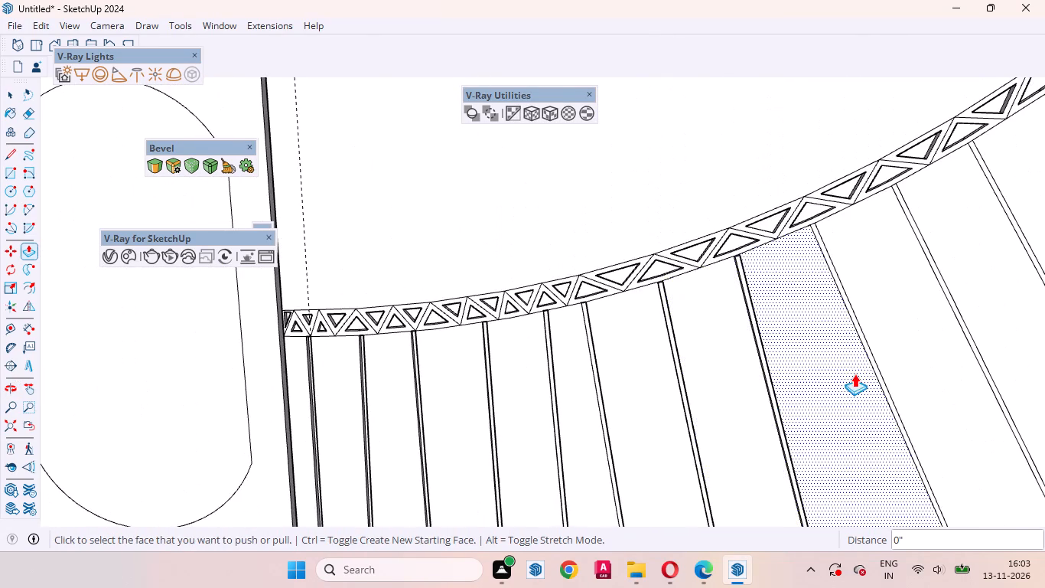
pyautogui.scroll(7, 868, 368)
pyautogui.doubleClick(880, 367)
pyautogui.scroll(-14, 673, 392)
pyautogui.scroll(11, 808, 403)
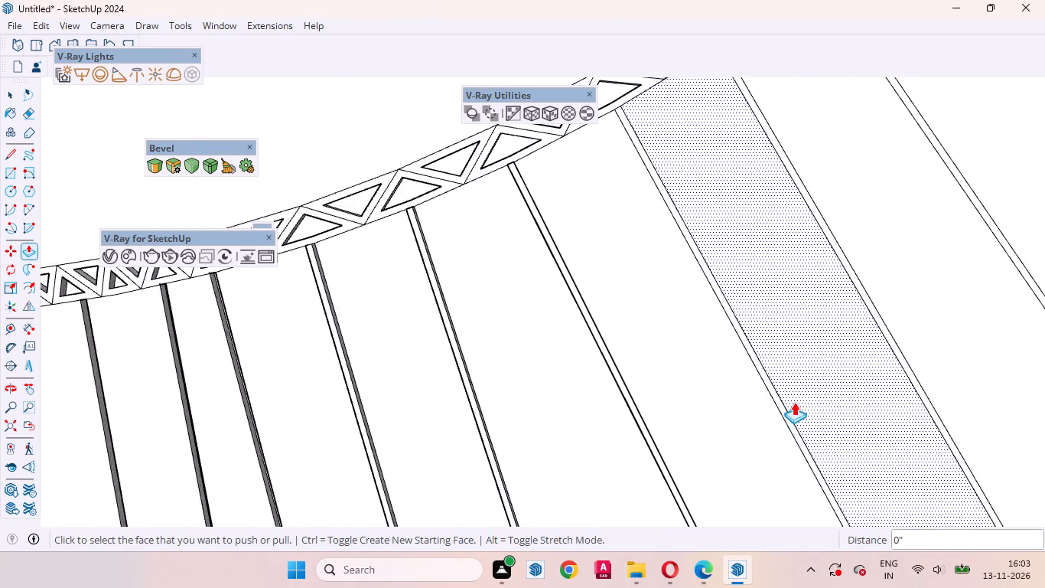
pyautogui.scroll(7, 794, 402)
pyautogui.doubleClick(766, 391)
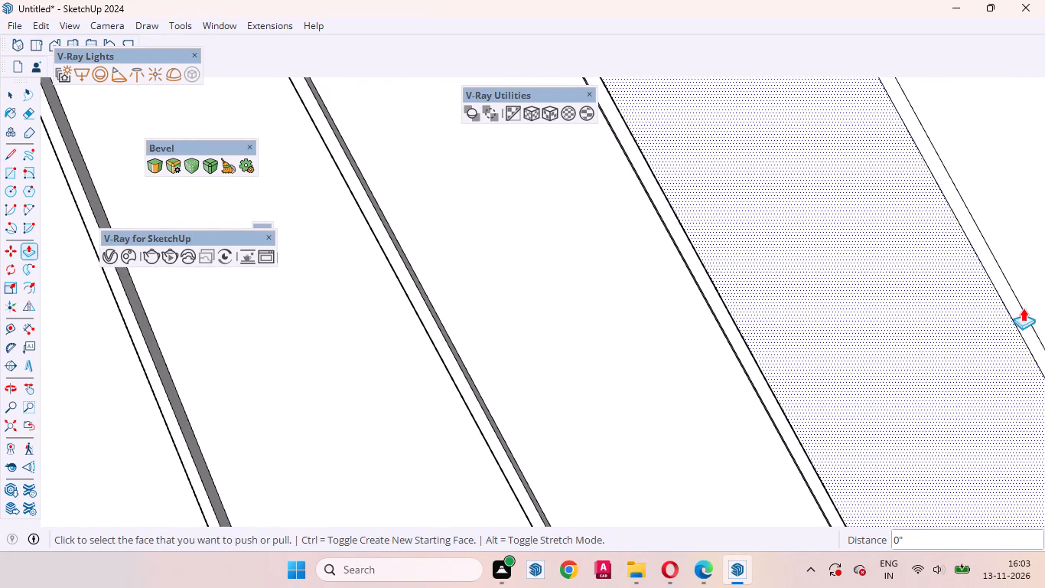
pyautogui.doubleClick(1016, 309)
# Examine the recessed grooves and the remaining flat strips along the panel's bottom frame.
pyautogui.scroll(-5, 737, 385)
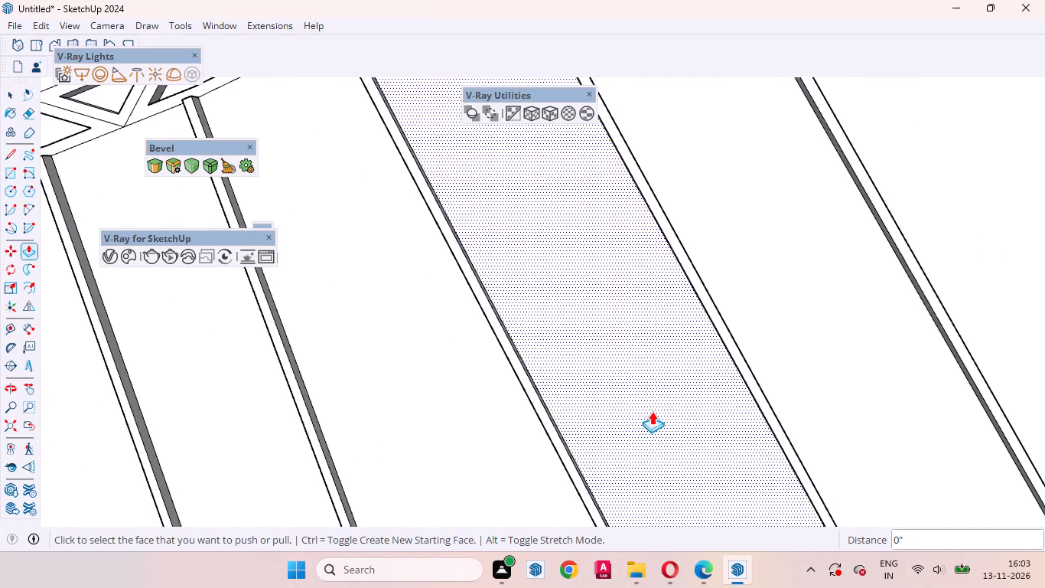
pyautogui.scroll(-20, 652, 411)
pyautogui.scroll(-2, 652, 411)
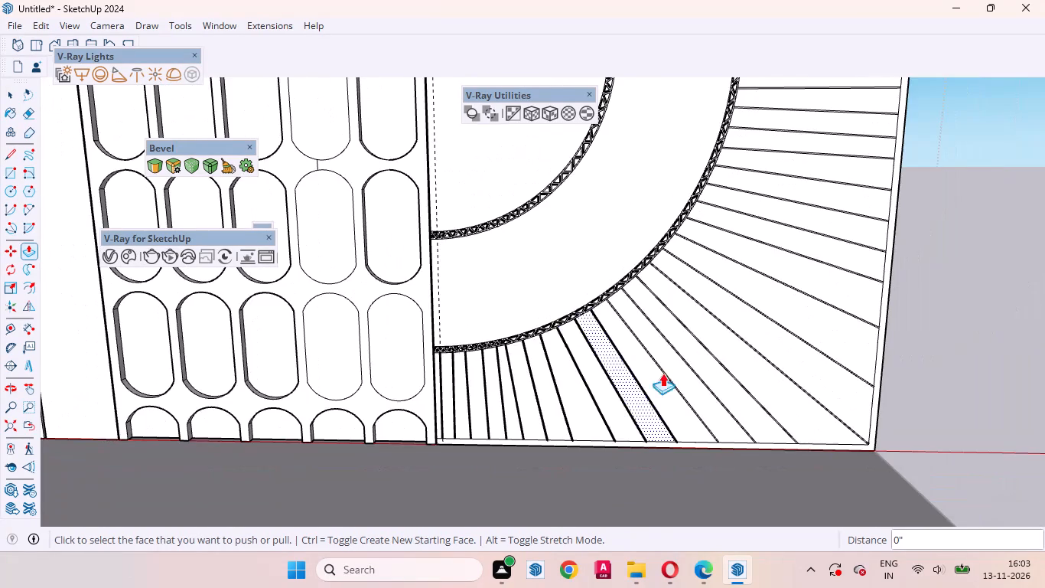
pyautogui.scroll(19, 731, 432)
pyautogui.scroll(3, 704, 434)
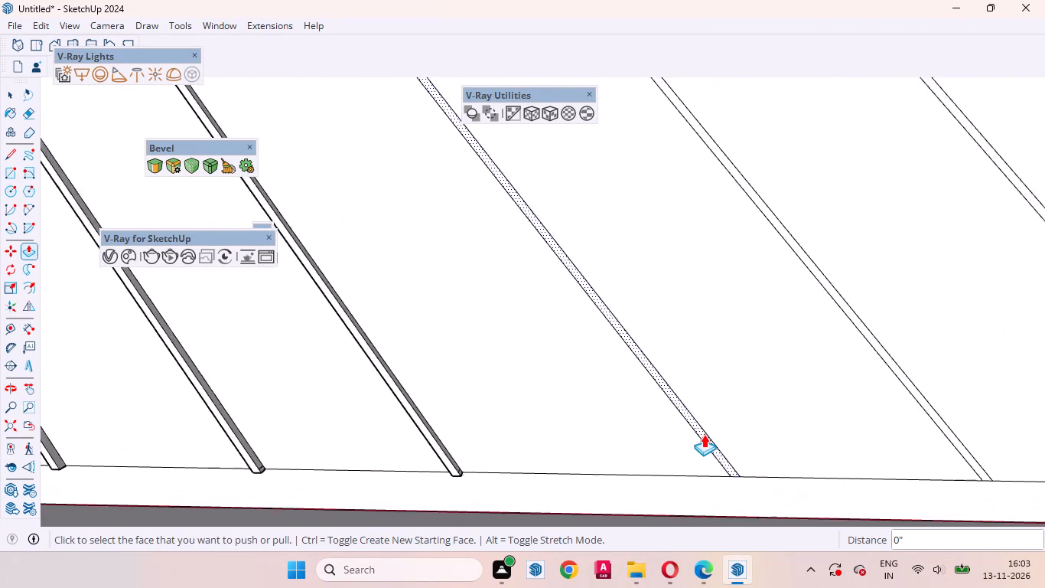
pyautogui.moveTo(633, 474); pyautogui.dragTo(543, 469, button='middle')
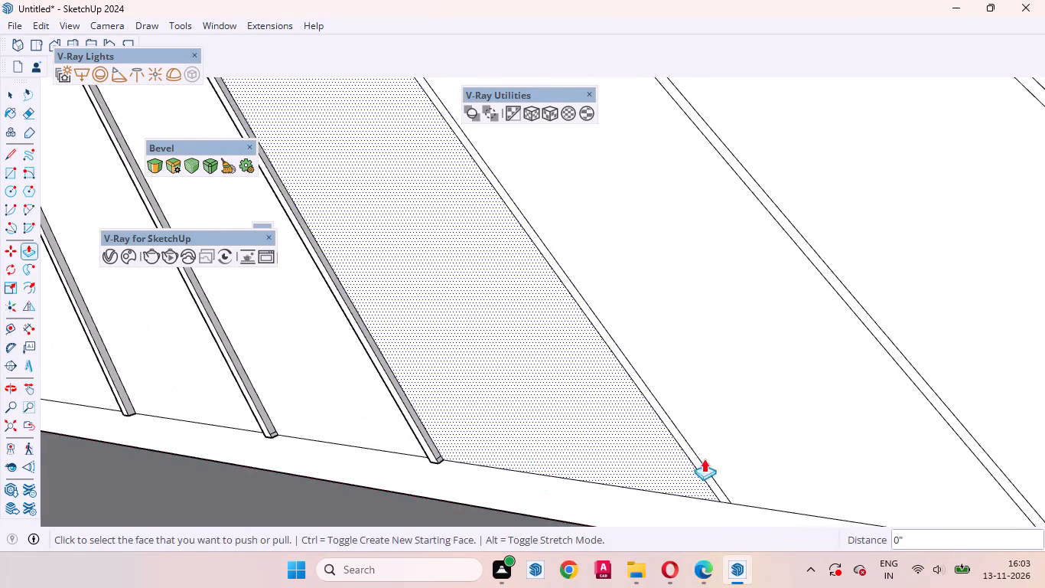
pyautogui.scroll(-15, 815, 449)
pyautogui.scroll(1, 789, 407)
pyautogui.moveTo(711, 420); pyautogui.dragTo(923, 413, button='middle')
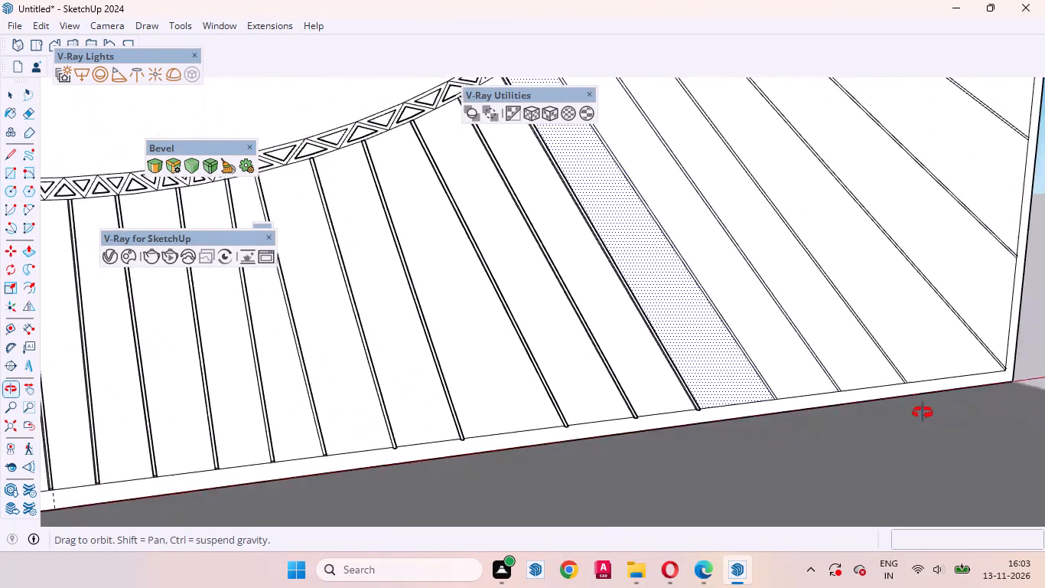
pyautogui.moveTo(923, 413); pyautogui.dragTo(817, 404, button='middle')
pyautogui.scroll(-16, 798, 414)
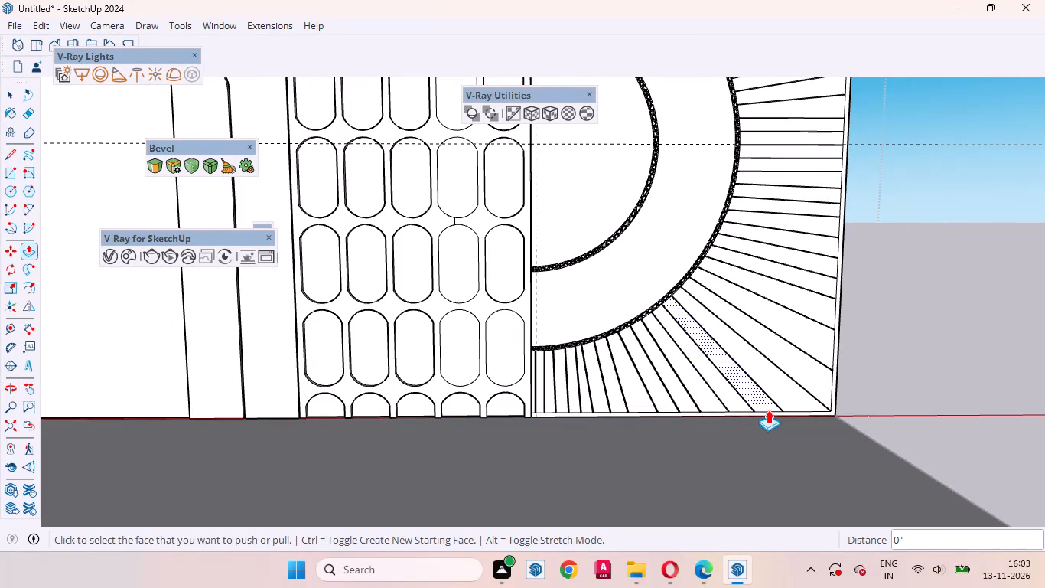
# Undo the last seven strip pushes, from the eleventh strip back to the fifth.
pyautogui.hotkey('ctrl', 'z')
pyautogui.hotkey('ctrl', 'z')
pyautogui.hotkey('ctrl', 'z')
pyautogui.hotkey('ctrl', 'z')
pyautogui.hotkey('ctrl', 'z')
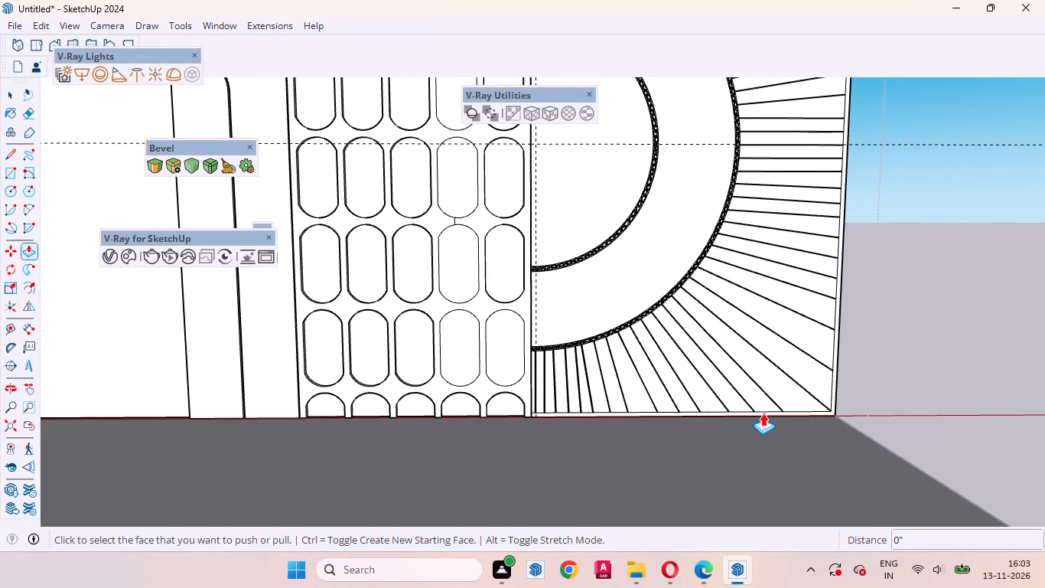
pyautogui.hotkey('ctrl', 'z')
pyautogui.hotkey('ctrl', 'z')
# Push the fifth and sixth narrow strips from the vertical frame 4 mm into the panel.
pyautogui.scroll(10, 560, 377)
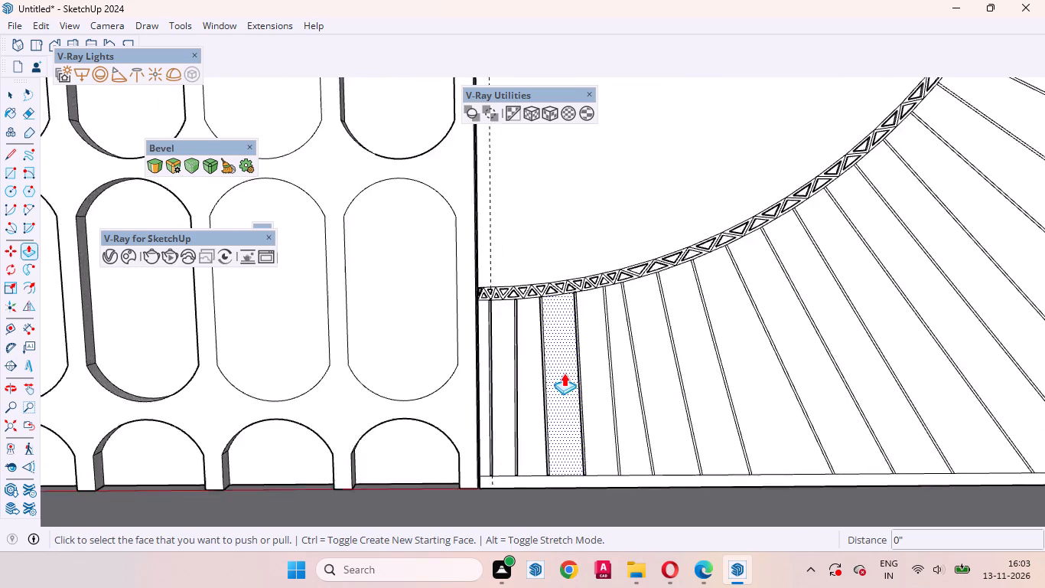
pyautogui.scroll(9, 564, 373)
pyautogui.moveTo(618, 244); pyautogui.dragTo(828, 374, button='middle')
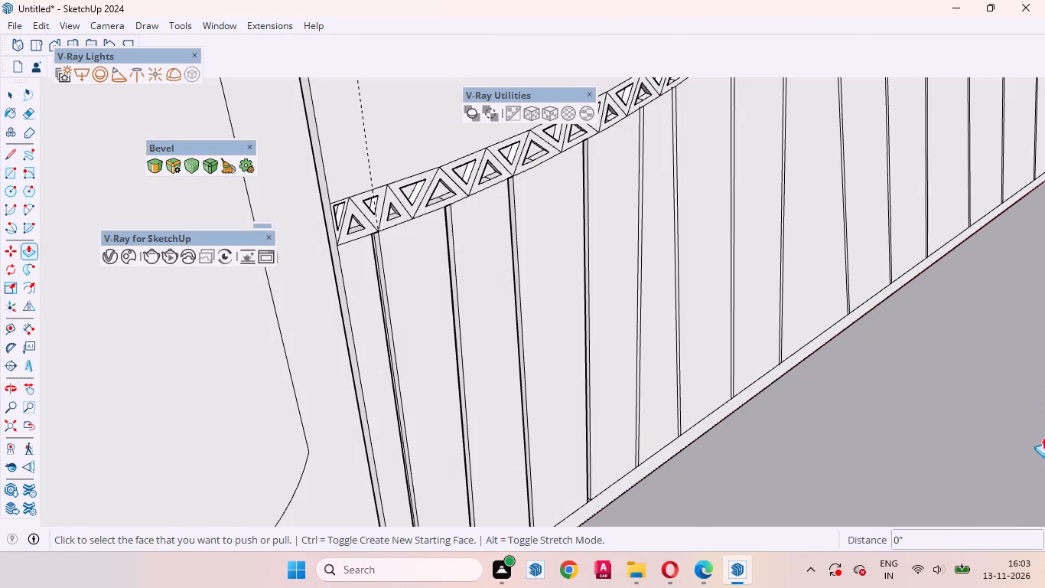
pyautogui.scroll(14, 646, 149)
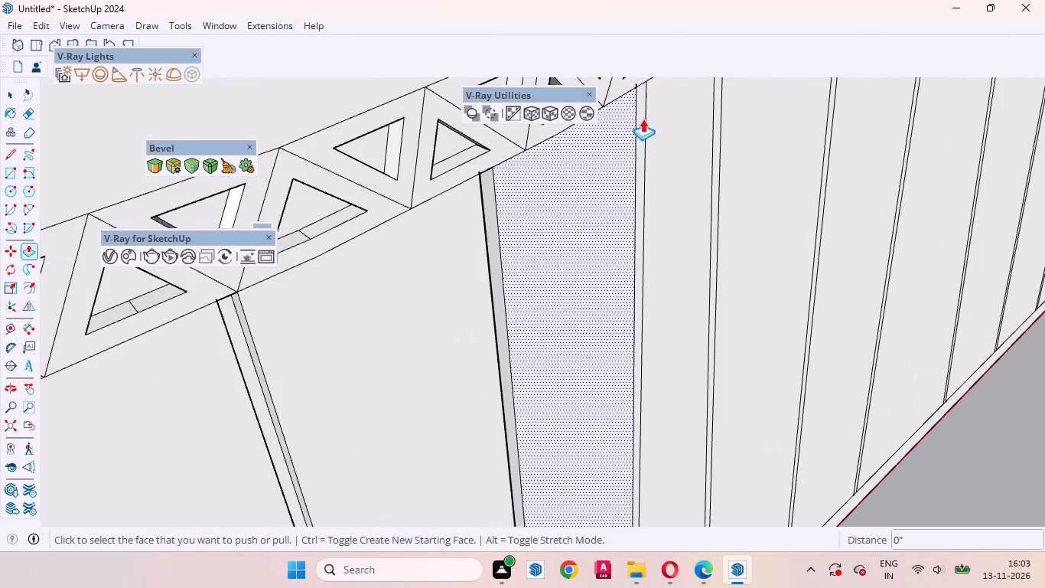
pyautogui.click(643, 119)
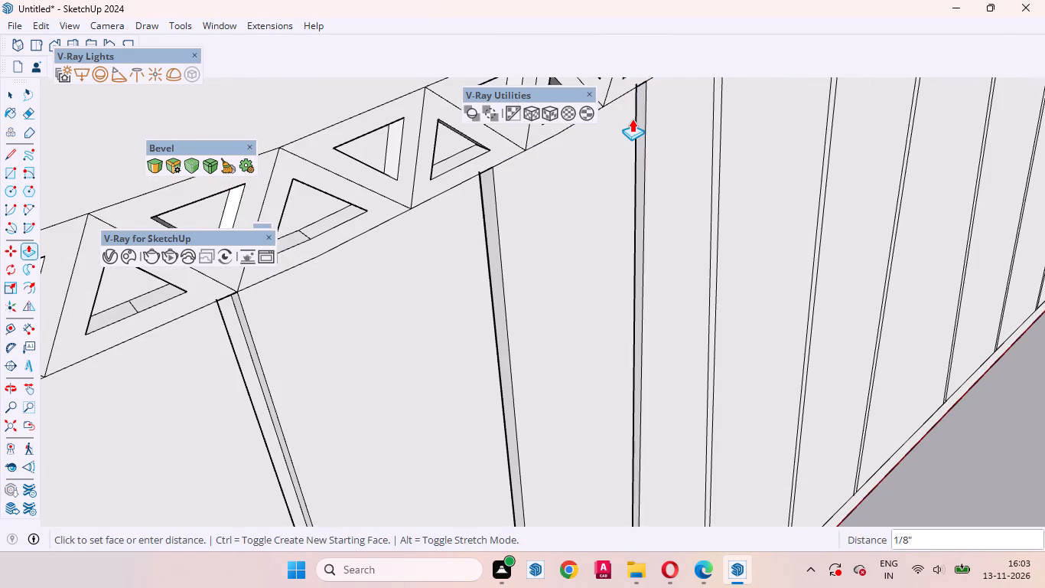
pyautogui.write('4mm')
pyautogui.press('Return')
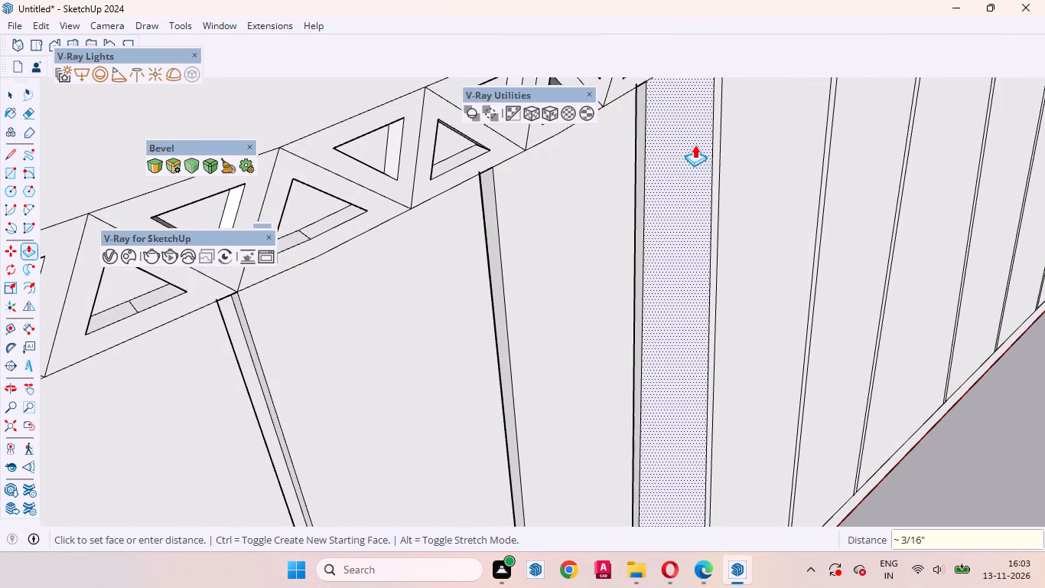
pyautogui.doubleClick(718, 148)
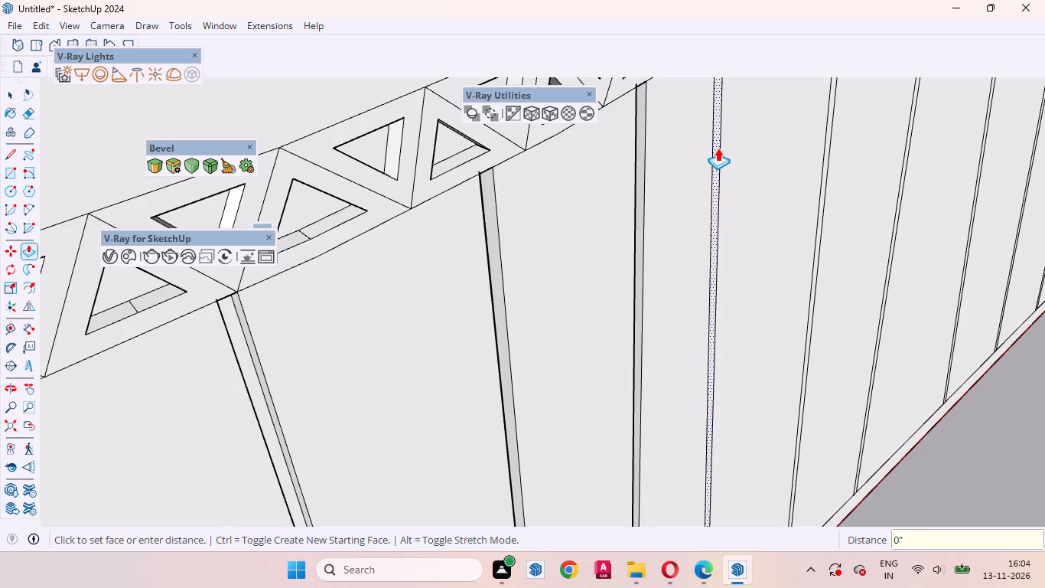
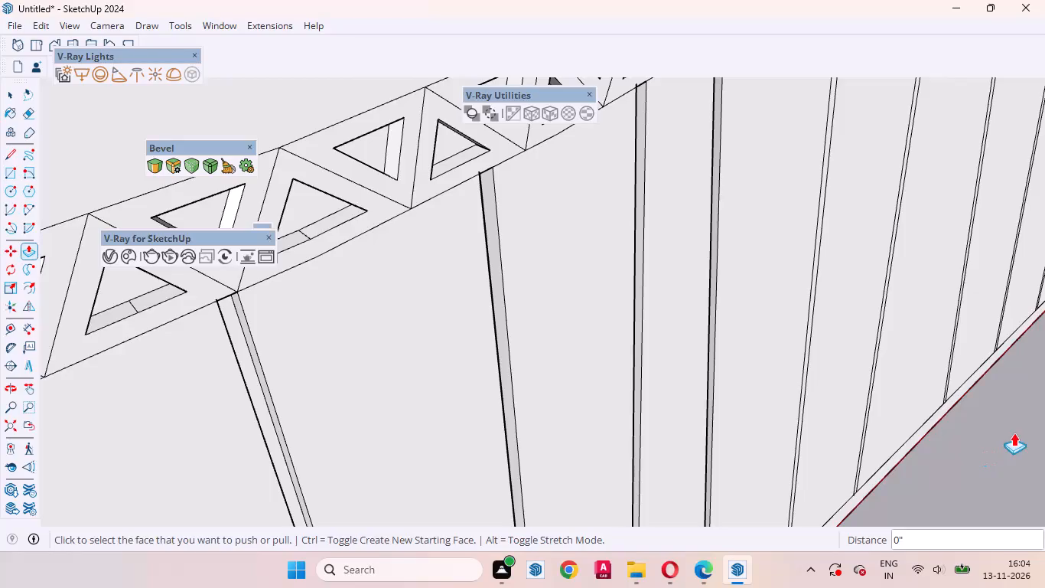
# Push the seventh, eighth and ninth narrow radial strips from the vertical frame 4 mm into the panel.
pyautogui.scroll(-9, 626, 283)
pyautogui.scroll(-5, 538, 274)
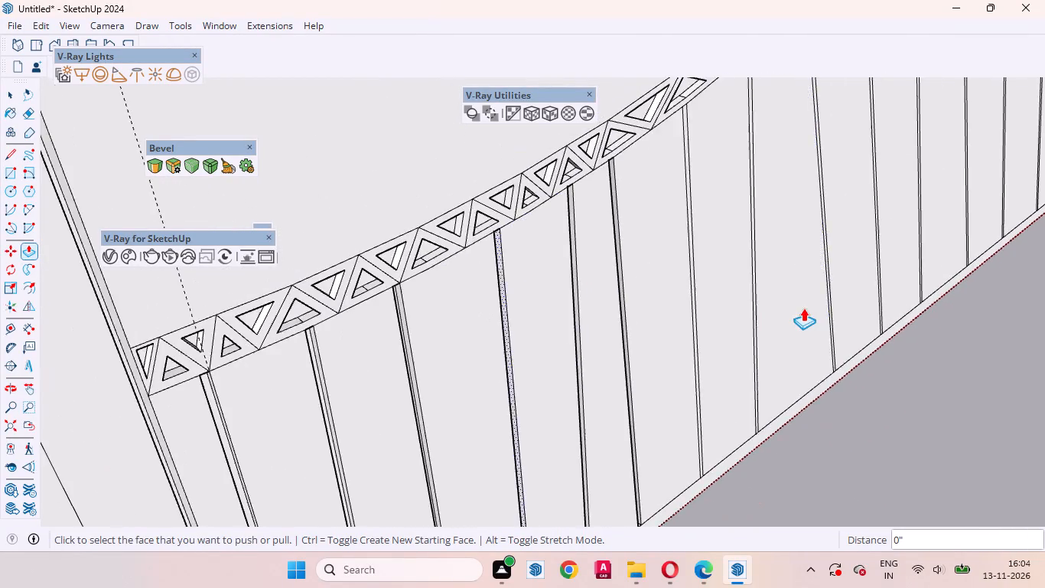
pyautogui.moveTo(754, 312); pyautogui.dragTo(525, 291, button='middle')
pyautogui.scroll(-12, 576, 250)
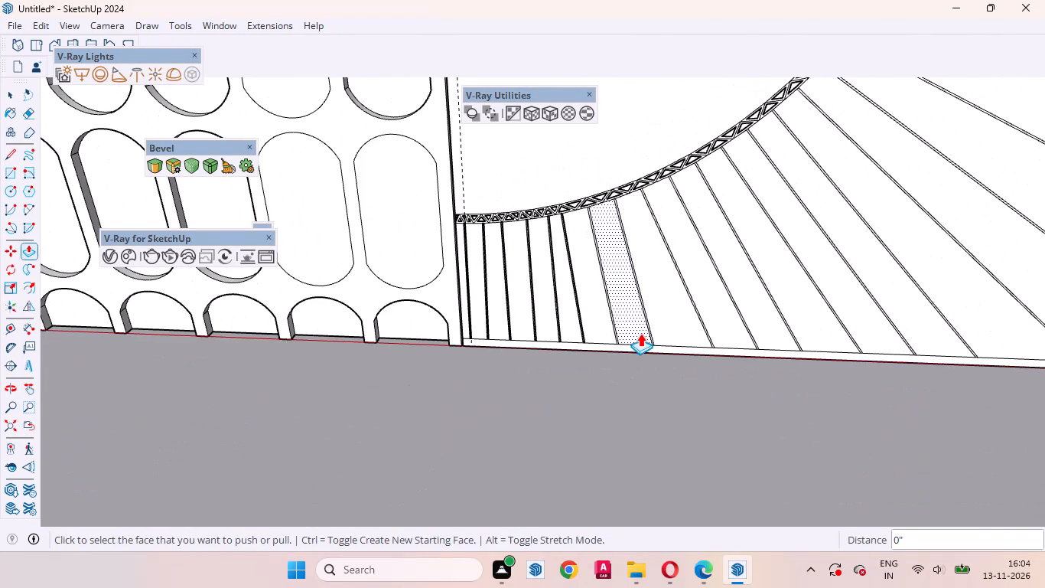
pyautogui.scroll(20, 615, 295)
pyautogui.scroll(1, 615, 295)
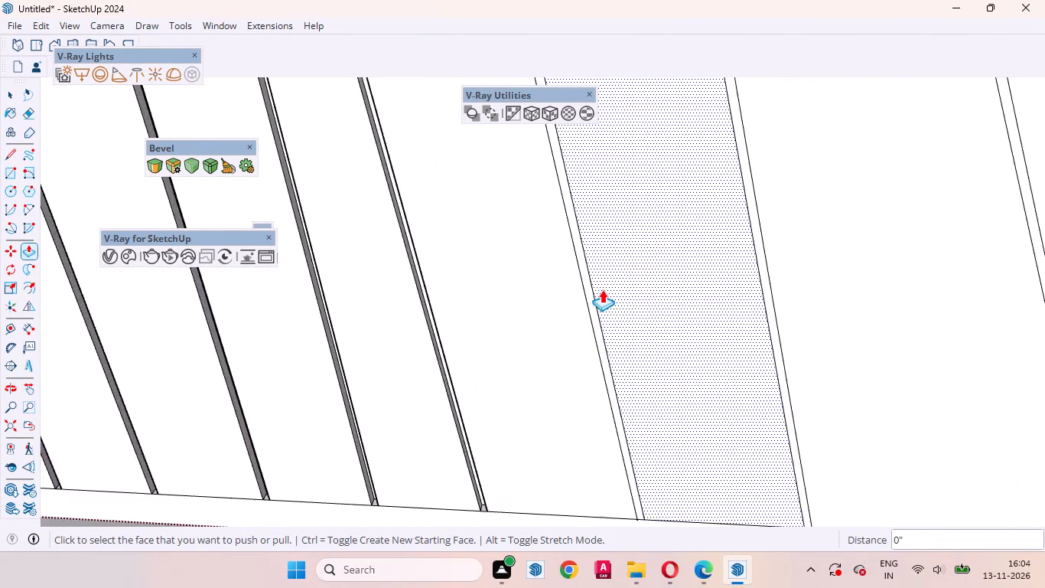
pyautogui.scroll(2, 602, 289)
pyautogui.doubleClick(583, 295)
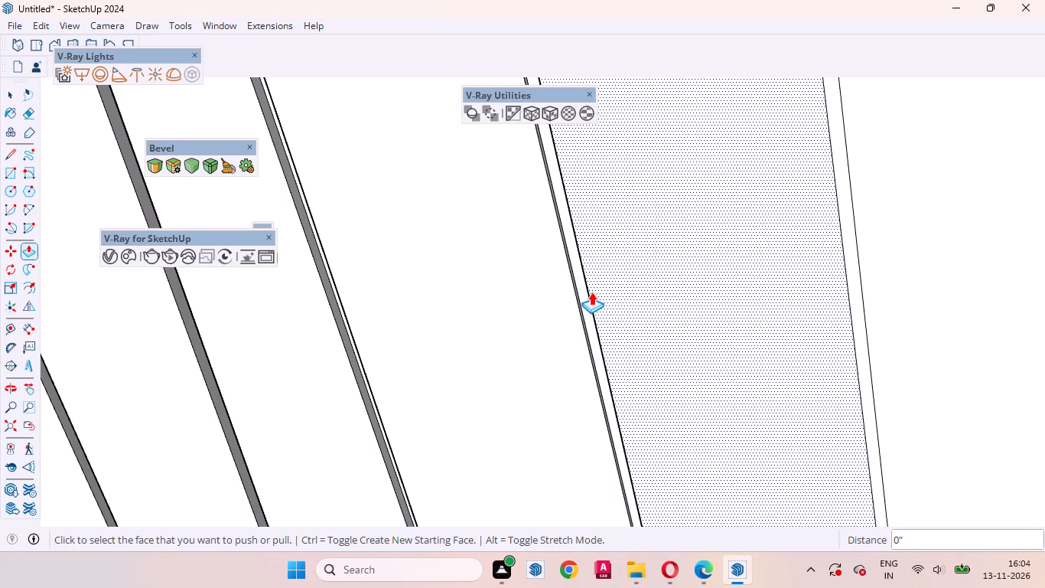
pyautogui.doubleClick(852, 264)
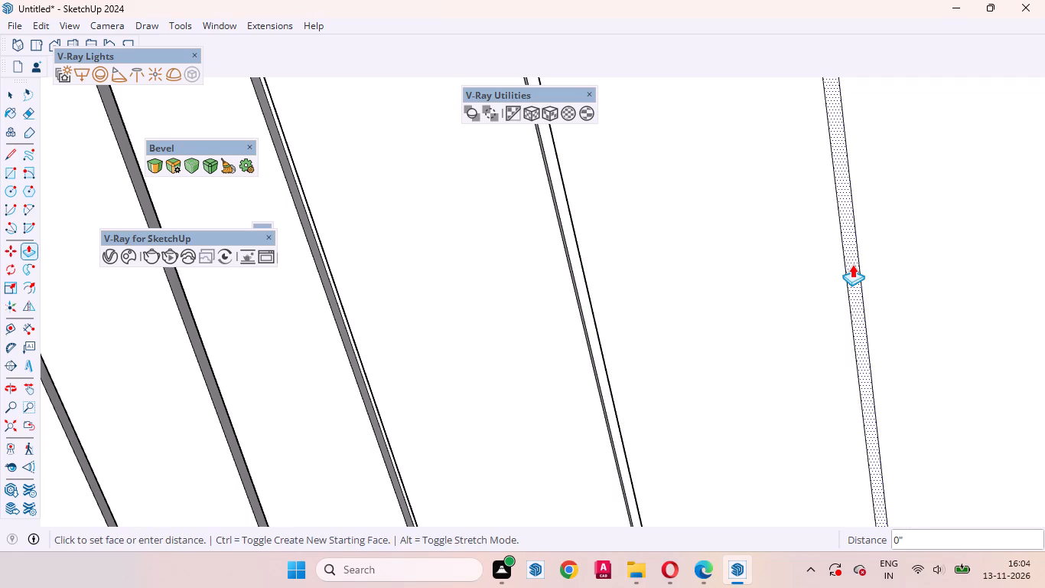
pyautogui.scroll(-6, 668, 332)
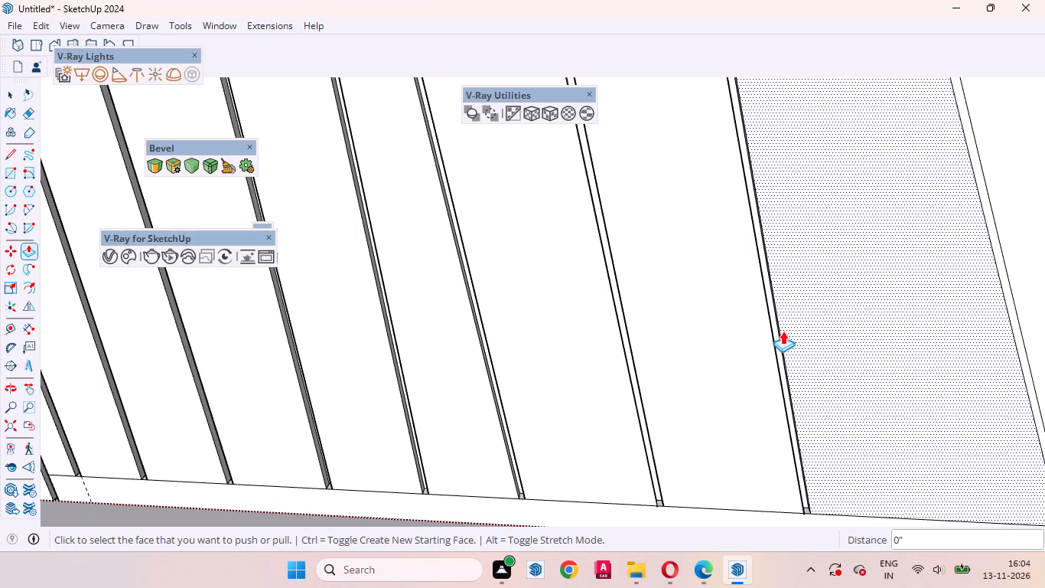
pyautogui.scroll(-12, 610, 351)
pyautogui.scroll(3, 666, 390)
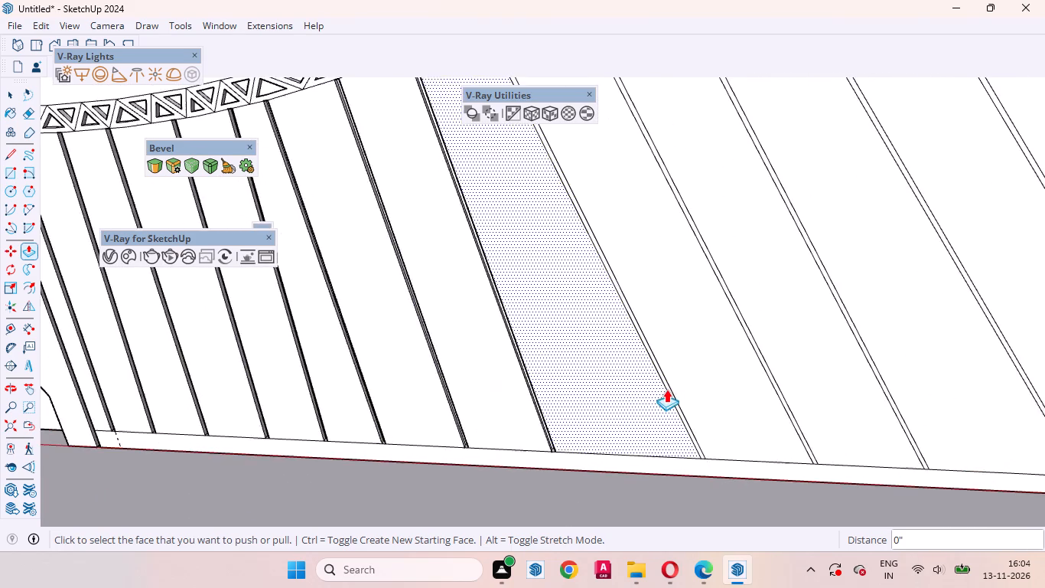
pyautogui.scroll(8, 666, 389)
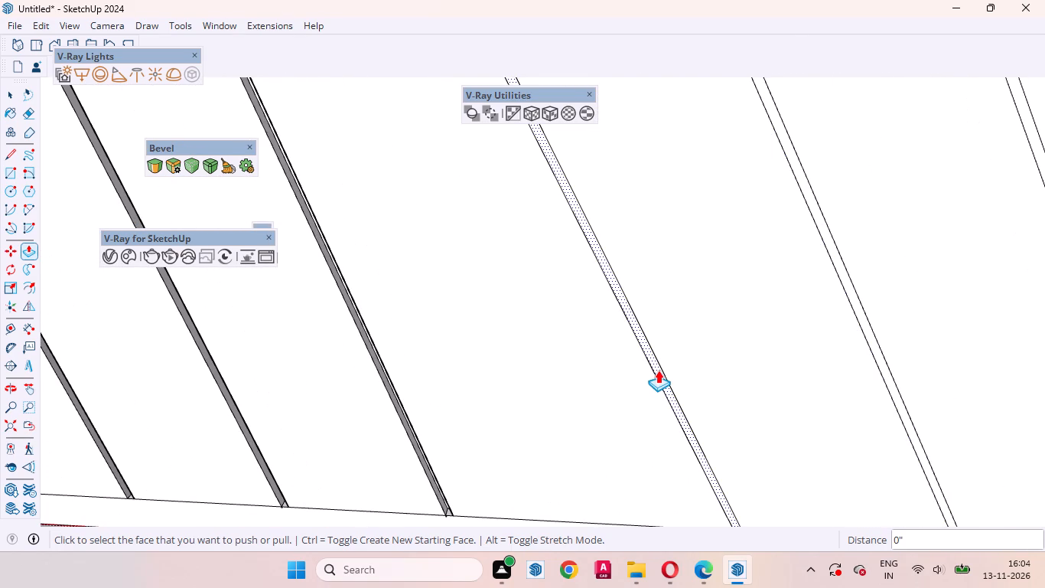
pyautogui.doubleClick(658, 370)
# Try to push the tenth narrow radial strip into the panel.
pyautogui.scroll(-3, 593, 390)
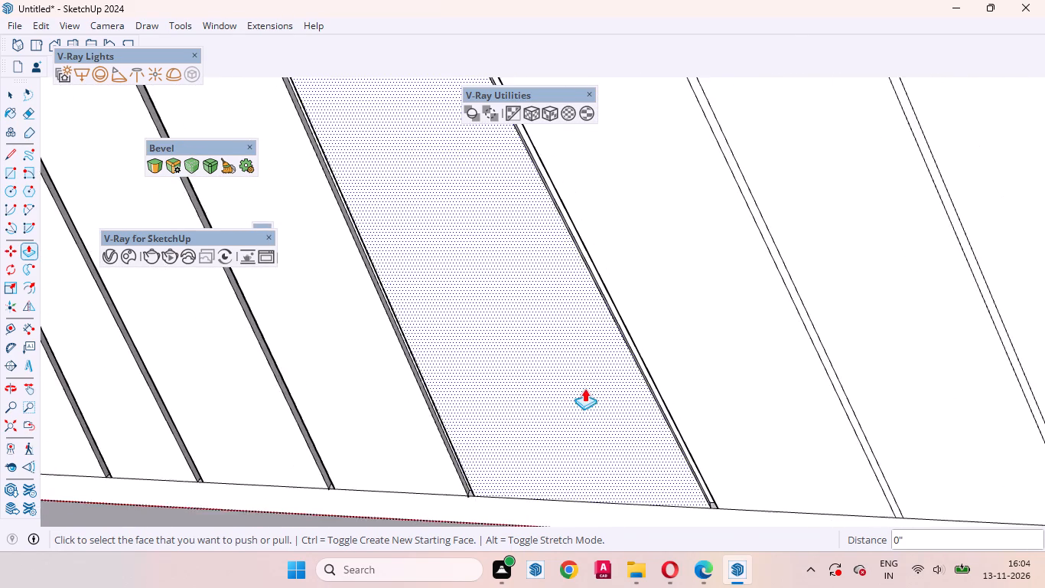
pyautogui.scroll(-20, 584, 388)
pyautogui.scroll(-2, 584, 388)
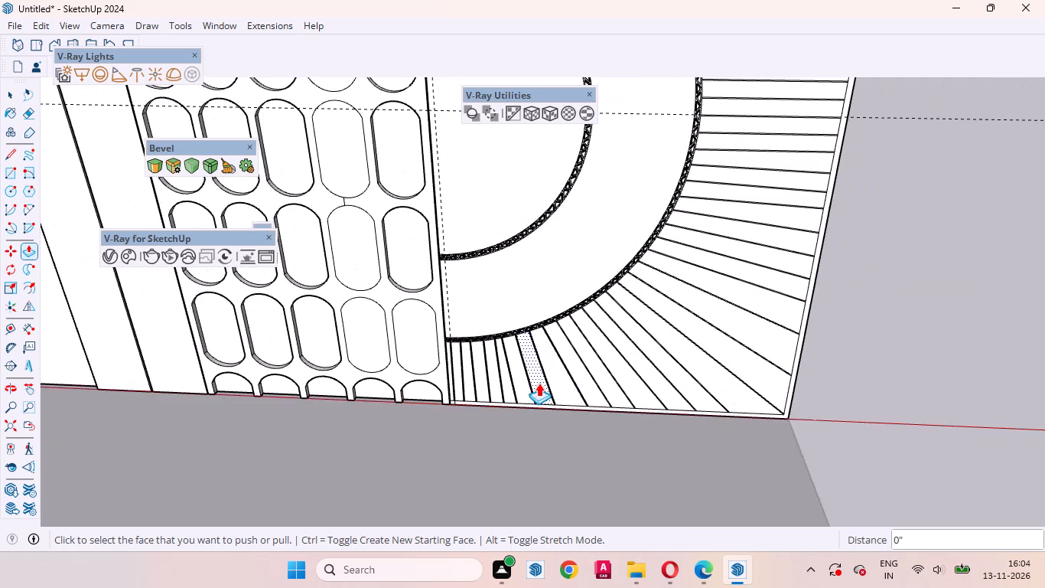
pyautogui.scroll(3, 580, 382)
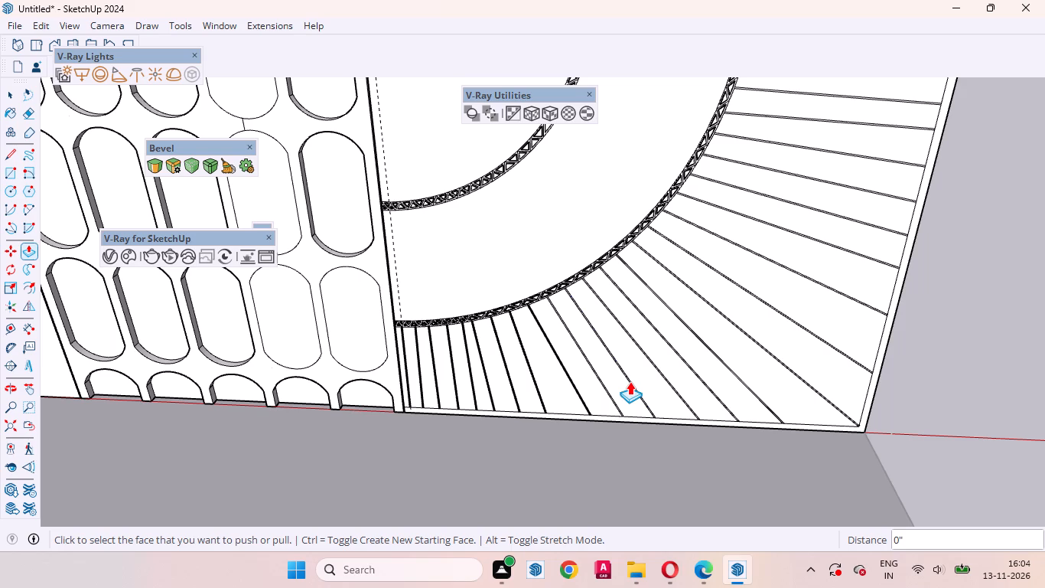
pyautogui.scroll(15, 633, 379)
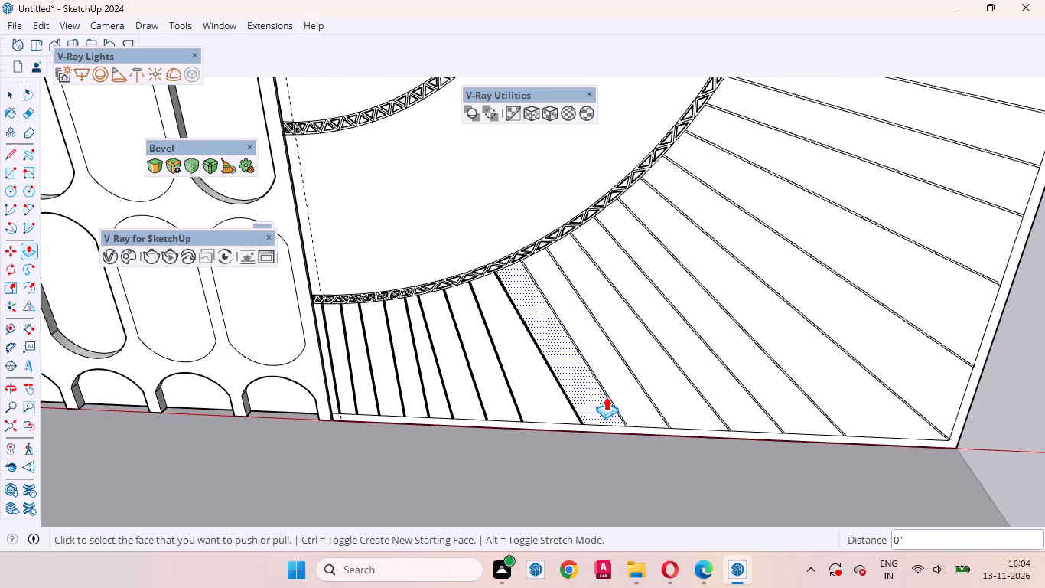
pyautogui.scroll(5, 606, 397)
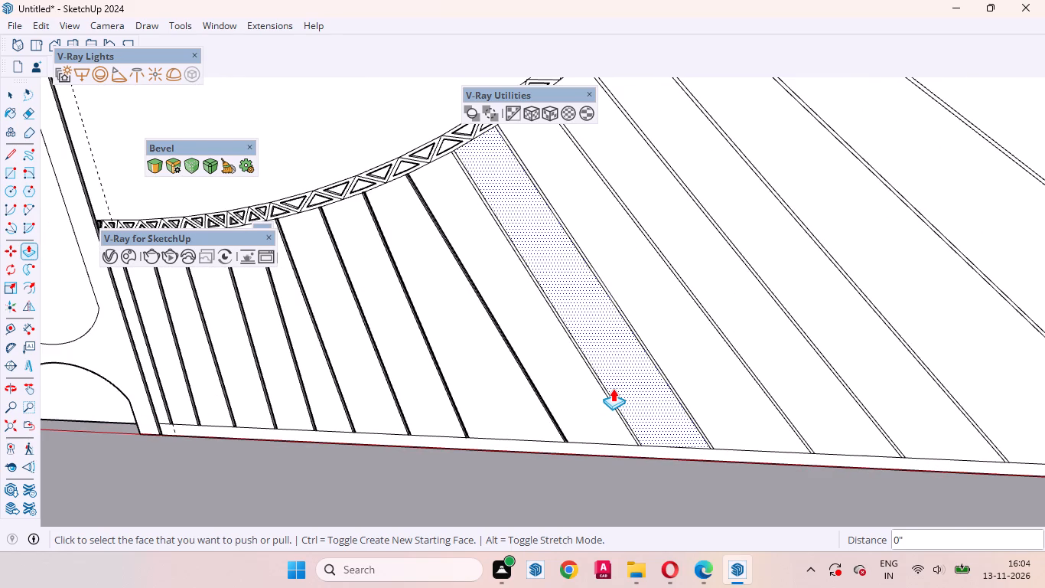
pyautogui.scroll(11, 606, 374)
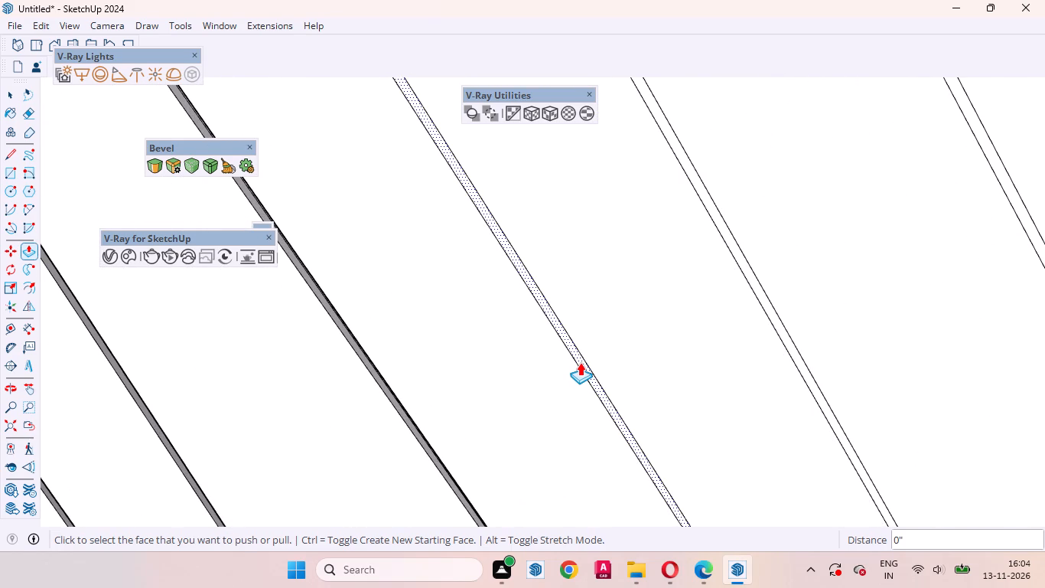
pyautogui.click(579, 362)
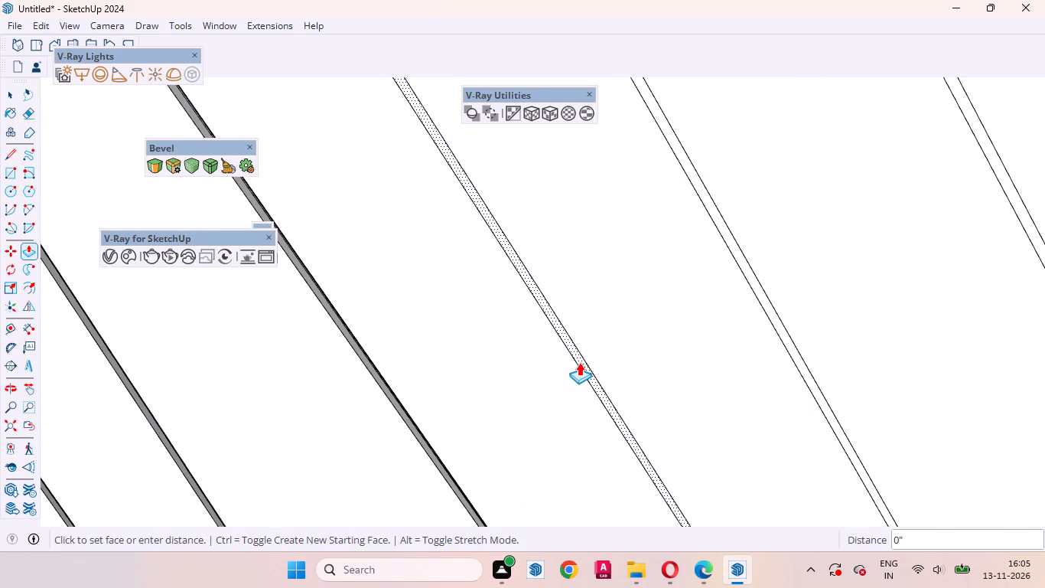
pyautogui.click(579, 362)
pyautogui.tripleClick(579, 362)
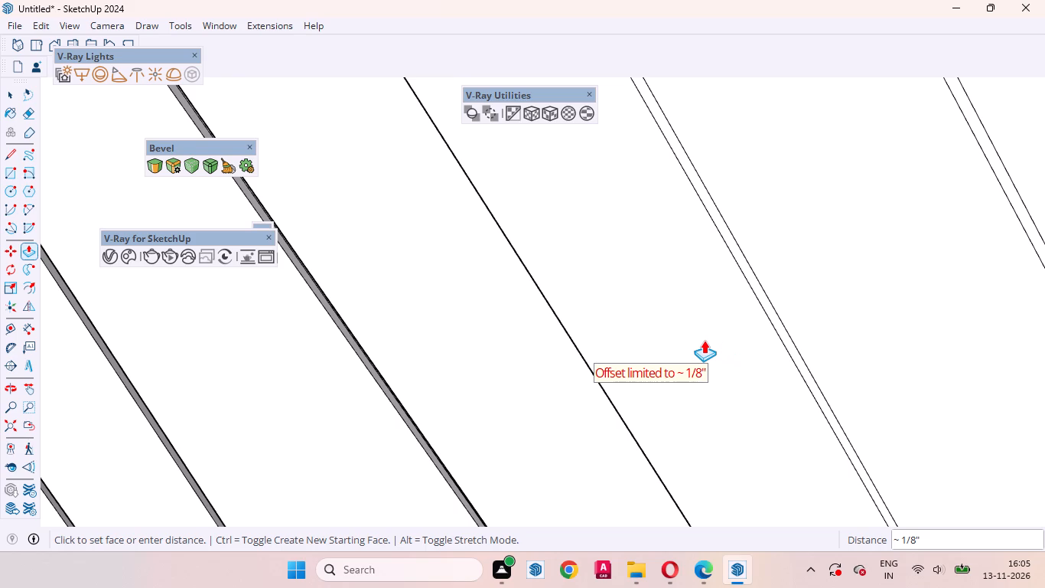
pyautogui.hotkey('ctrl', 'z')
# Push the tenth and eleventh narrow radial strips 4 mm into the panel.
pyautogui.scroll(1, 723, 337)
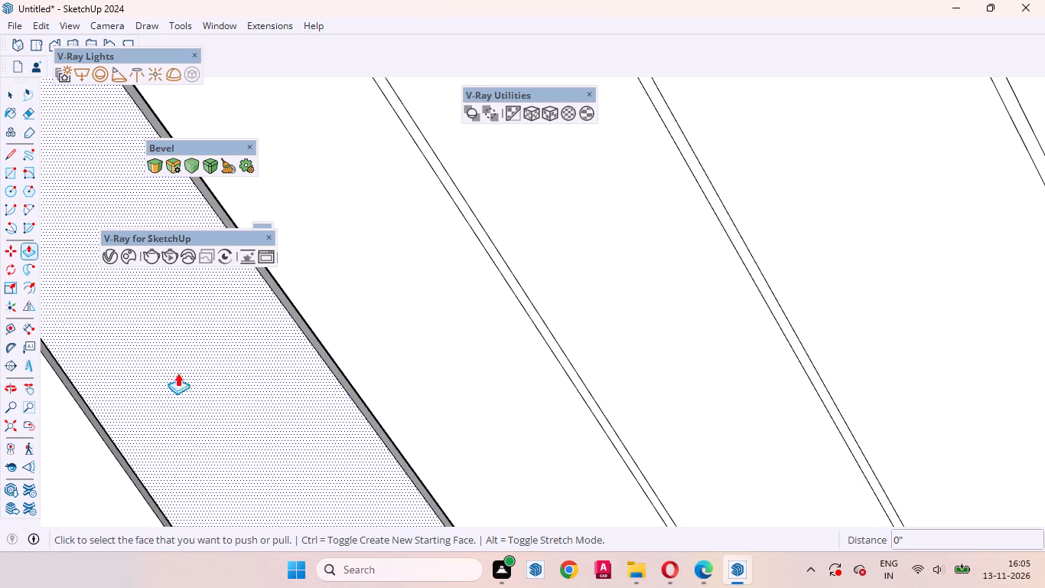
pyautogui.scroll(6, 481, 350)
pyautogui.click(568, 348)
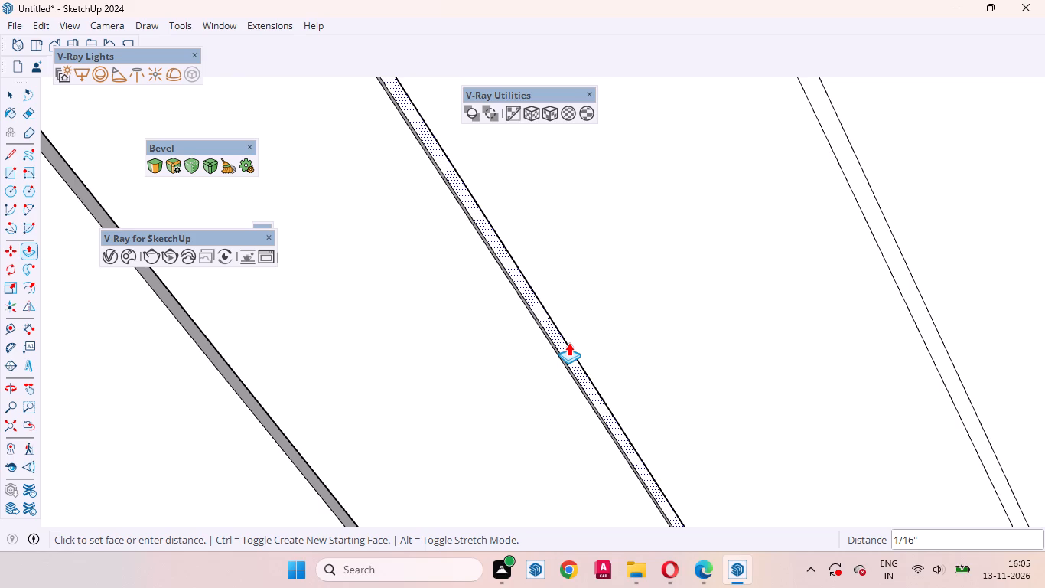
pyautogui.press('4')
pyautogui.write('mm')
pyautogui.press('Return')
pyautogui.doubleClick(897, 262)
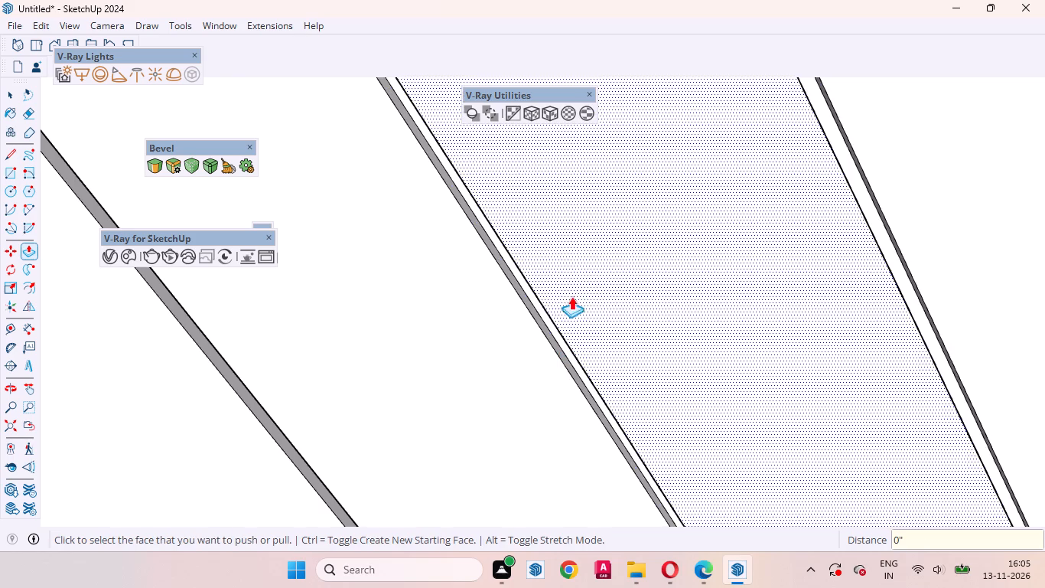
# Push the twelfth, thirteenth and fourteenth narrow radial strips along the bottom frame 4 mm into the panel.
pyautogui.scroll(-20, 542, 314)
pyautogui.scroll(-2, 542, 314)
pyautogui.scroll(4, 603, 354)
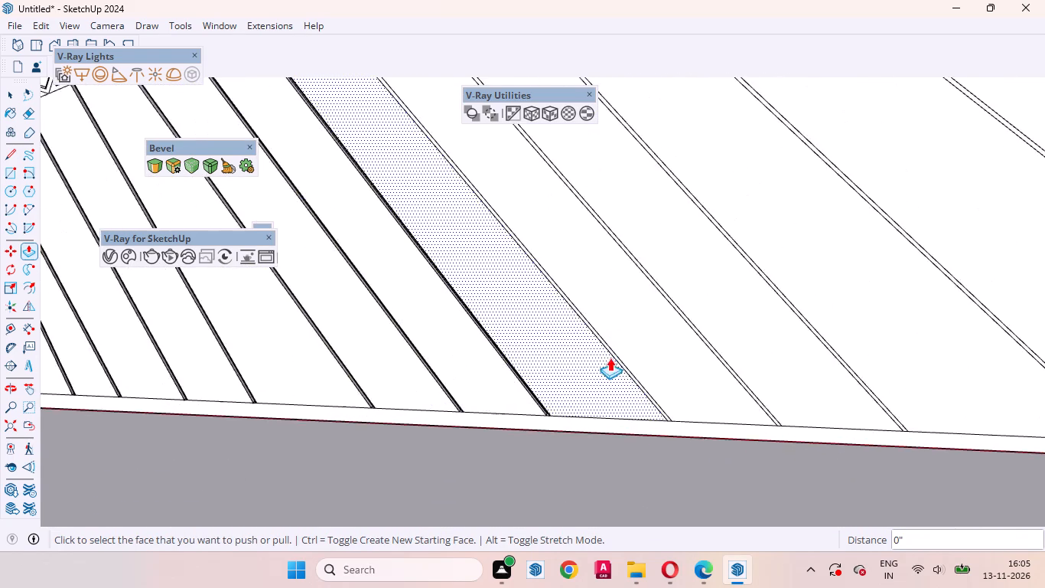
pyautogui.scroll(13, 610, 358)
pyautogui.doubleClick(652, 386)
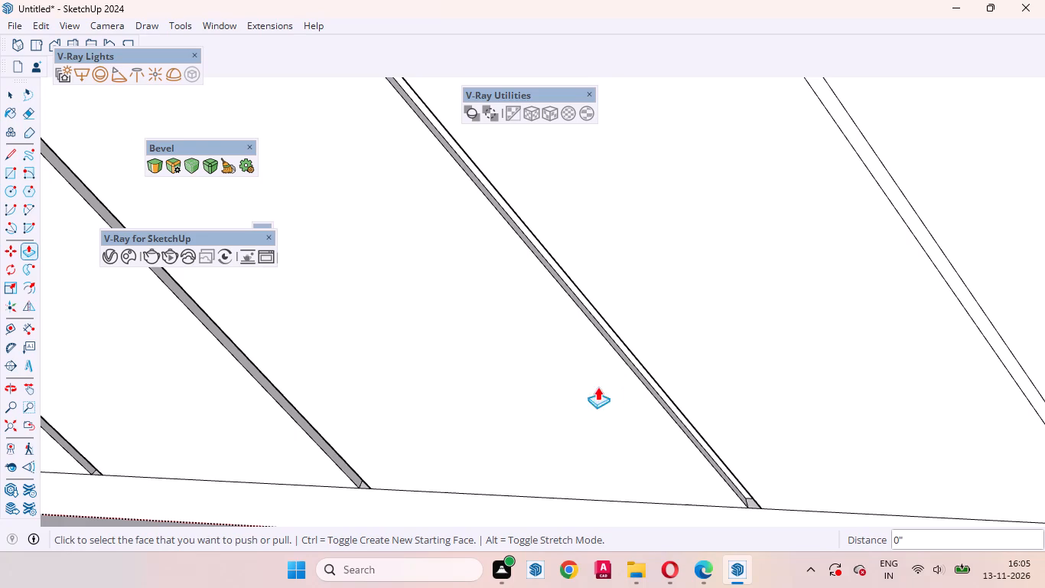
pyautogui.scroll(-11, 428, 407)
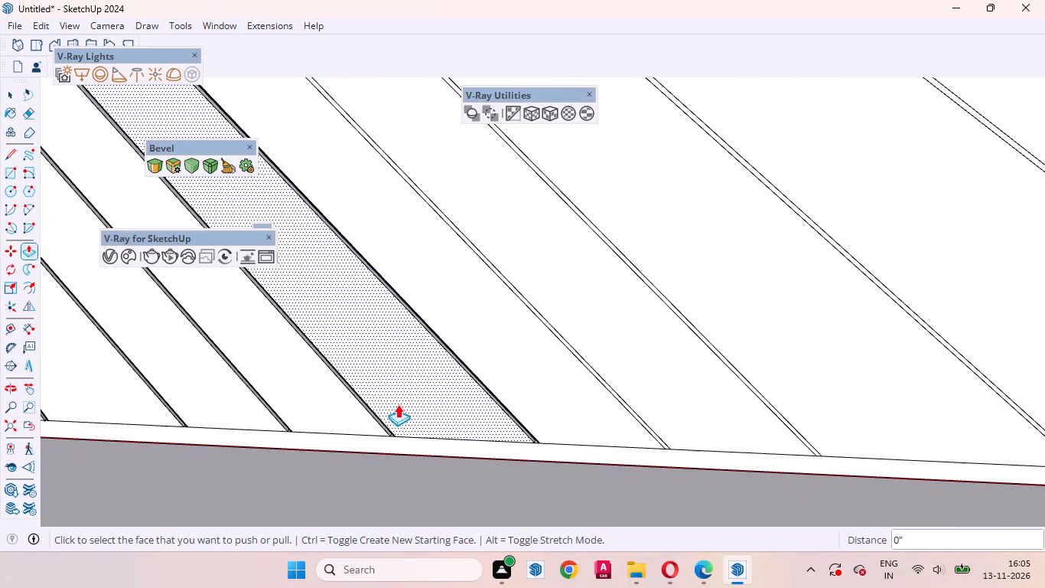
pyautogui.scroll(6, 767, 383)
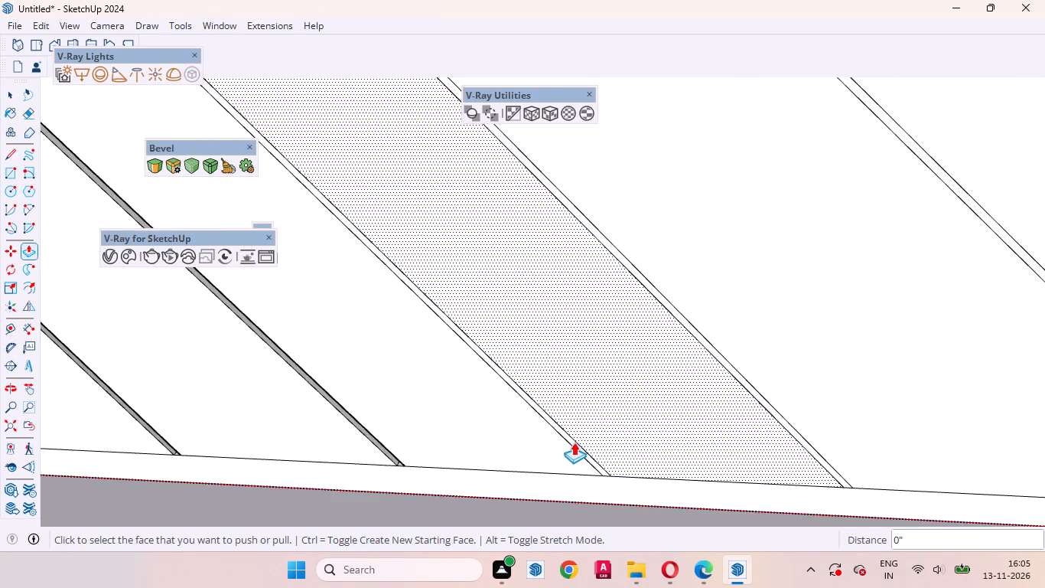
pyautogui.scroll(7, 571, 442)
pyautogui.doubleClick(571, 436)
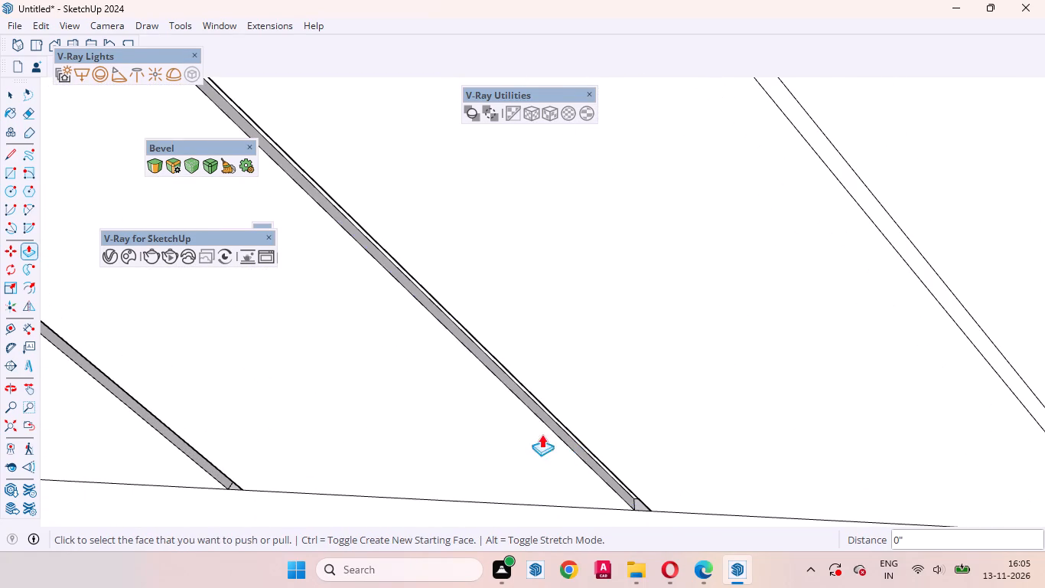
pyautogui.doubleClick(907, 256)
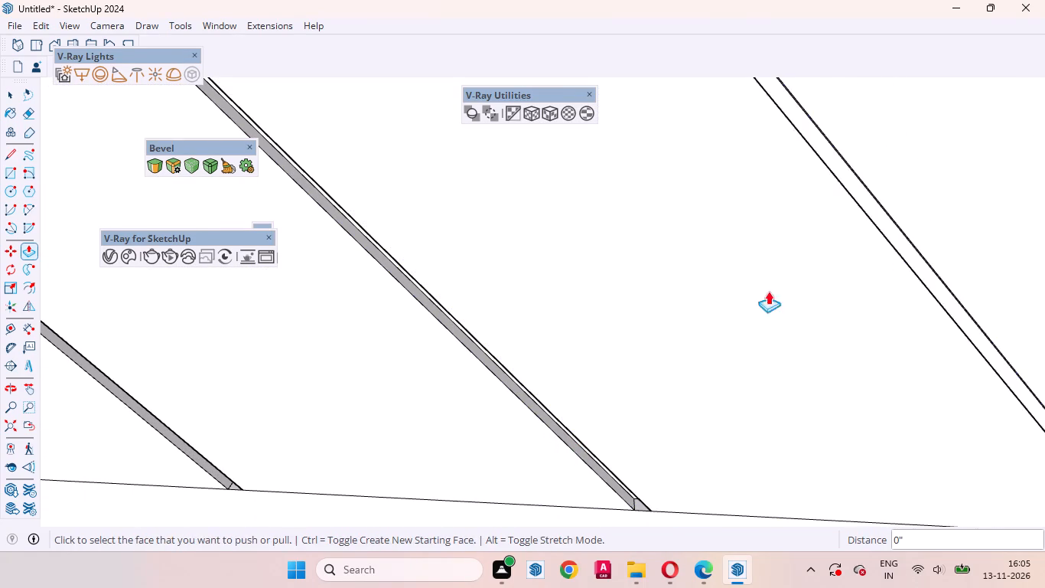
# Push the strip ending at the panel's bottom corner and the two strips directly above it 4 mm into the panel.
pyautogui.scroll(-8, 554, 342)
pyautogui.scroll(-8, 524, 414)
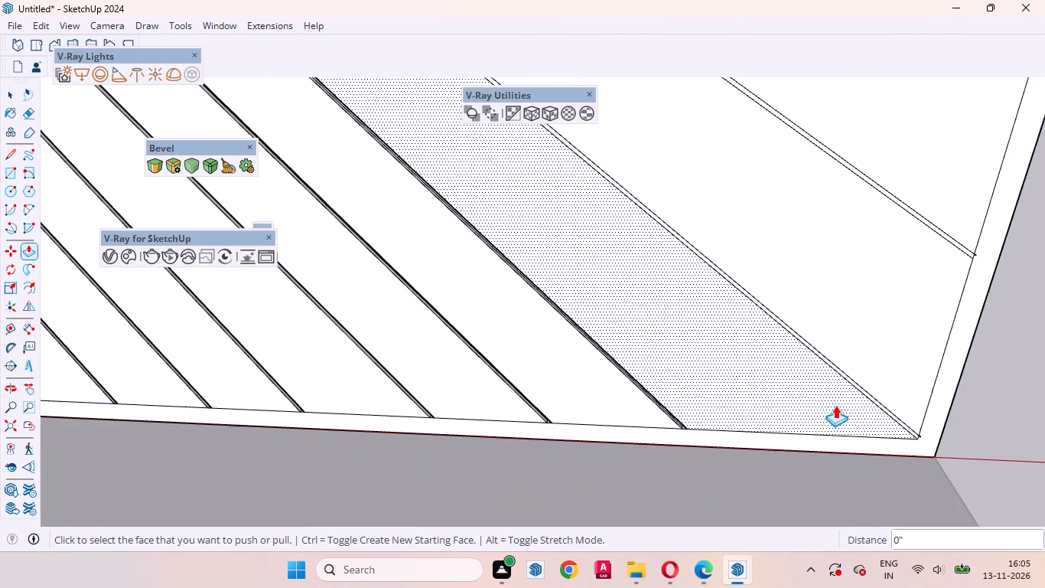
pyautogui.scroll(18, 888, 405)
pyautogui.doubleClick(923, 438)
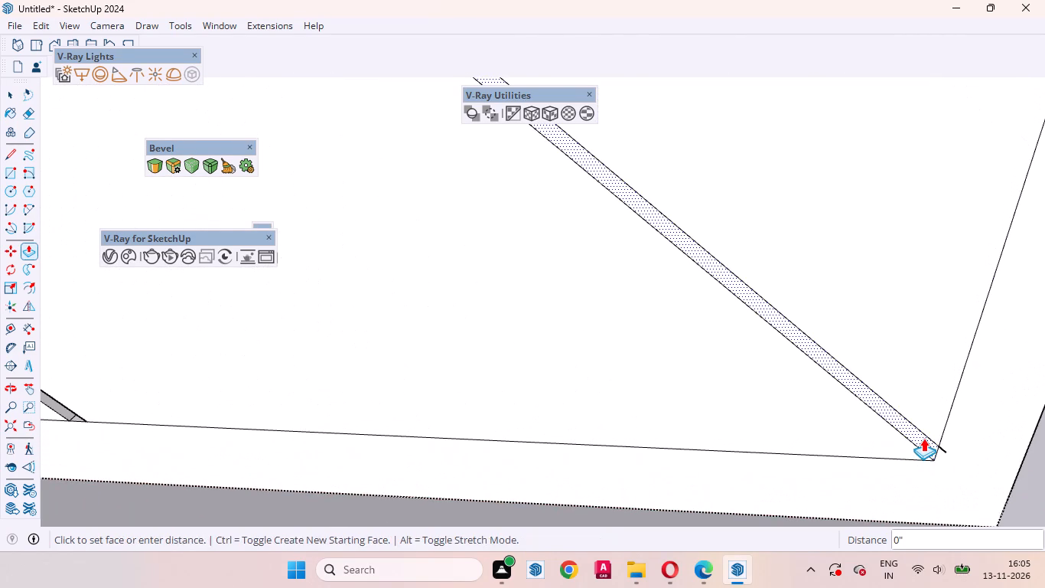
pyautogui.scroll(-19, 767, 450)
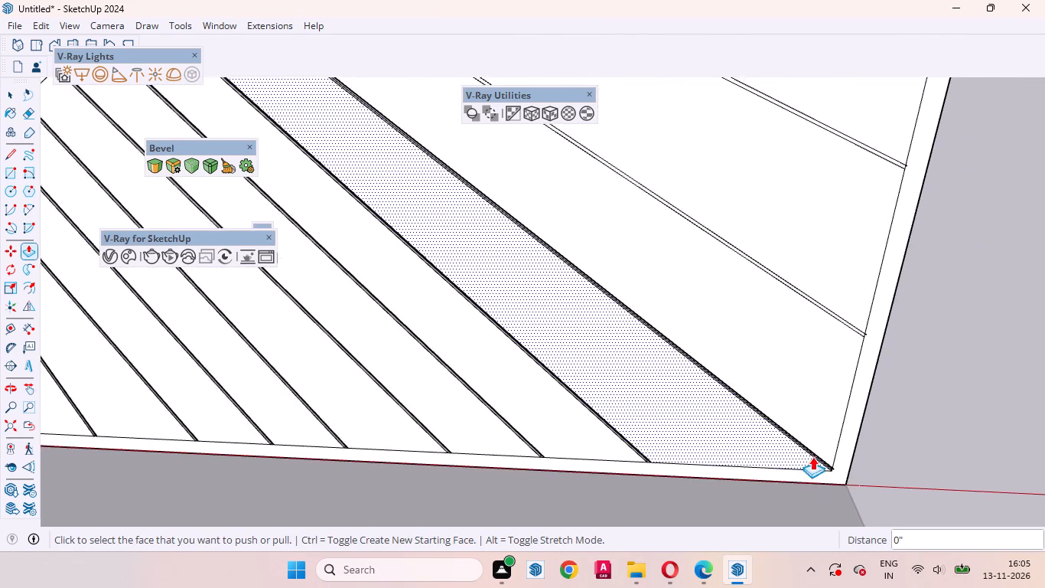
pyautogui.scroll(-8, 812, 456)
pyautogui.scroll(17, 801, 390)
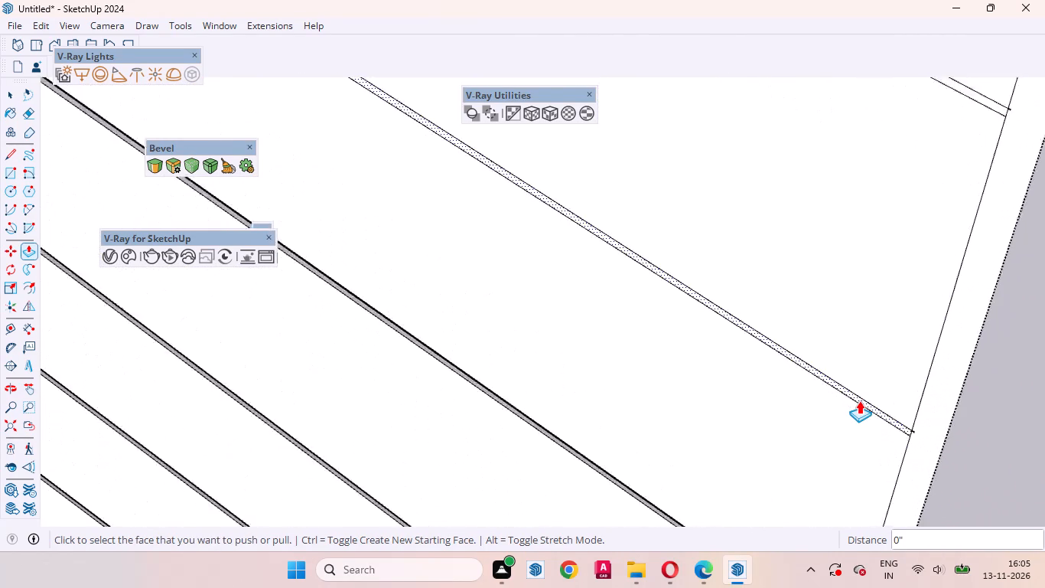
pyautogui.scroll(1, 859, 400)
pyautogui.doubleClick(859, 400)
pyautogui.scroll(-9, 809, 433)
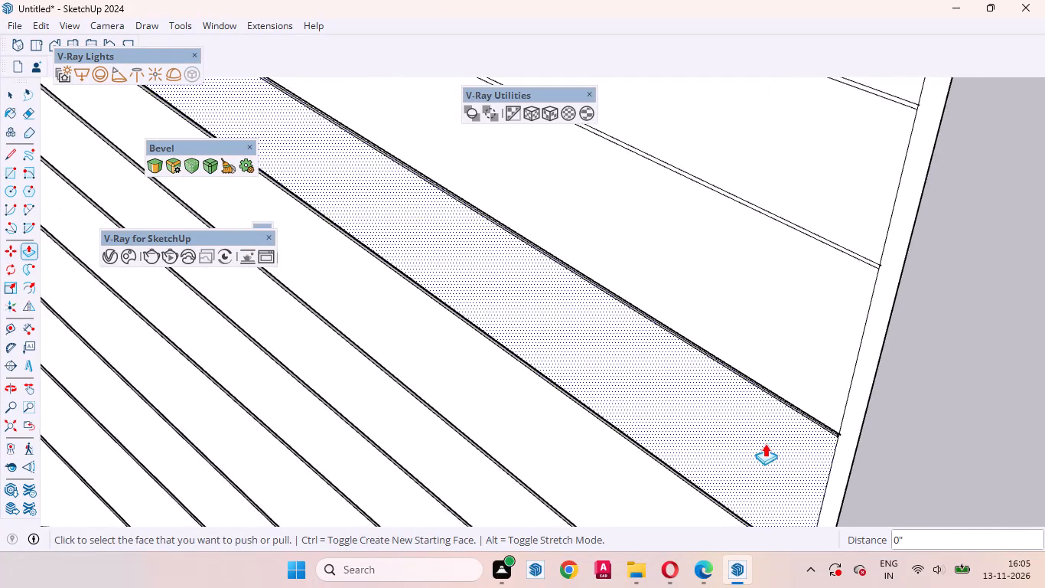
pyautogui.scroll(-3, 765, 443)
pyautogui.scroll(1, 807, 463)
pyautogui.scroll(-4, 763, 406)
pyautogui.scroll(15, 648, 289)
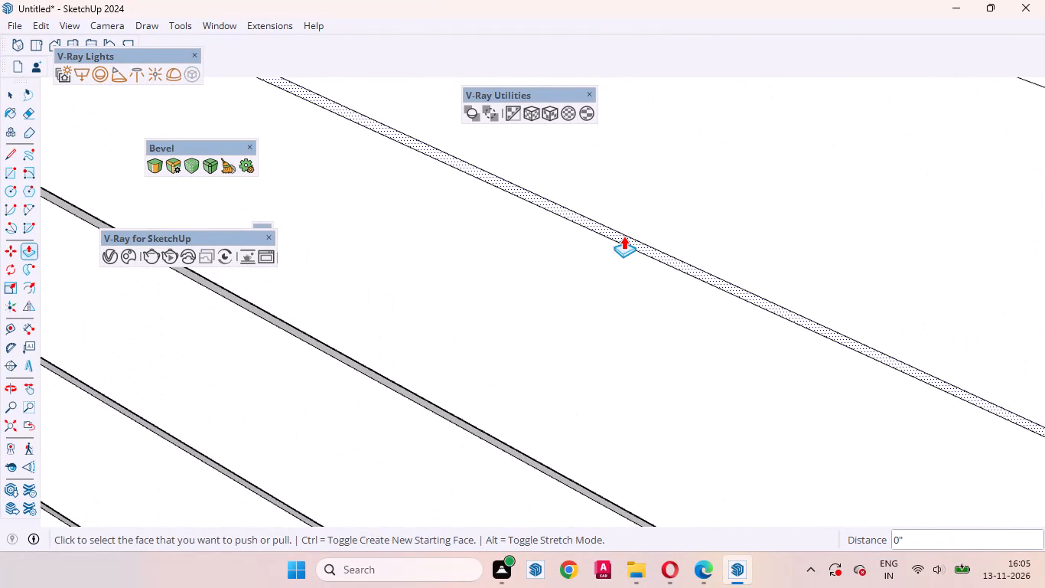
pyautogui.doubleClick(623, 236)
# Push the next two narrow radial strips above the finished lower grooves 4 mm into the panel.
pyautogui.scroll(-14, 649, 316)
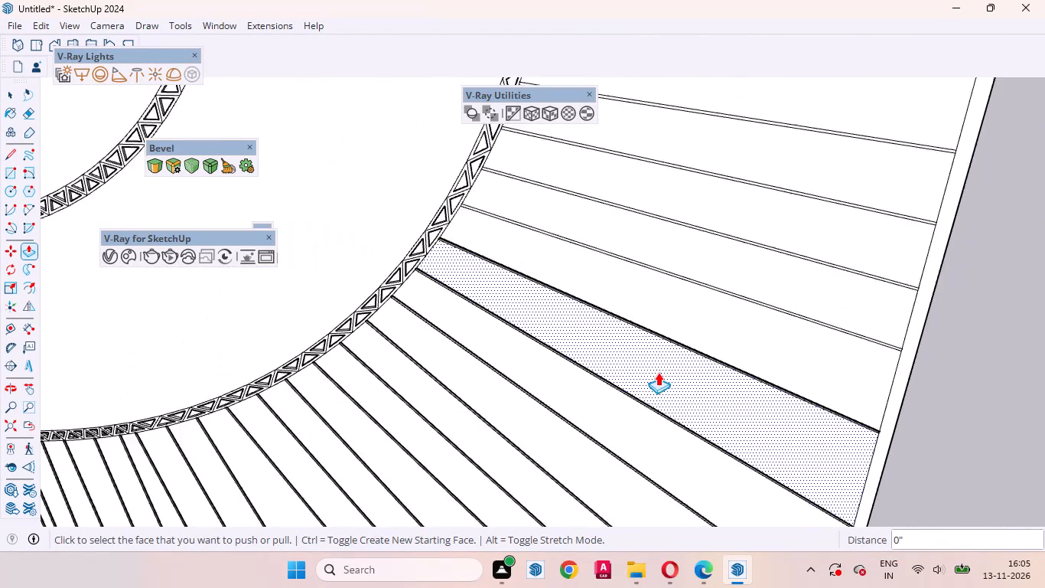
pyautogui.scroll(-13, 658, 372)
pyautogui.scroll(-8, 643, 387)
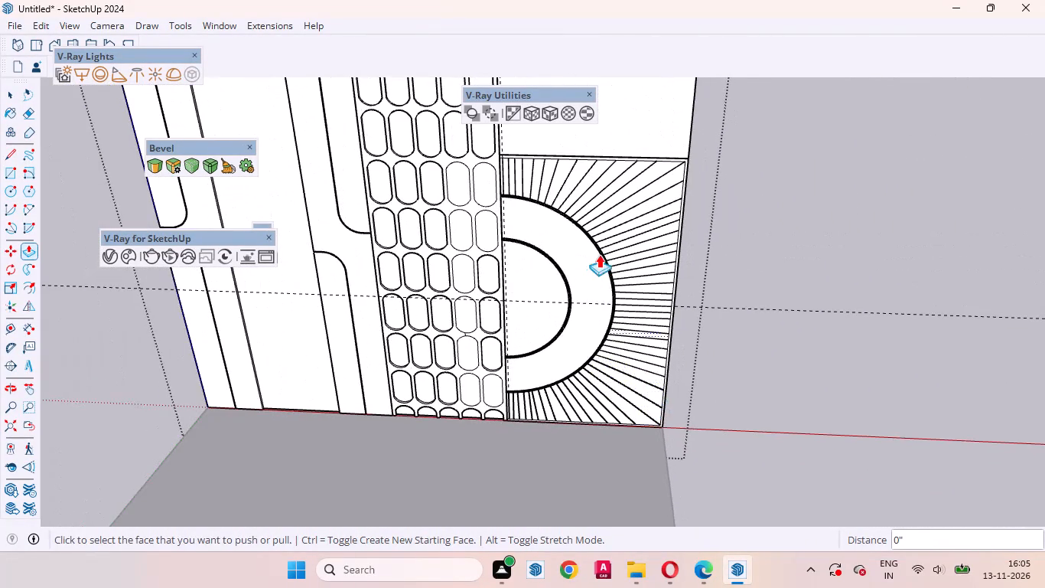
pyautogui.scroll(20, 638, 356)
pyautogui.scroll(3, 638, 356)
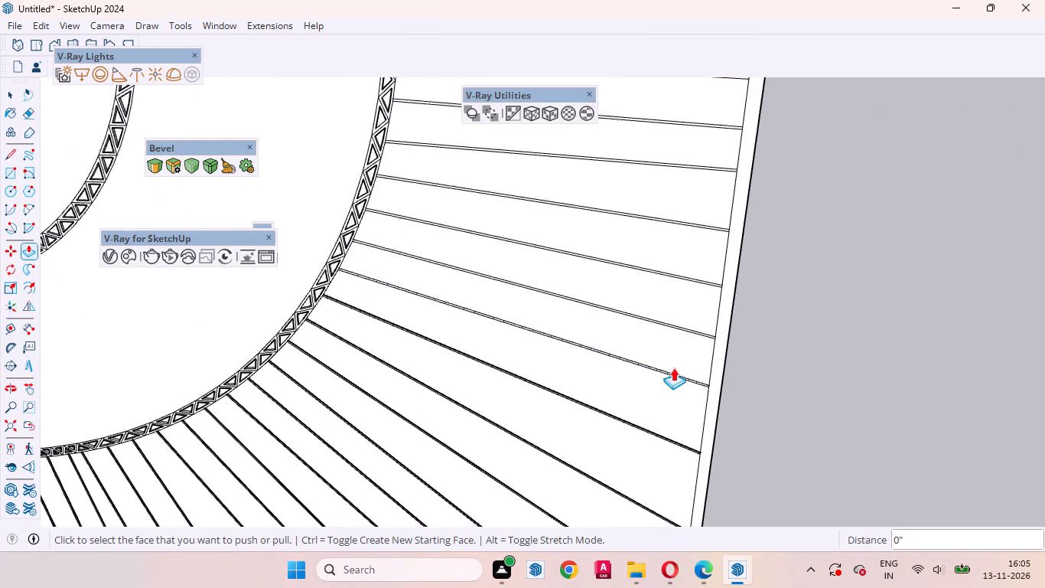
pyautogui.scroll(17, 673, 367)
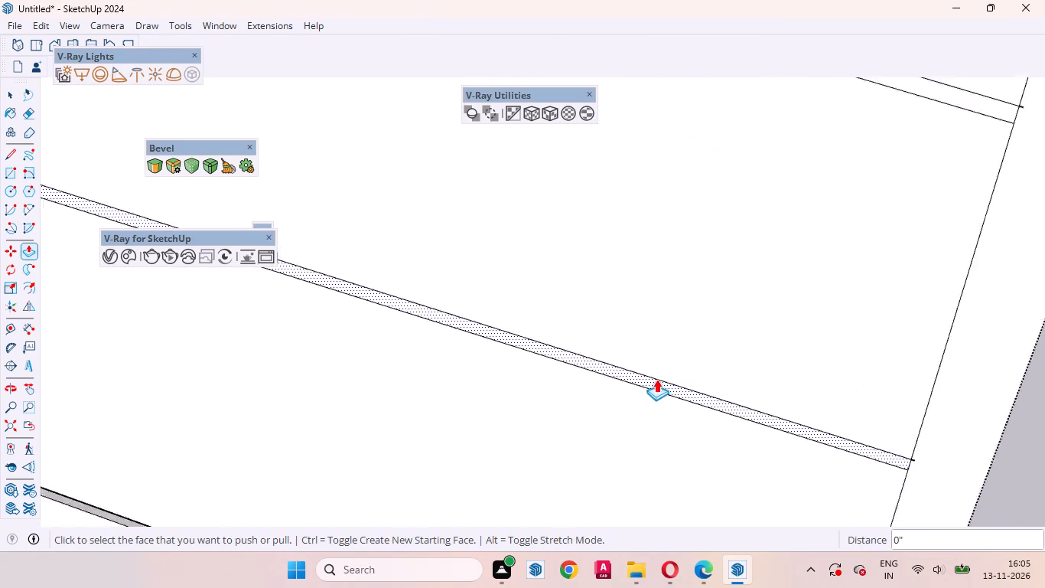
pyautogui.scroll(4, 656, 379)
pyautogui.doubleClick(651, 384)
pyautogui.scroll(-5, 602, 420)
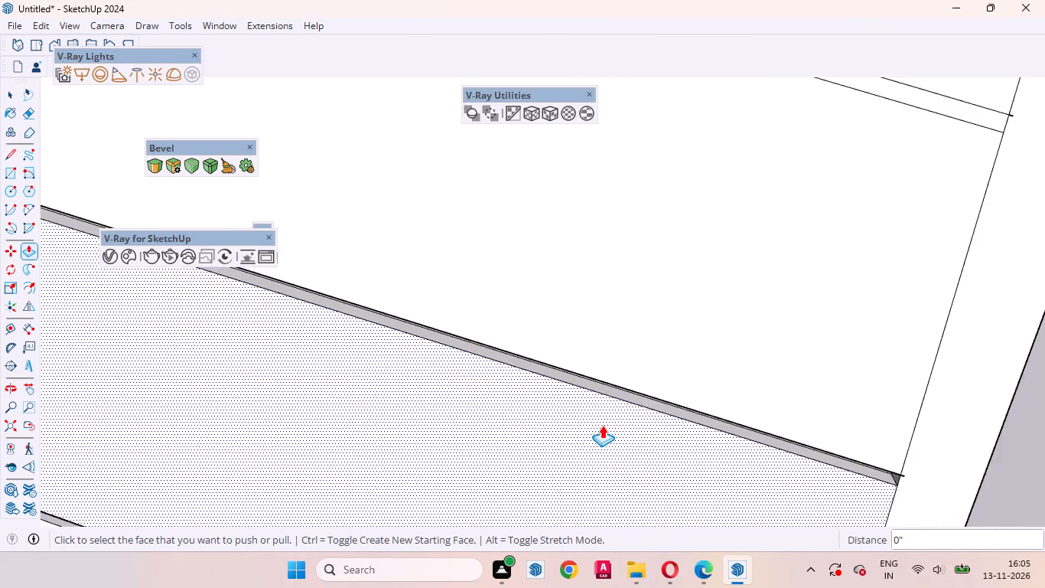
pyautogui.scroll(-10, 602, 425)
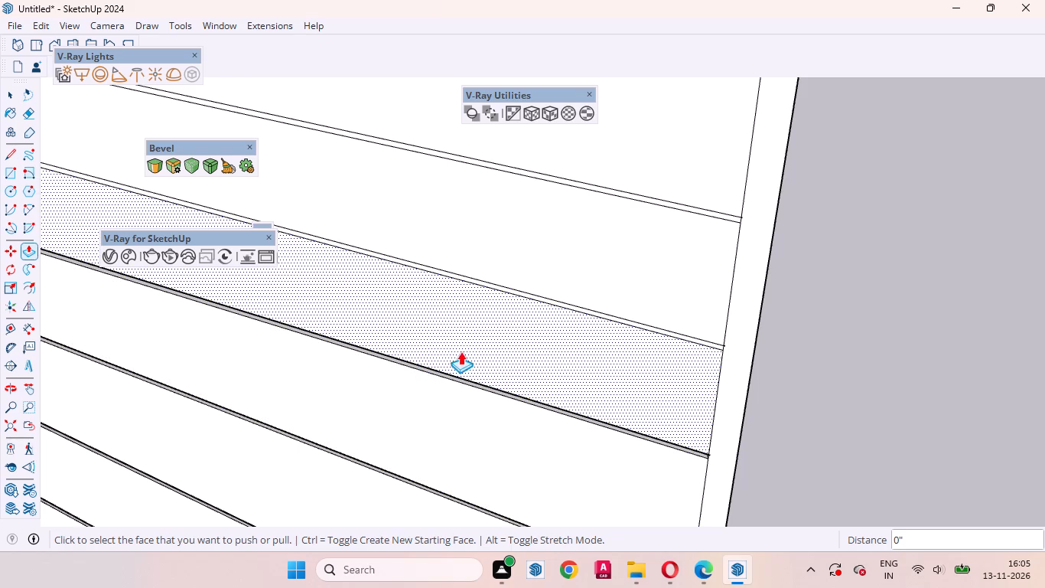
pyautogui.scroll(6, 526, 289)
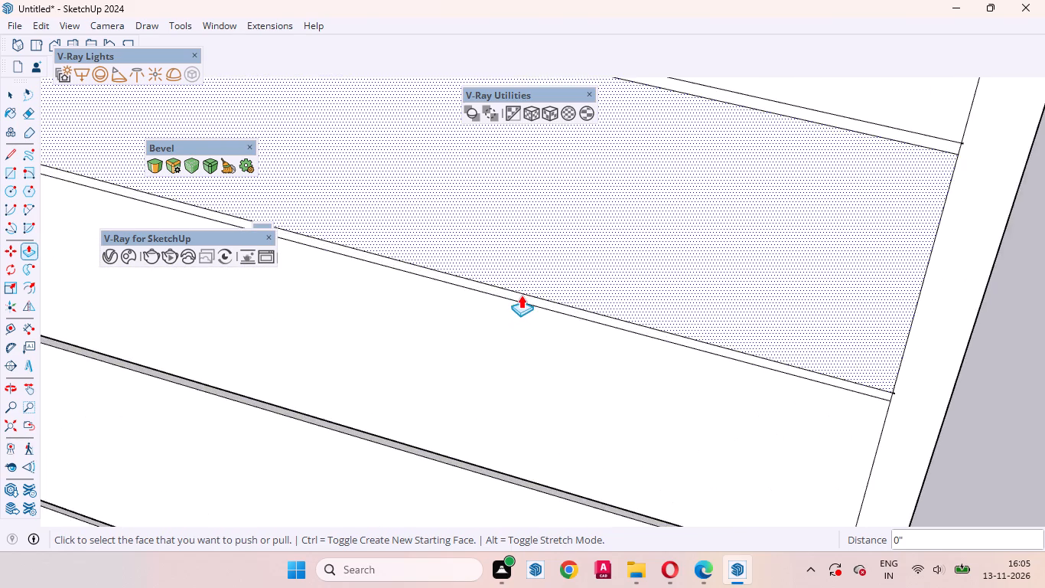
pyautogui.scroll(10, 522, 299)
pyautogui.doubleClick(522, 294)
# Push the next three narrow radial strips, moving up the panel's outer side frame, 4 mm into the panel.
pyautogui.scroll(-20, 514, 345)
pyautogui.scroll(5, 551, 299)
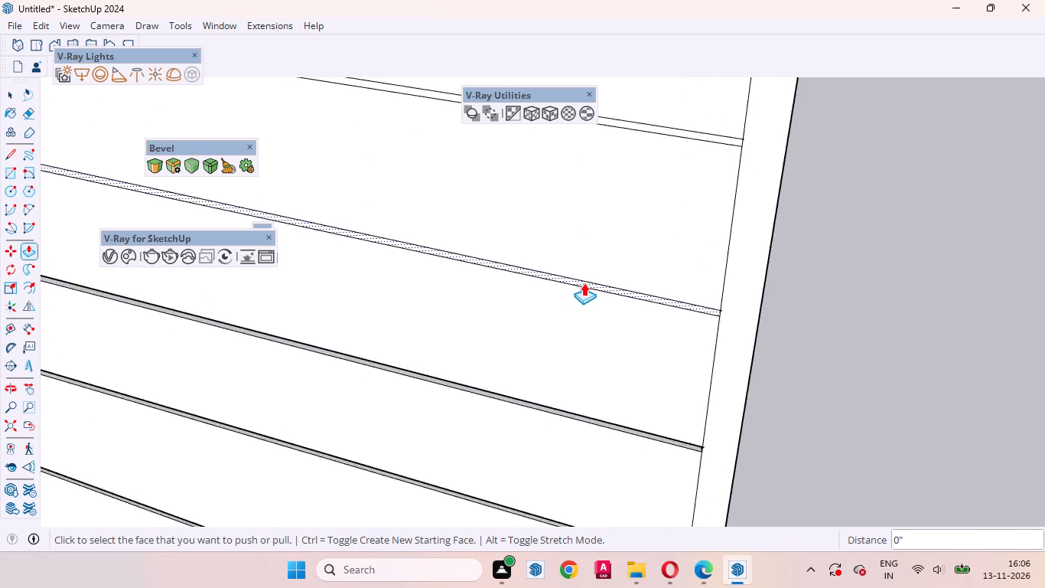
pyautogui.scroll(9, 584, 283)
pyautogui.doubleClick(587, 282)
pyautogui.scroll(-6, 568, 358)
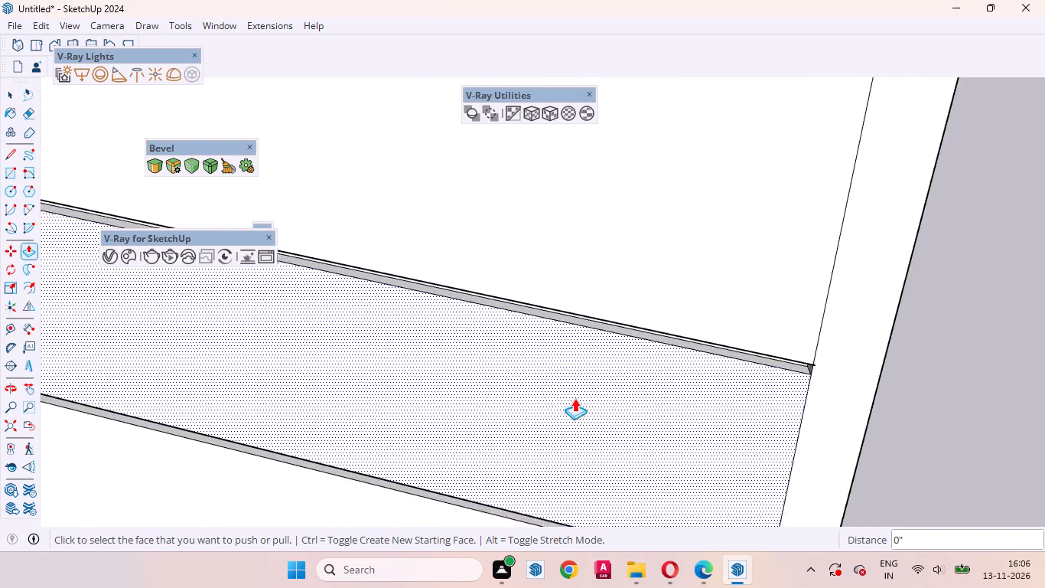
pyautogui.scroll(-9, 575, 398)
pyautogui.scroll(12, 530, 259)
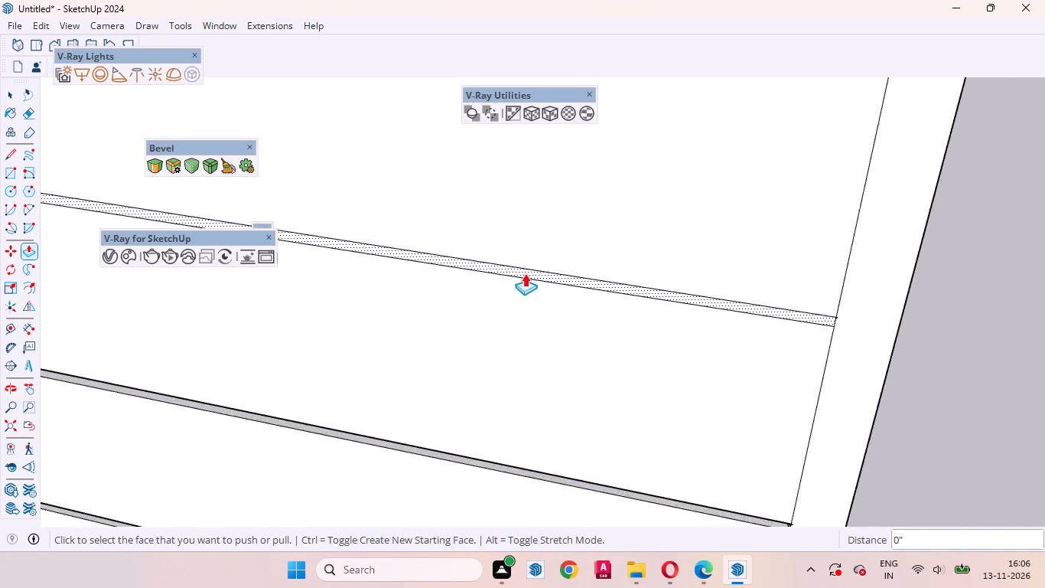
pyautogui.scroll(1, 525, 273)
pyautogui.doubleClick(525, 275)
pyautogui.scroll(-14, 609, 391)
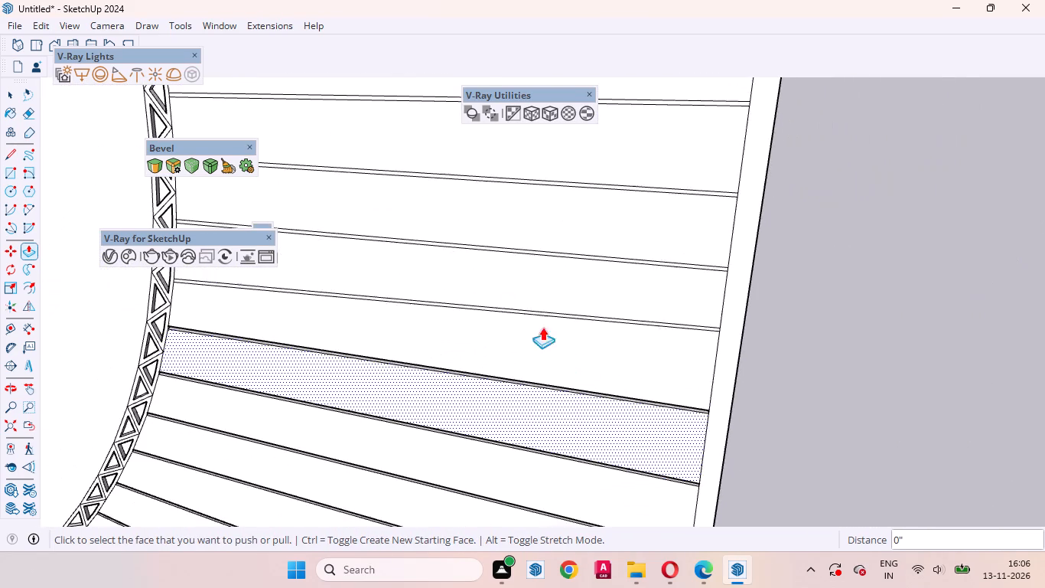
pyautogui.scroll(15, 451, 261)
pyautogui.doubleClick(400, 332)
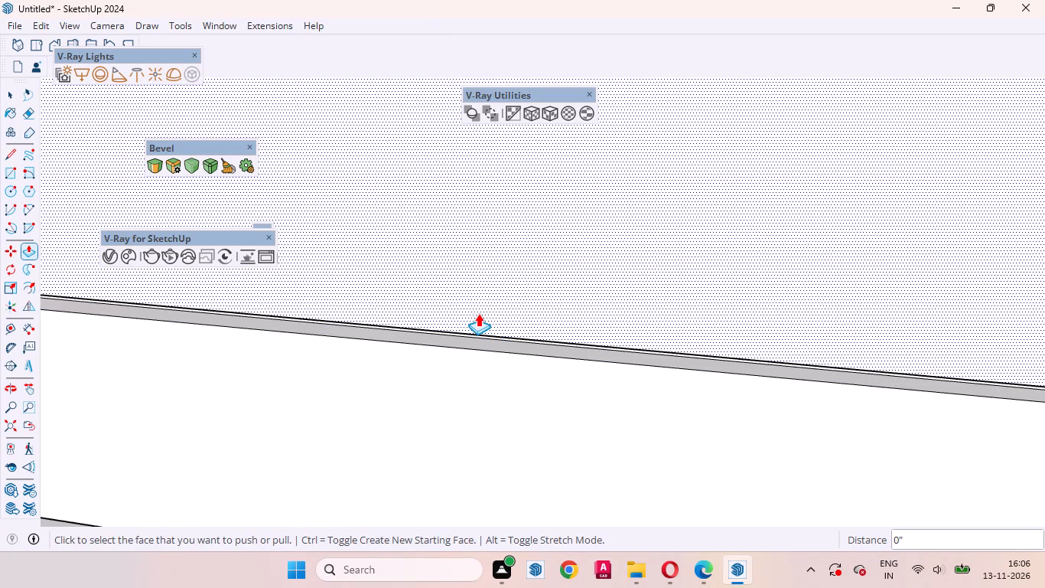
# Push the fourth, third and second radial strips below the dashed horizontal guide 4 mm into the panel.
pyautogui.scroll(-11, 491, 365)
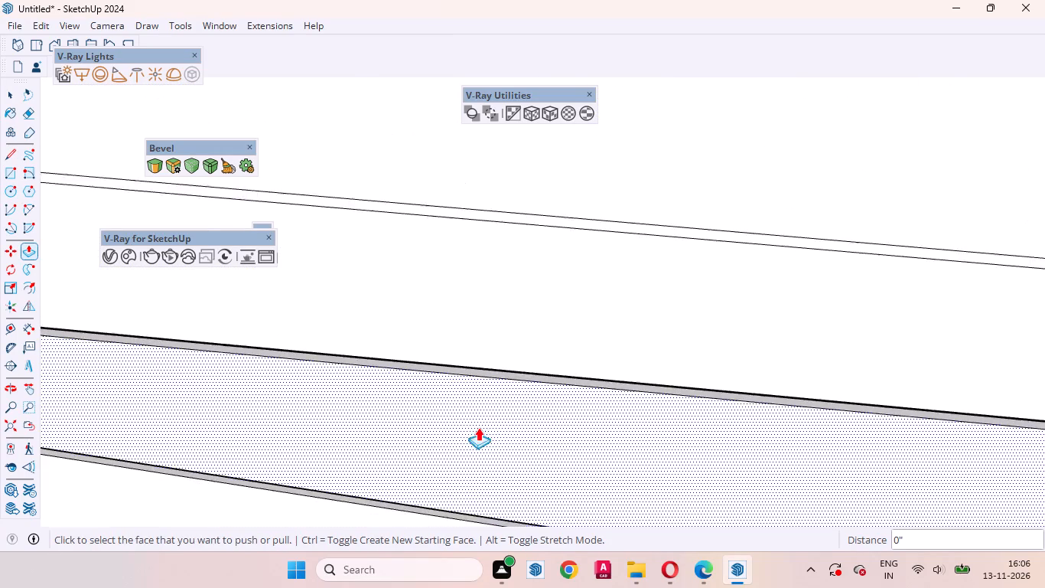
pyautogui.scroll(-1, 478, 427)
pyautogui.scroll(10, 385, 265)
pyautogui.doubleClick(389, 263)
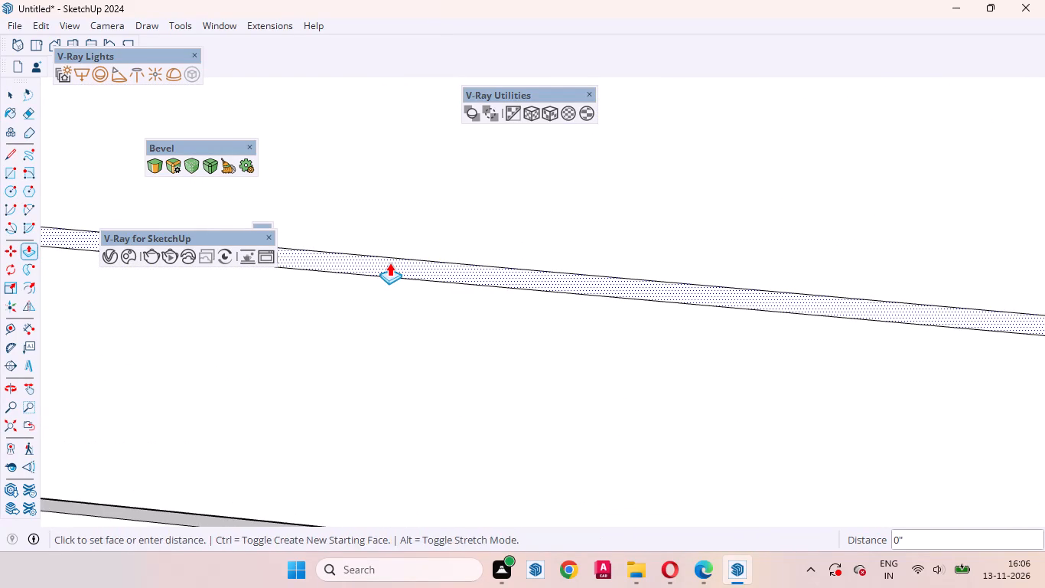
pyautogui.scroll(-17, 473, 344)
pyautogui.scroll(5, 340, 290)
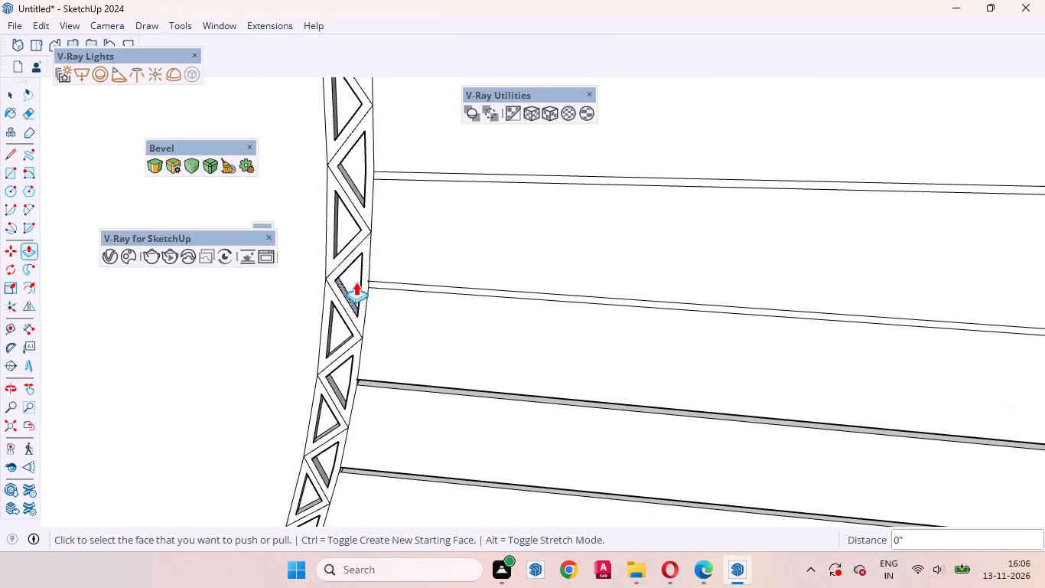
pyautogui.scroll(13, 356, 282)
pyautogui.doubleClick(373, 292)
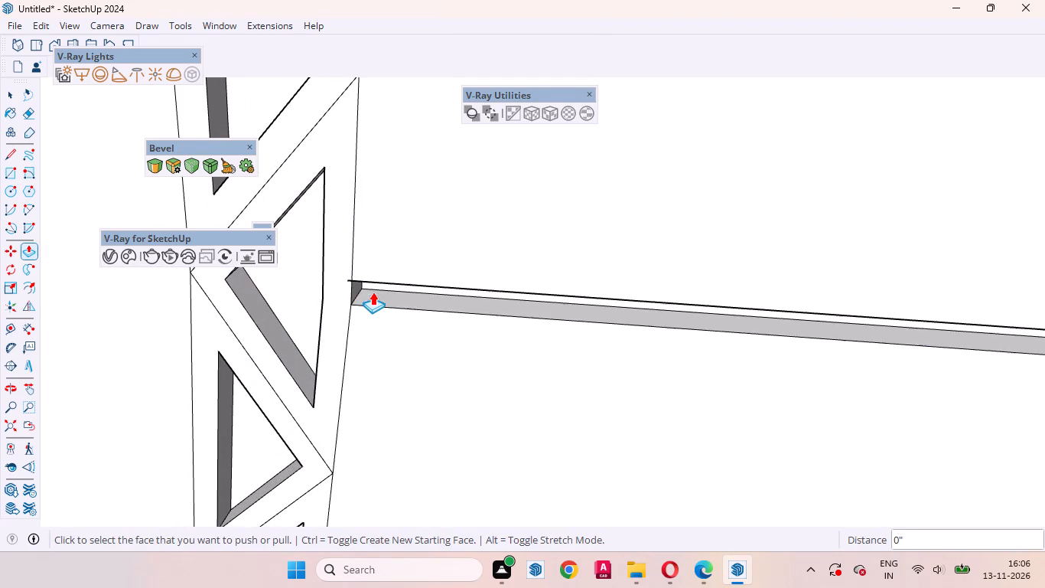
pyautogui.scroll(-18, 386, 332)
pyautogui.scroll(7, 366, 290)
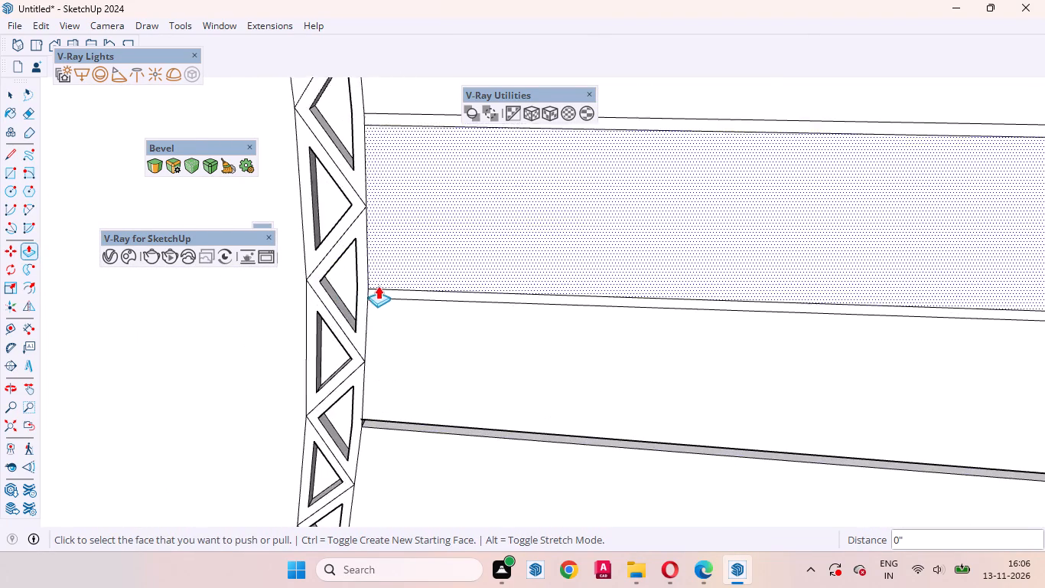
pyautogui.scroll(15, 378, 286)
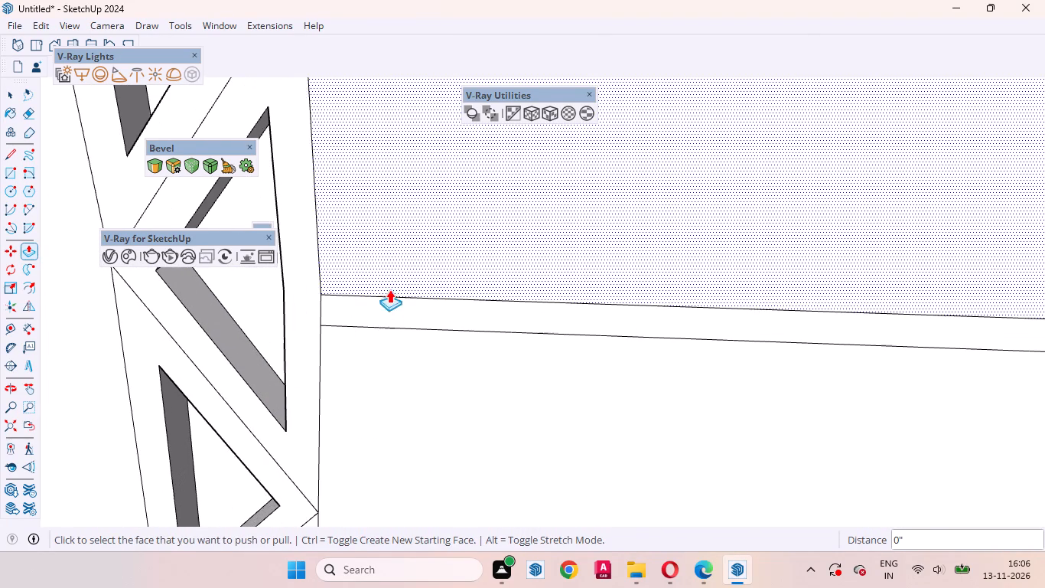
pyautogui.doubleClick(392, 305)
# Push the radial strip at the dashed horizontal guide and its neighbours directly below and above it 4 mm into the panel.
pyautogui.scroll(-14, 401, 381)
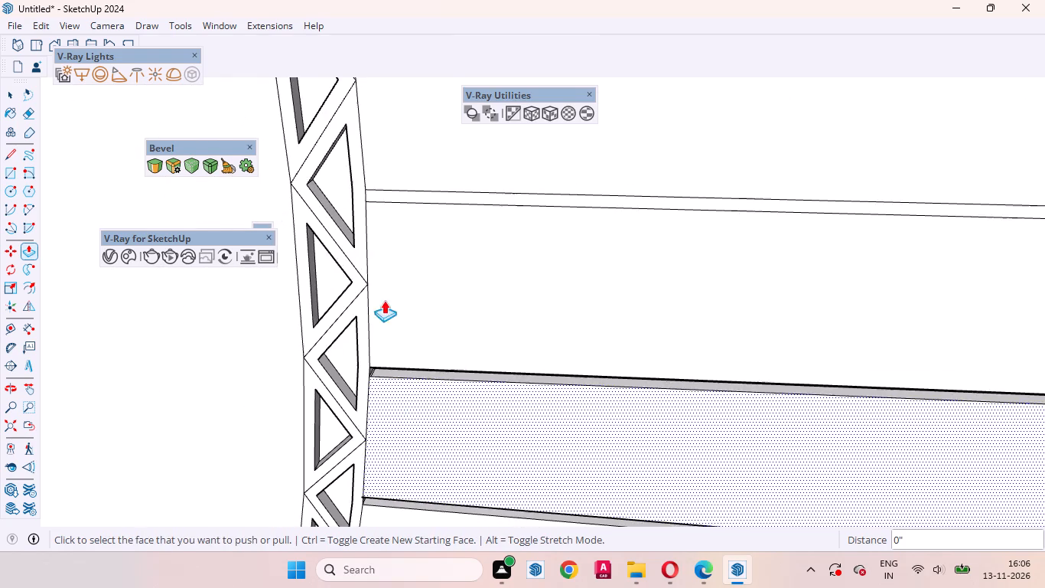
pyautogui.scroll(10, 369, 178)
pyautogui.doubleClick(391, 194)
pyautogui.scroll(-2, 404, 277)
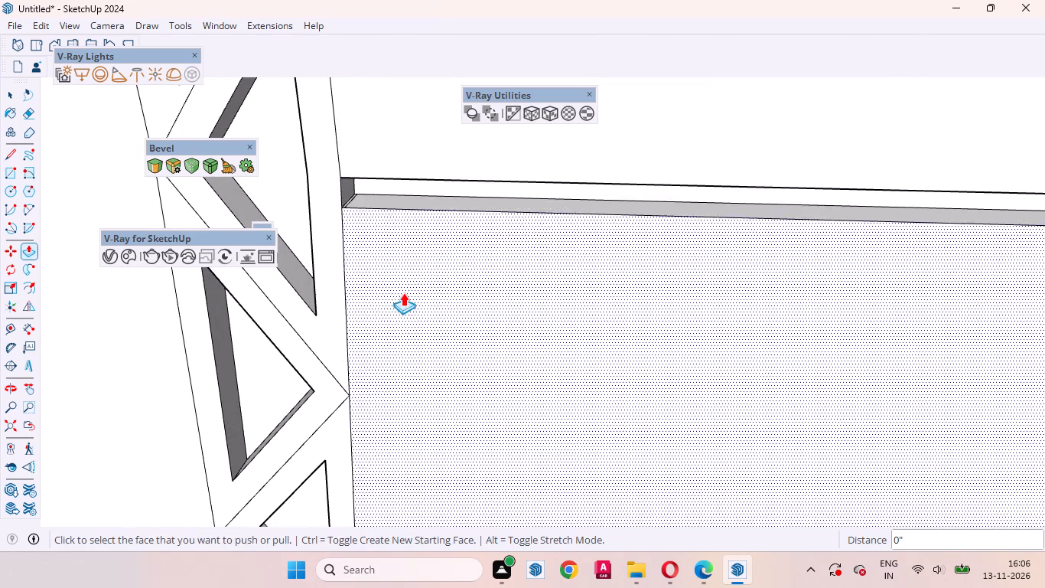
pyautogui.scroll(-17, 403, 292)
pyautogui.scroll(12, 384, 213)
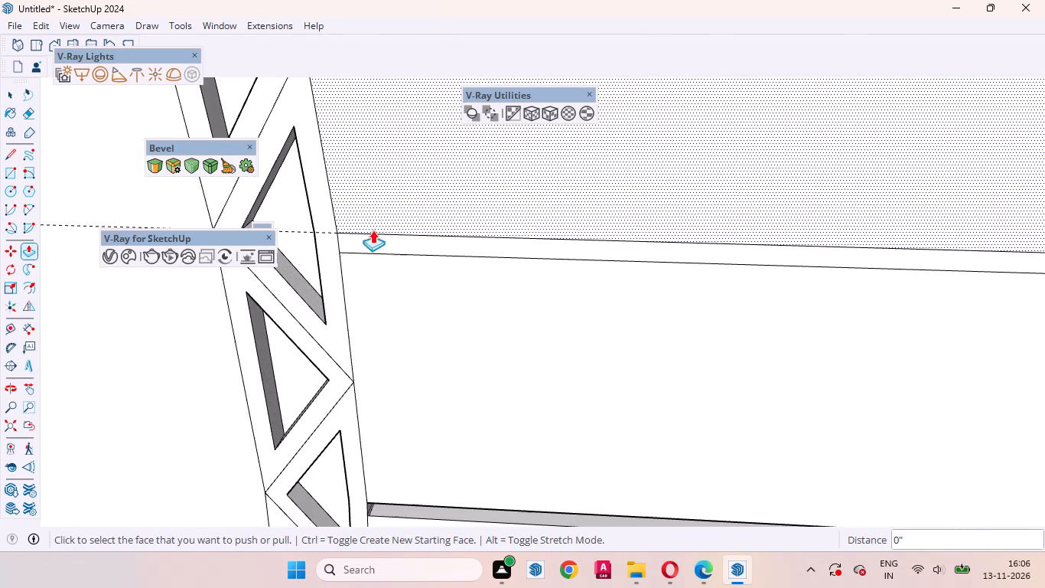
pyautogui.doubleClick(378, 241)
pyautogui.scroll(-14, 441, 315)
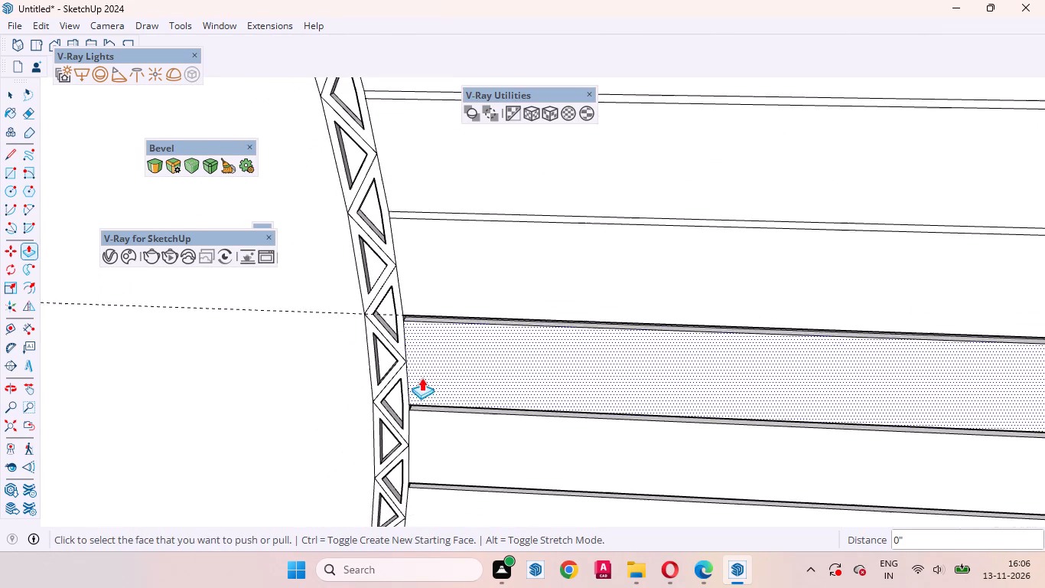
pyautogui.scroll(15, 397, 194)
pyautogui.doubleClick(405, 224)
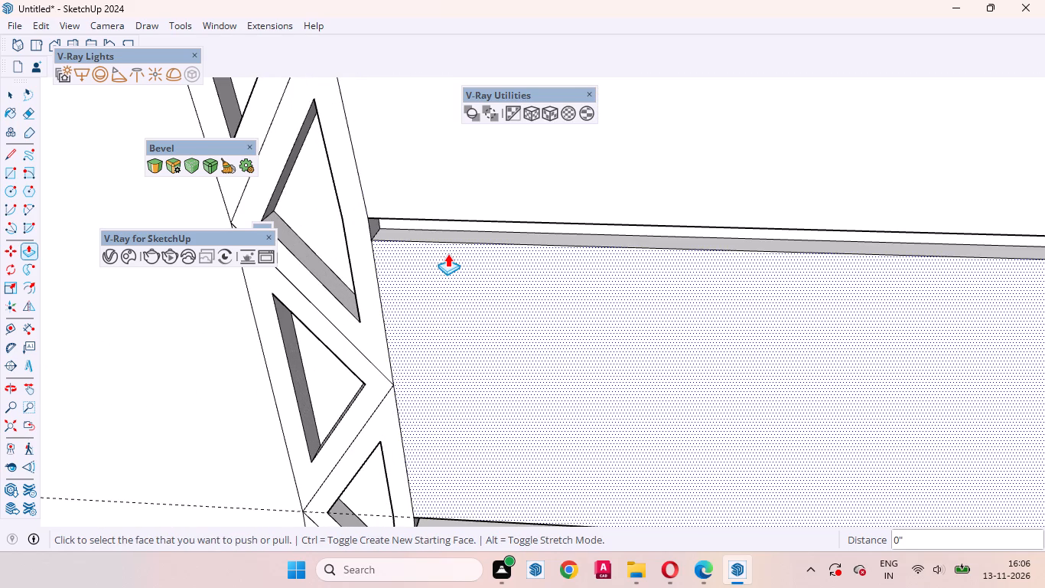
# Push the second and third radial strips above the dashed horizontal guide 4 mm into the panel.
pyautogui.scroll(-15, 473, 328)
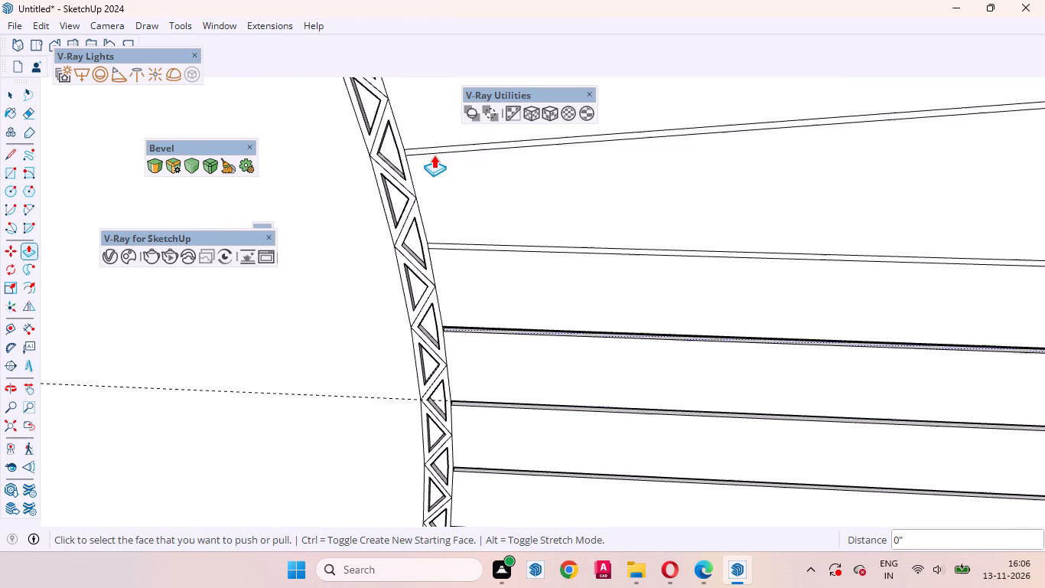
pyautogui.scroll(17, 434, 155)
pyautogui.doubleClick(431, 276)
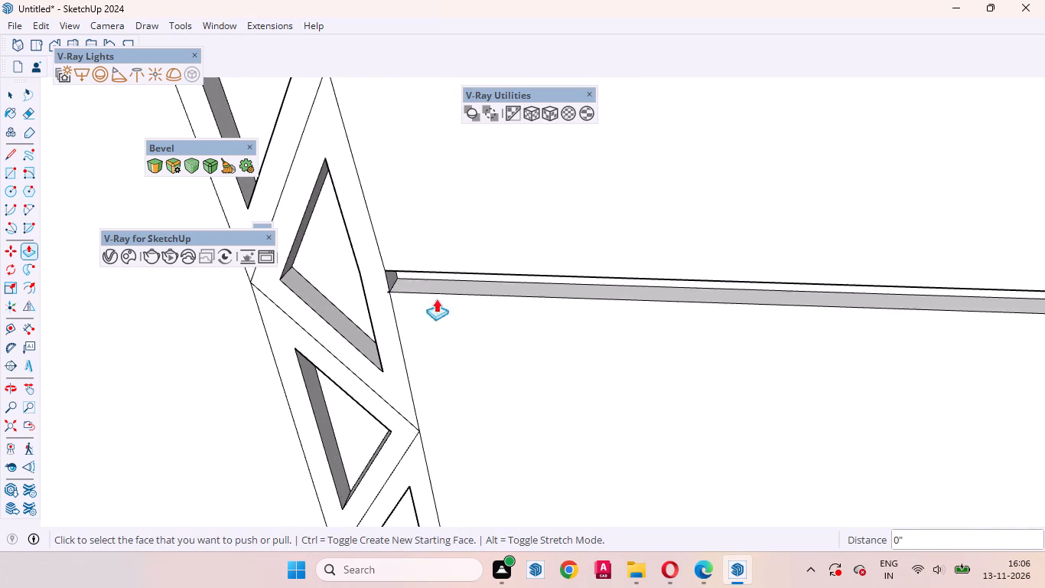
pyautogui.scroll(-13, 463, 364)
pyautogui.scroll(14, 398, 232)
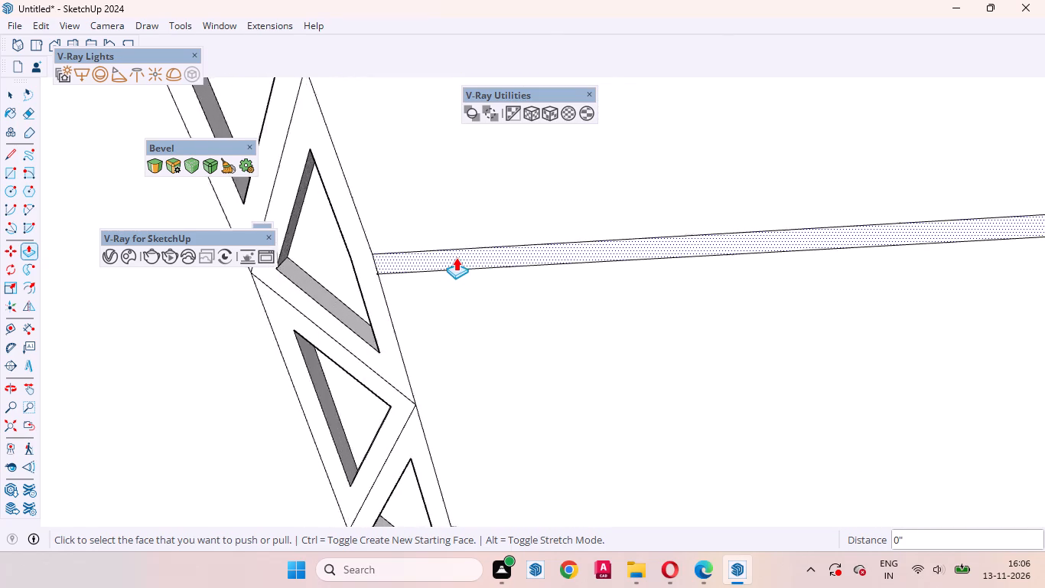
pyautogui.scroll(1, 456, 257)
pyautogui.doubleClick(456, 257)
# Push the fifth radial strip above the horizontal guide, and the fourth strip just below it, 4 mm into the panel.
pyautogui.scroll(-17, 543, 333)
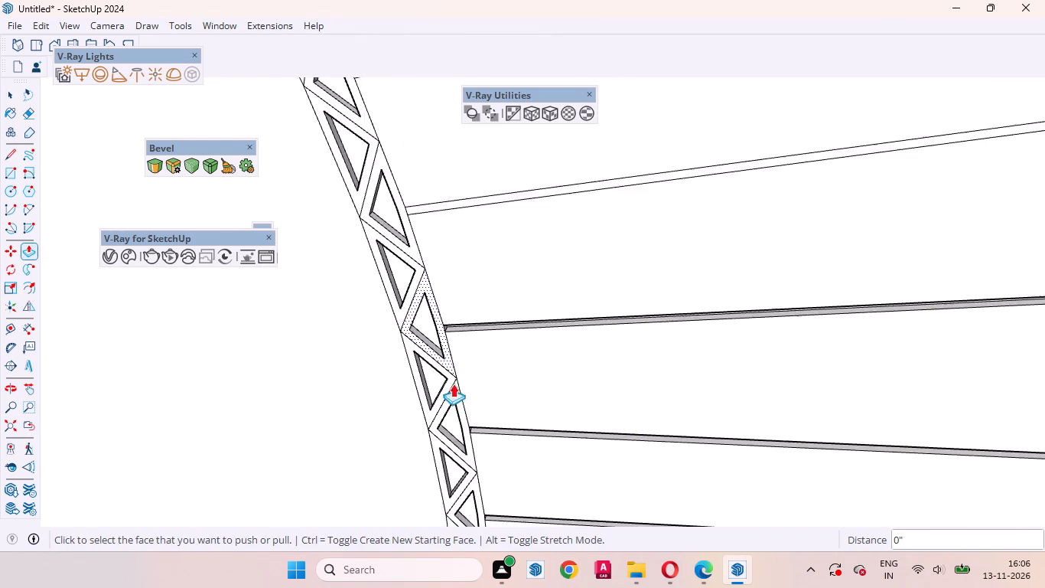
pyautogui.scroll(19, 377, 145)
pyautogui.doubleClick(390, 150)
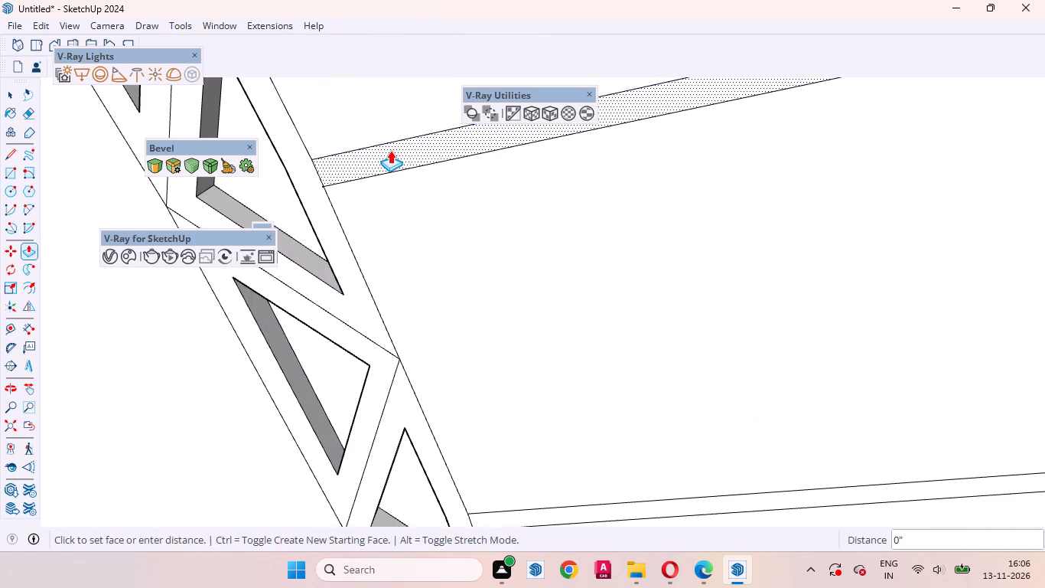
pyautogui.scroll(-13, 386, 149)
pyautogui.scroll(9, 495, 298)
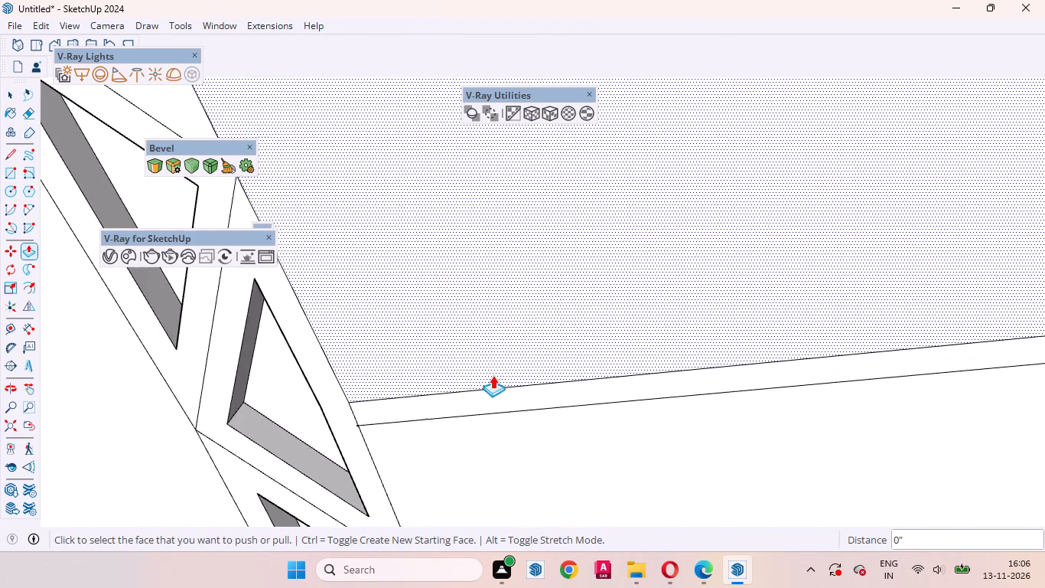
pyautogui.scroll(3, 493, 375)
pyautogui.doubleClick(488, 404)
# Push the sixth and seventh radial strips above the dashed horizontal guide 4 mm into the panel.
pyautogui.scroll(-5, 479, 390)
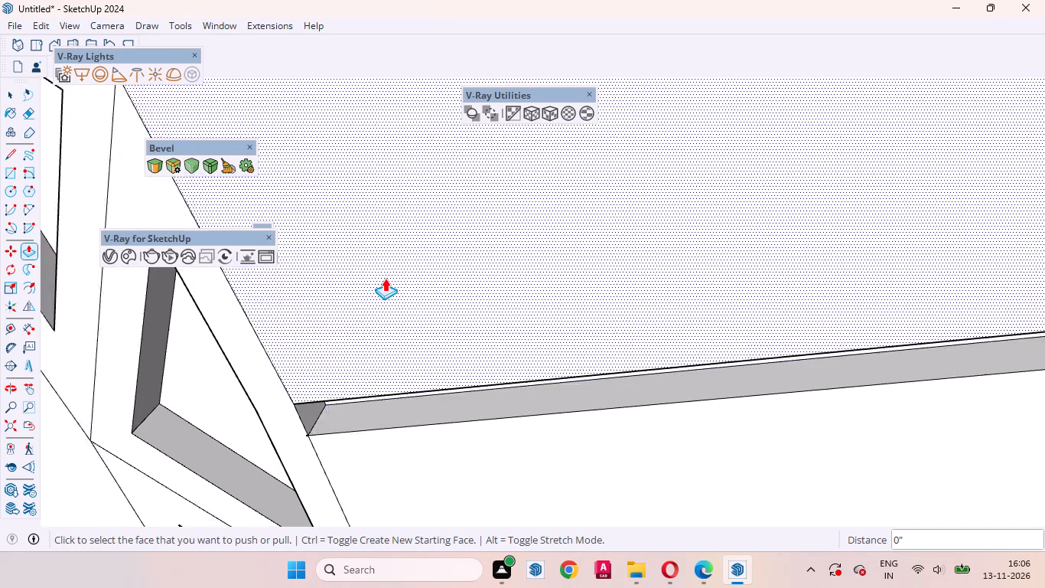
pyautogui.scroll(-20, 385, 278)
pyautogui.scroll(-10, 385, 278)
pyautogui.scroll(1, 494, 410)
pyautogui.scroll(-4, 500, 422)
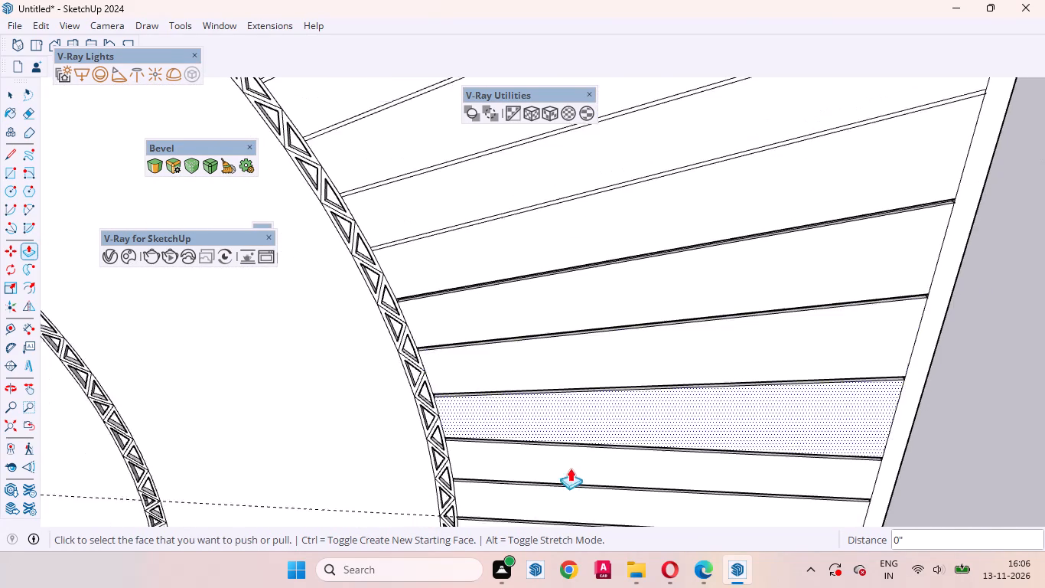
pyautogui.scroll(20, 372, 260)
pyautogui.scroll(3, 372, 260)
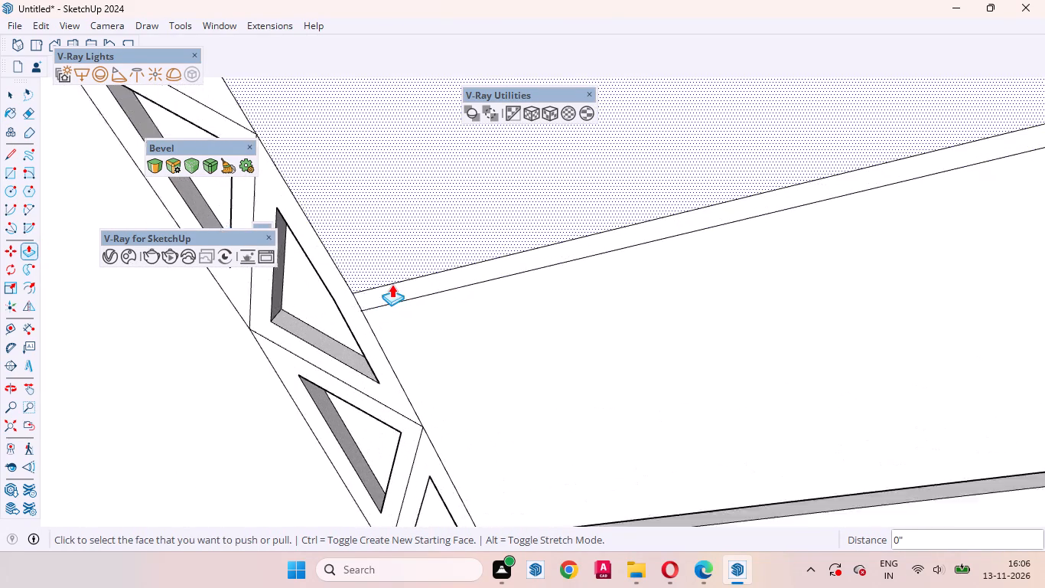
pyautogui.scroll(1, 392, 284)
pyautogui.doubleClick(392, 288)
pyautogui.scroll(-7, 558, 370)
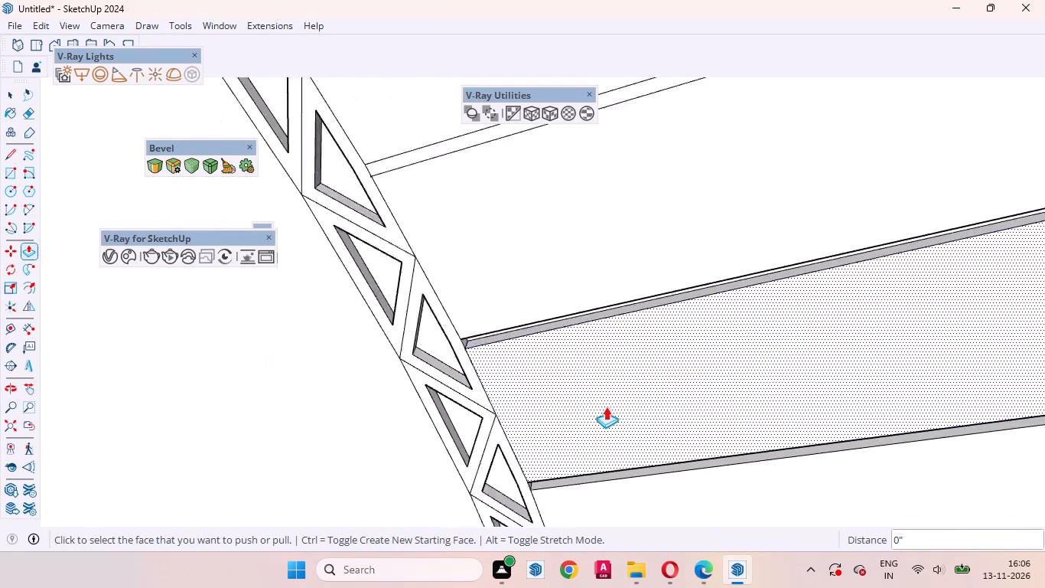
pyautogui.scroll(-6, 606, 407)
pyautogui.scroll(18, 513, 258)
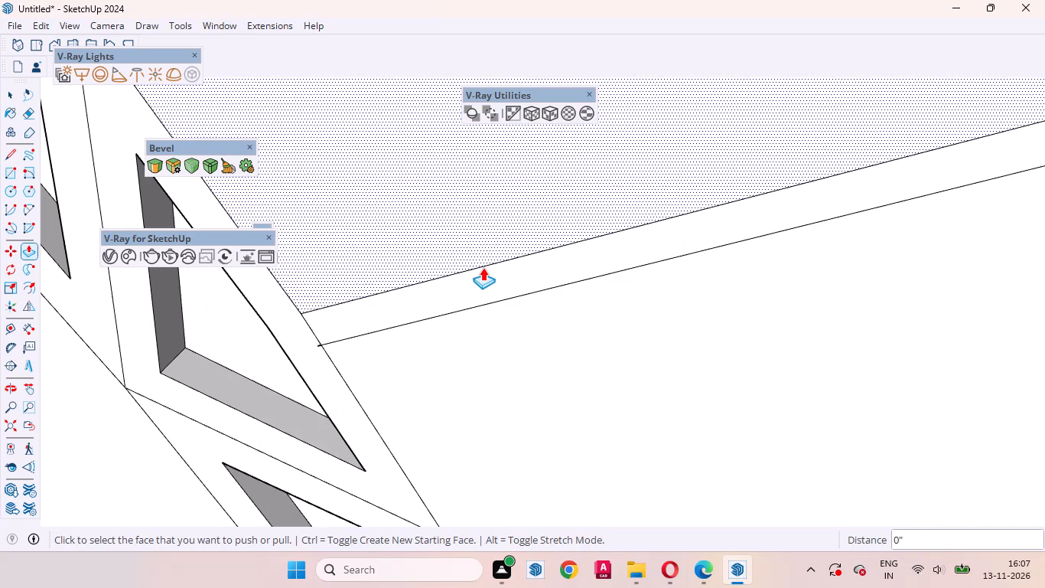
pyautogui.doubleClick(496, 279)
pyautogui.scroll(-13, 531, 343)
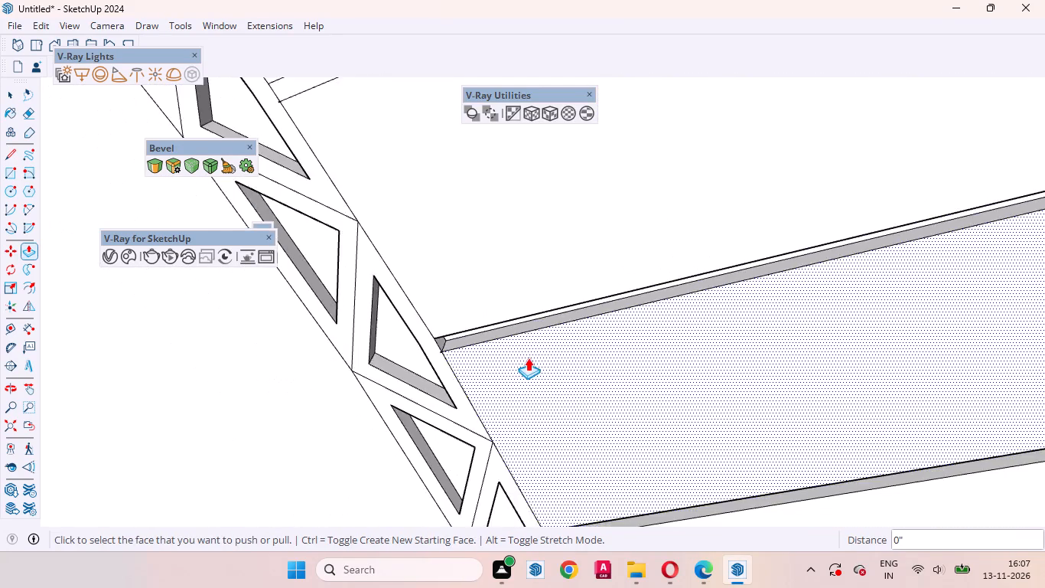
# Push the eighth, ninth and tenth radial strips above the dashed horizontal guide 4 mm into the panel.
pyautogui.scroll(-8, 528, 358)
pyautogui.scroll(15, 470, 224)
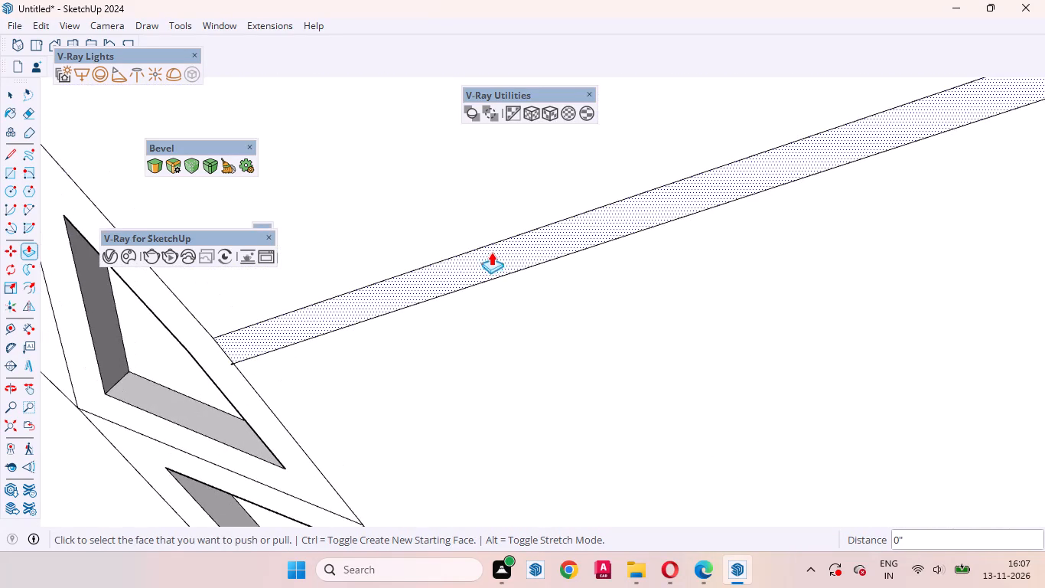
pyautogui.doubleClick(493, 254)
pyautogui.scroll(-13, 562, 308)
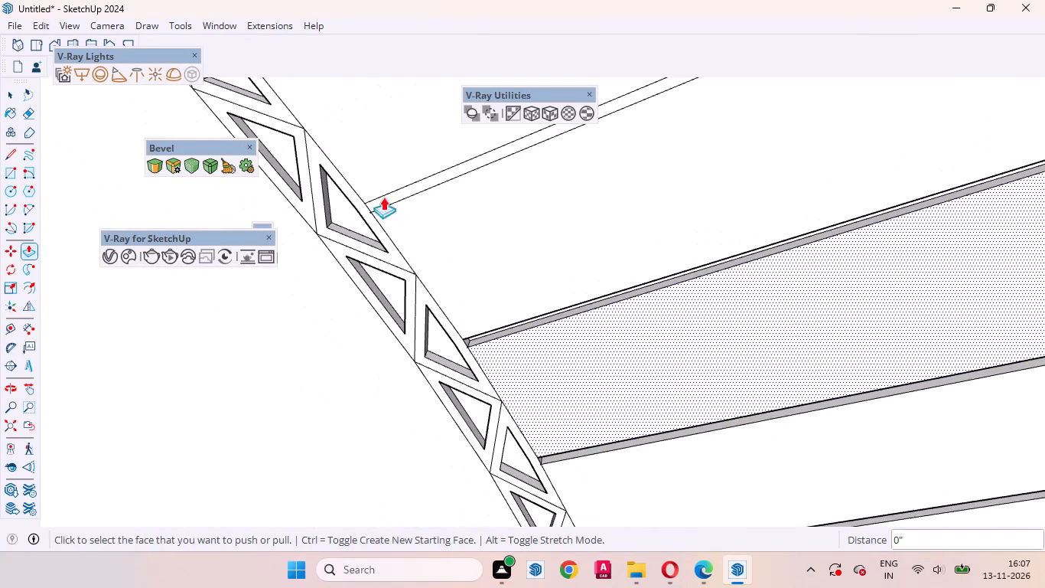
pyautogui.scroll(11, 321, 141)
pyautogui.doubleClick(491, 219)
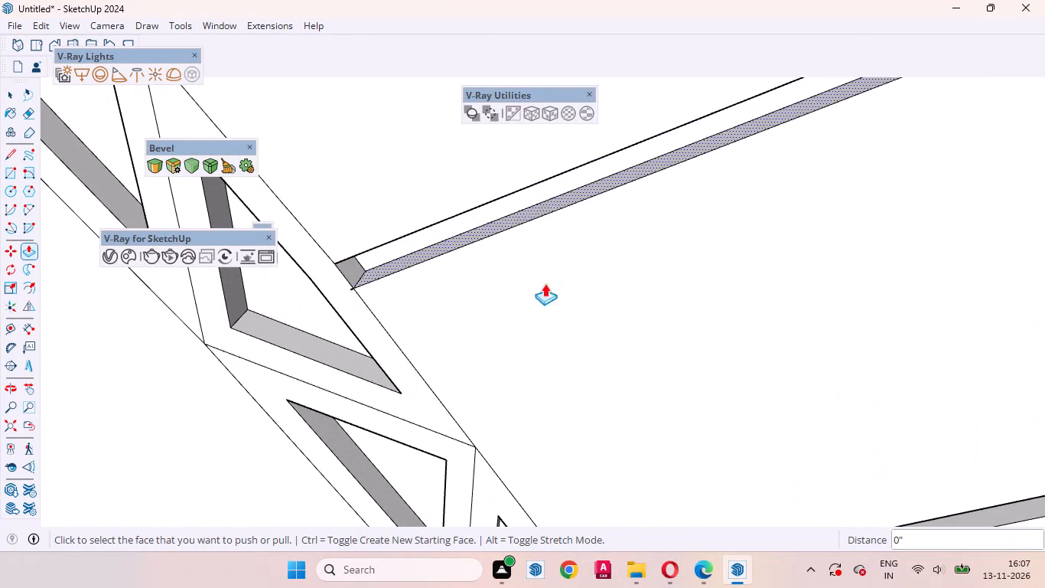
pyautogui.scroll(-20, 560, 314)
pyautogui.scroll(-9, 560, 314)
pyautogui.scroll(-6, 386, 335)
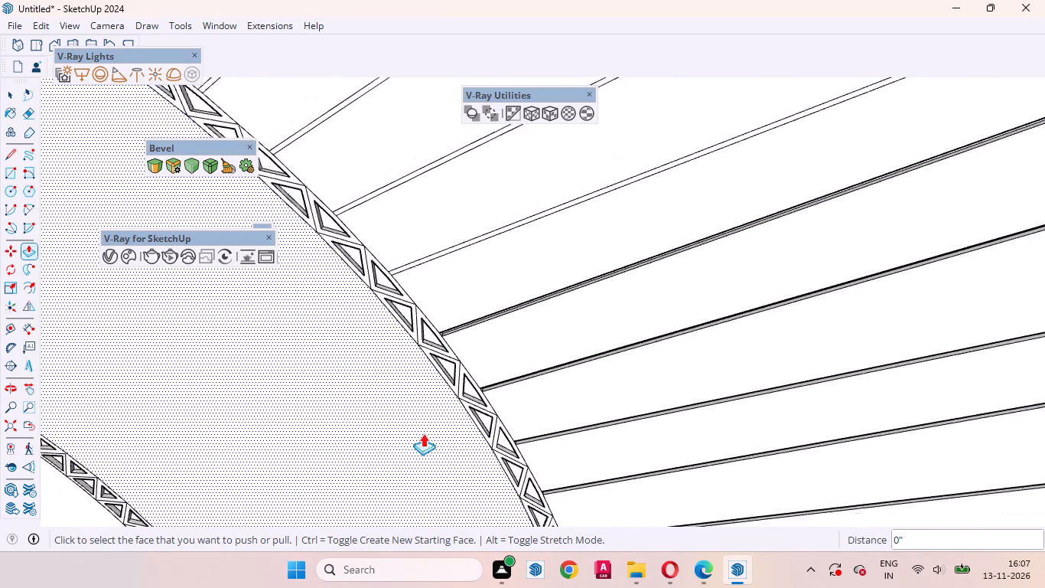
pyautogui.scroll(19, 406, 276)
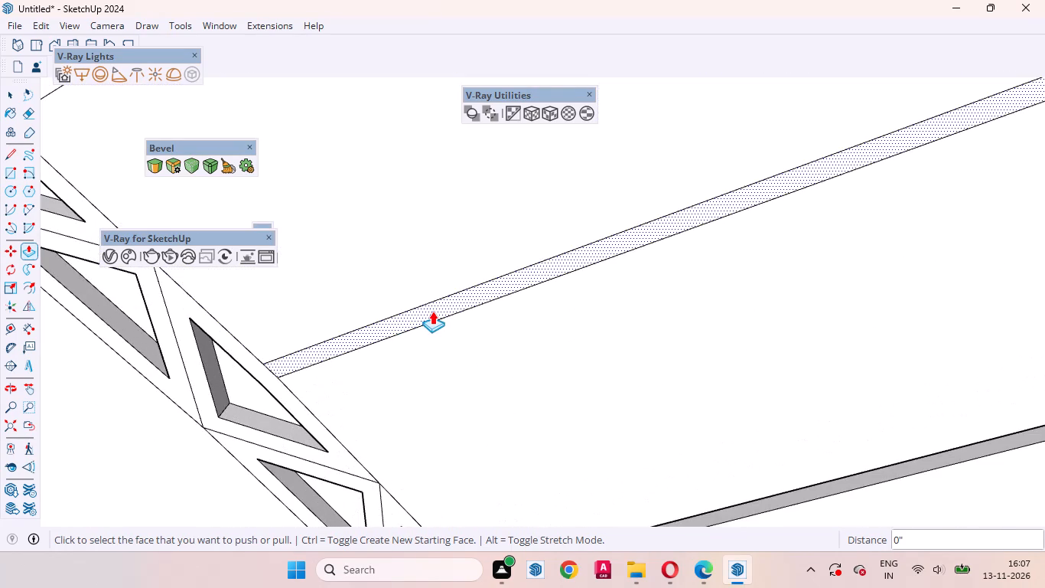
pyautogui.doubleClick(432, 309)
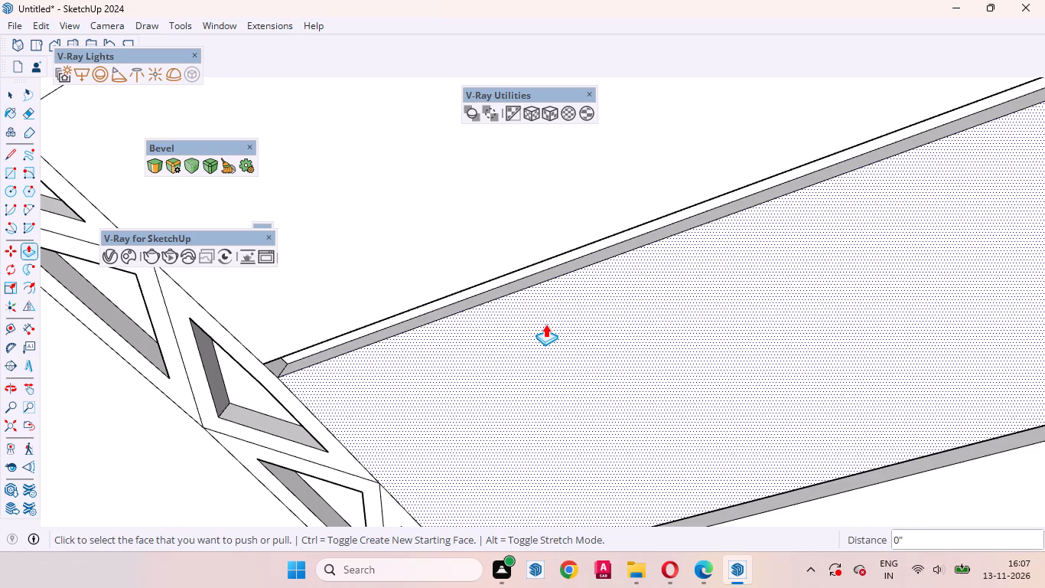
# Push the eleventh radial strip above the dashed horizontal guide 4 mm into the panel.
pyautogui.scroll(-6, 578, 353)
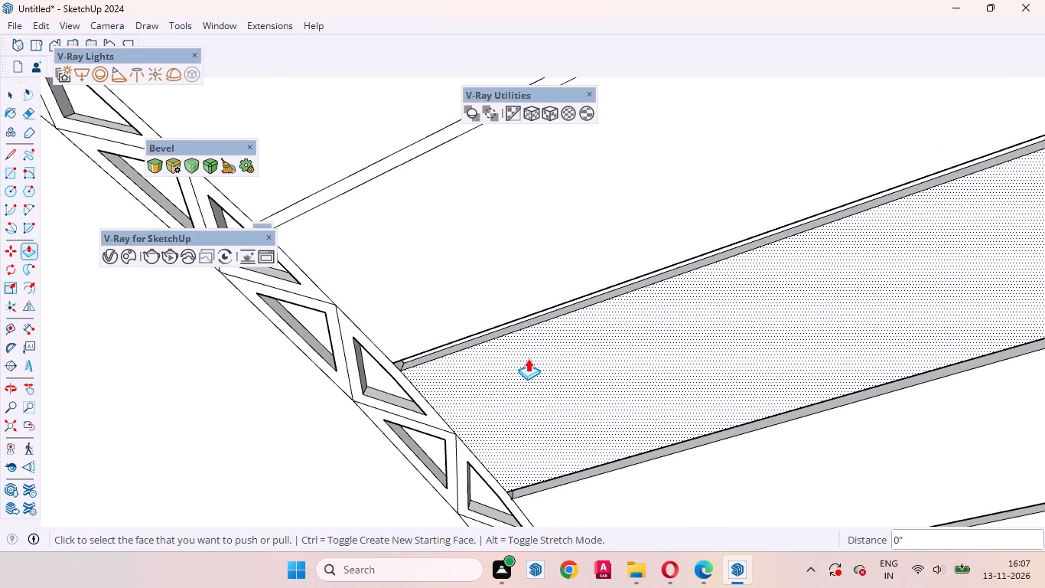
pyautogui.scroll(-1, 522, 358)
pyautogui.scroll(1, 522, 358)
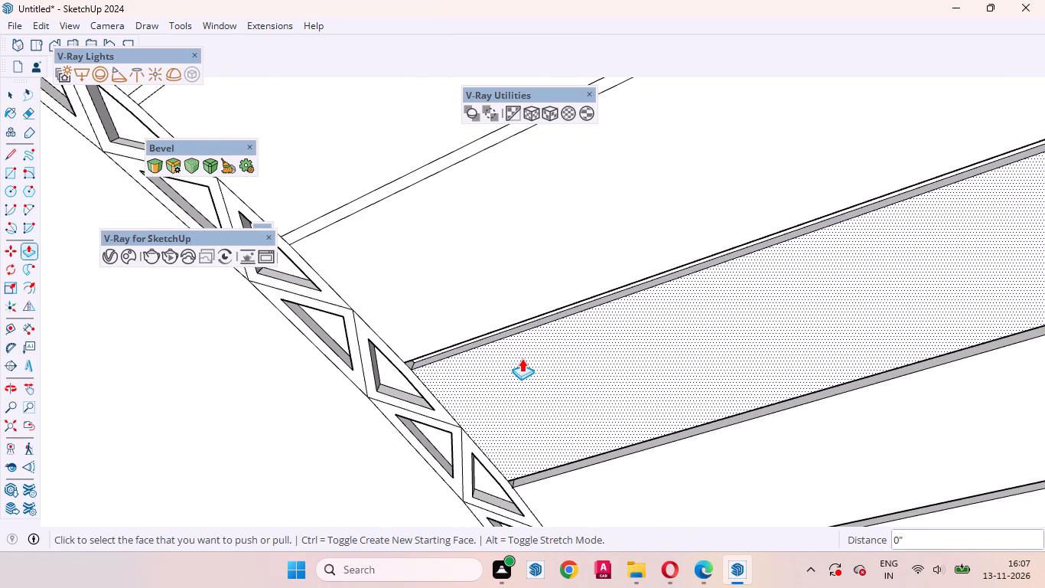
pyautogui.scroll(-1, 522, 359)
pyautogui.scroll(1, 522, 359)
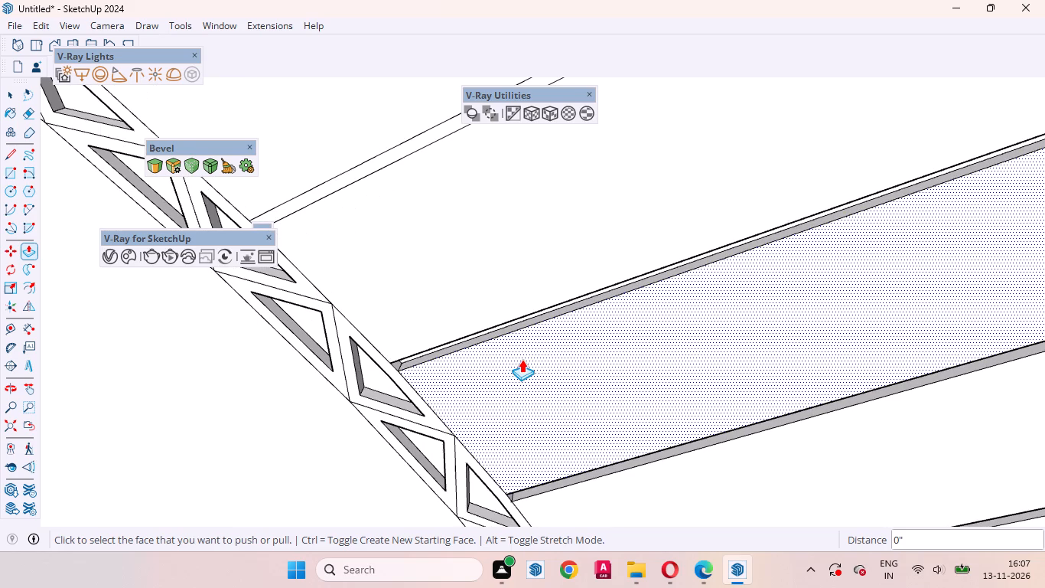
pyautogui.scroll(-1, 536, 338)
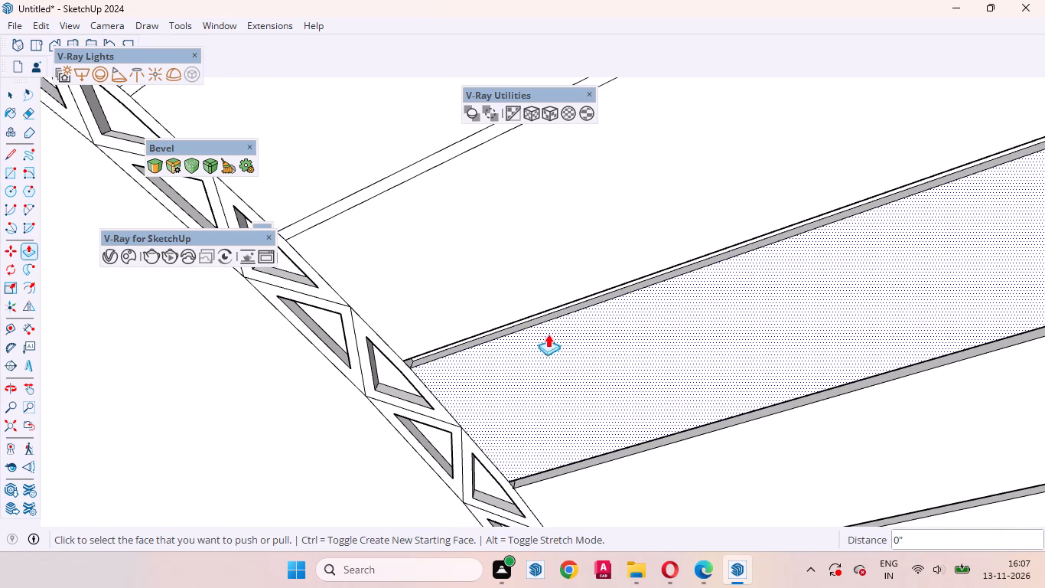
pyautogui.scroll(-1, 542, 336)
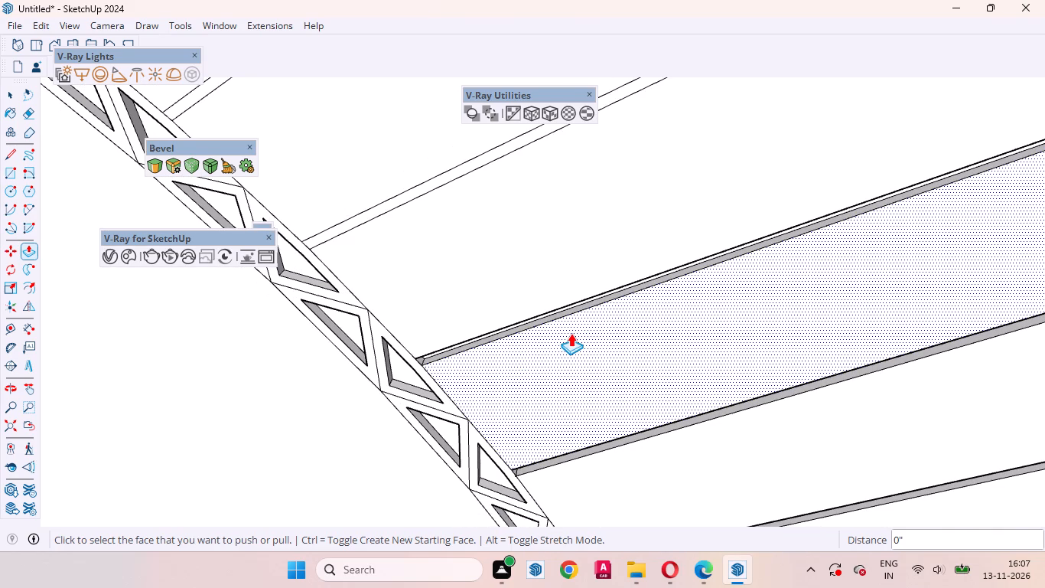
pyautogui.scroll(-1, 571, 335)
pyautogui.scroll(2, 542, 220)
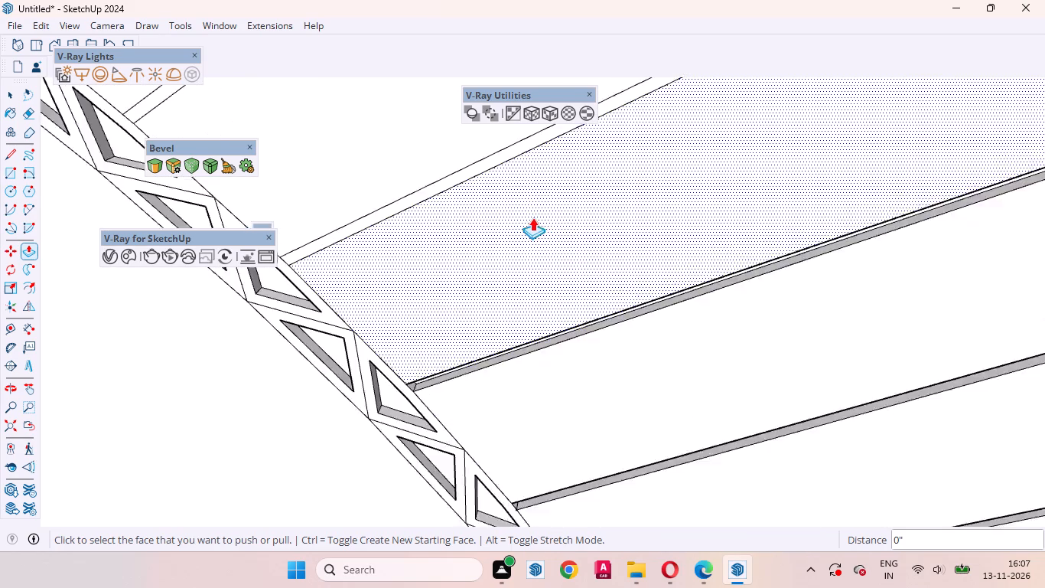
pyautogui.scroll(4, 532, 217)
pyautogui.doubleClick(357, 197)
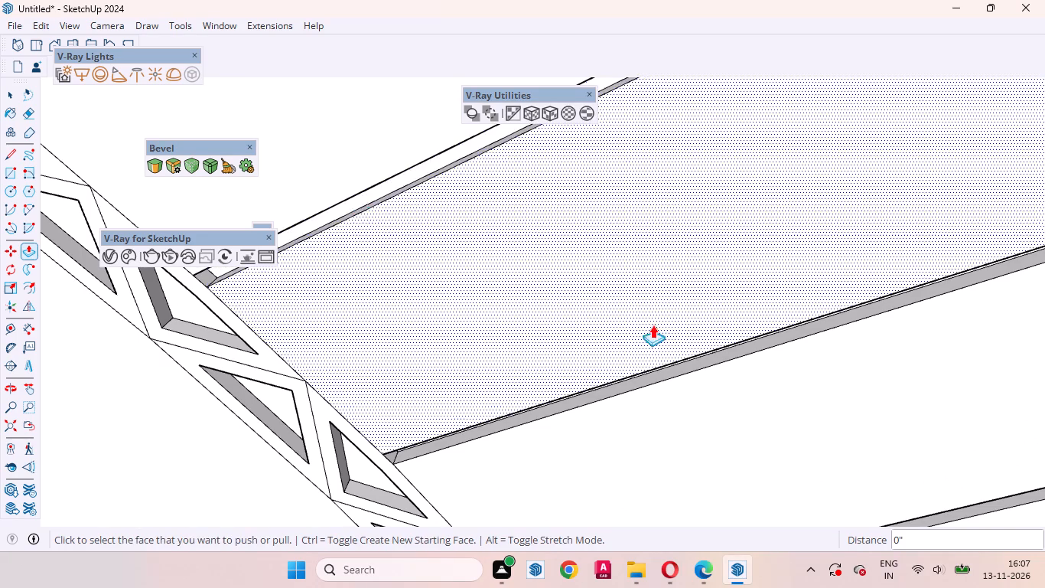
# Push the next three radial strips along the arch, the fourteenth, thirteenth and twelfth above the horizontal guide, 4 mm into the panel.
pyautogui.scroll(-16, 695, 361)
pyautogui.scroll(-4, 601, 355)
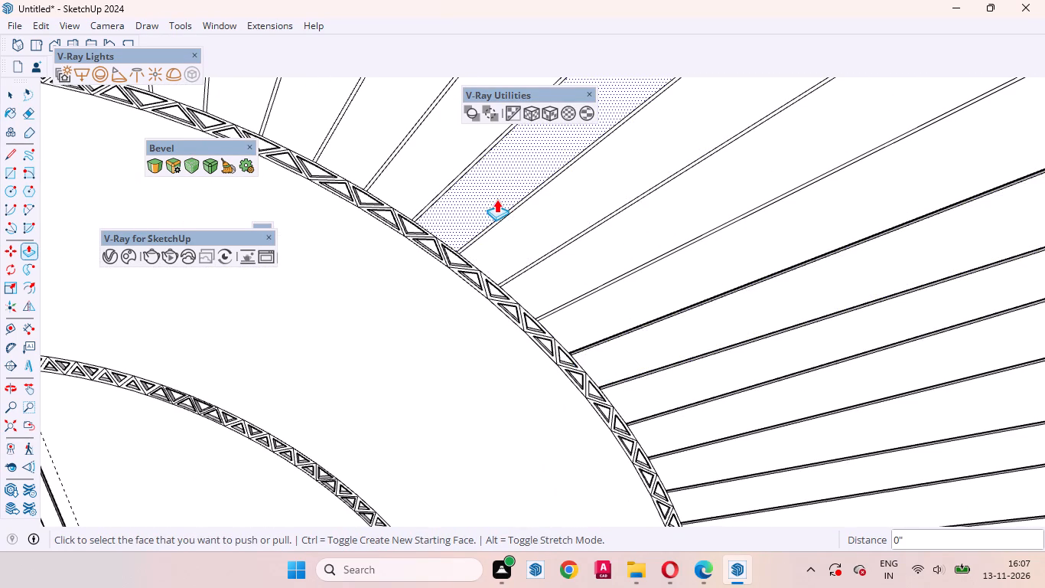
pyautogui.scroll(5, 505, 193)
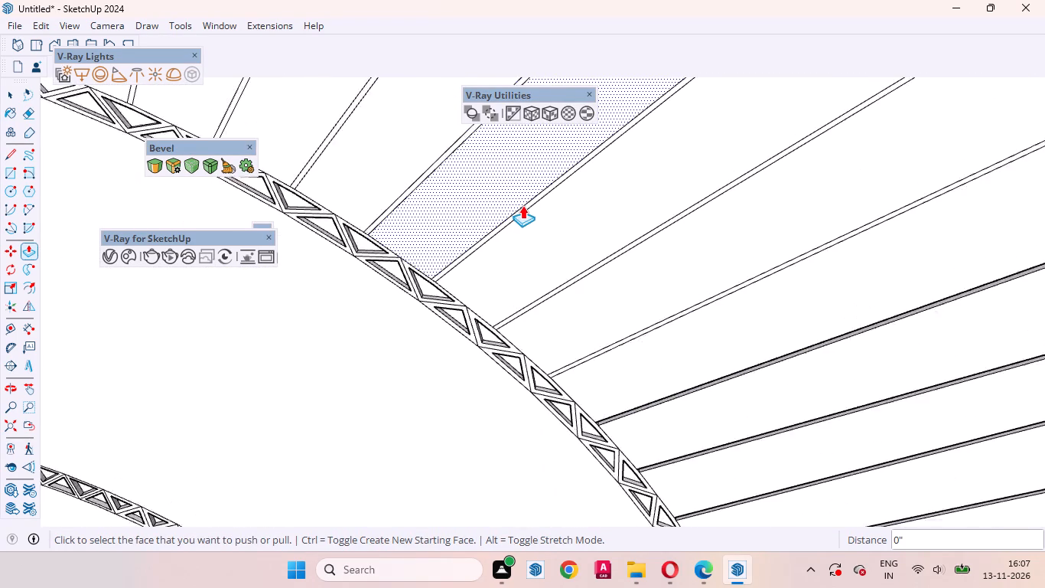
pyautogui.scroll(8, 522, 205)
pyautogui.doubleClick(532, 204)
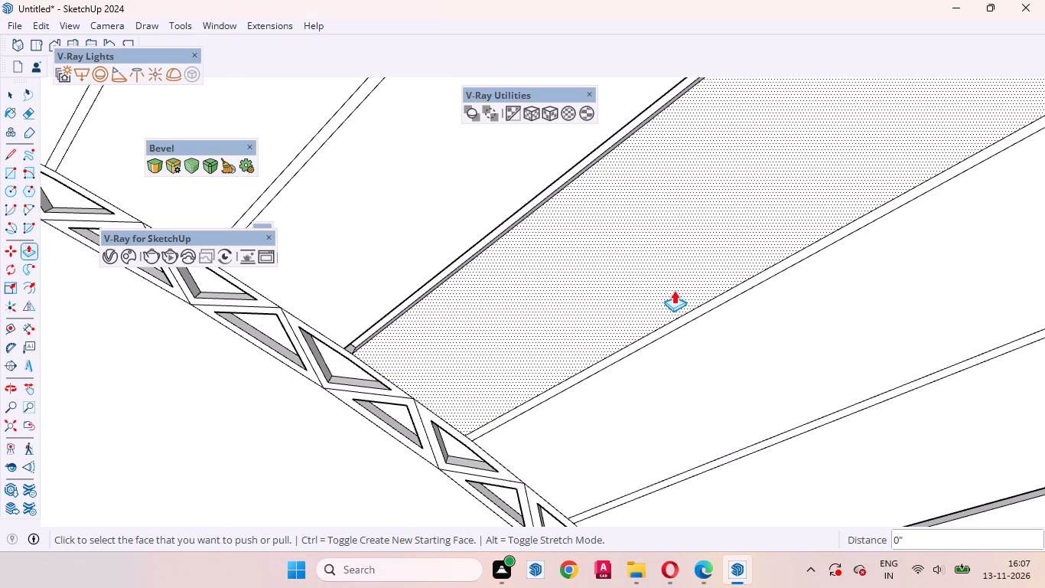
pyautogui.doubleClick(697, 312)
pyautogui.scroll(-9, 620, 276)
pyautogui.scroll(13, 712, 360)
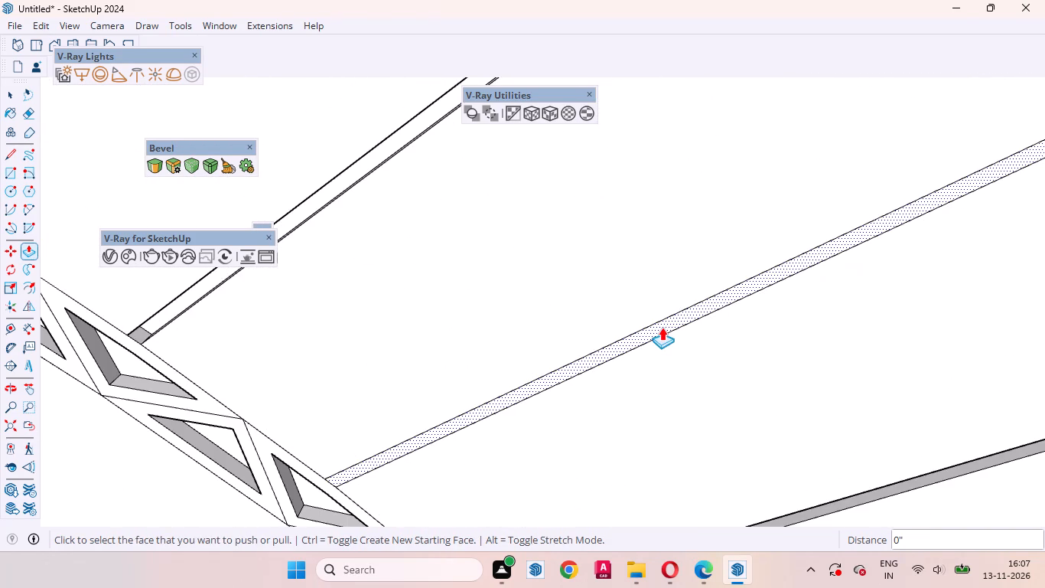
pyautogui.doubleClick(662, 327)
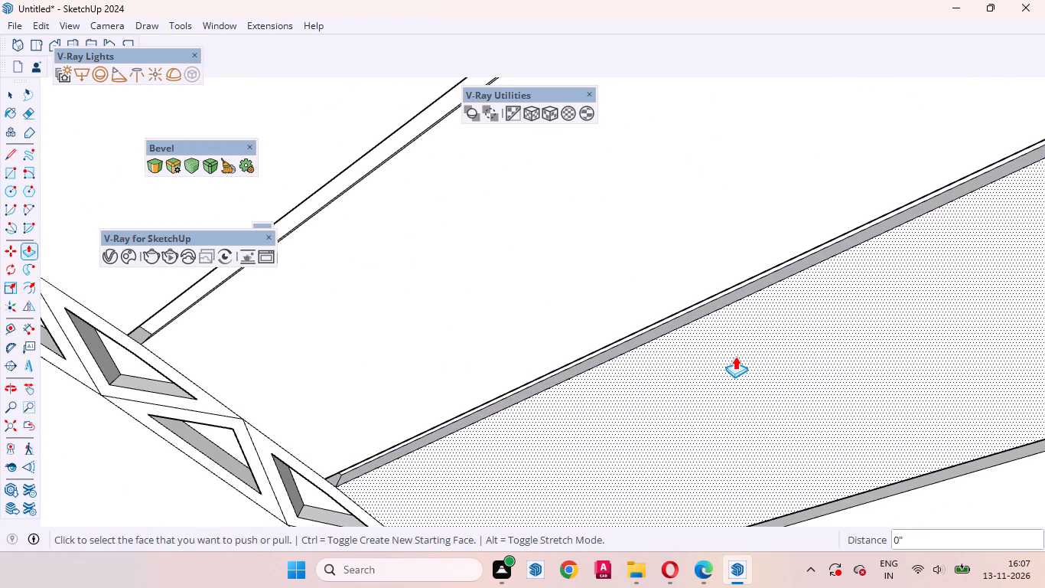
# Push the fifteenth and sixteenth radial strips above the dashed horizontal guide 4 mm into the panel.
pyautogui.scroll(-10, 827, 391)
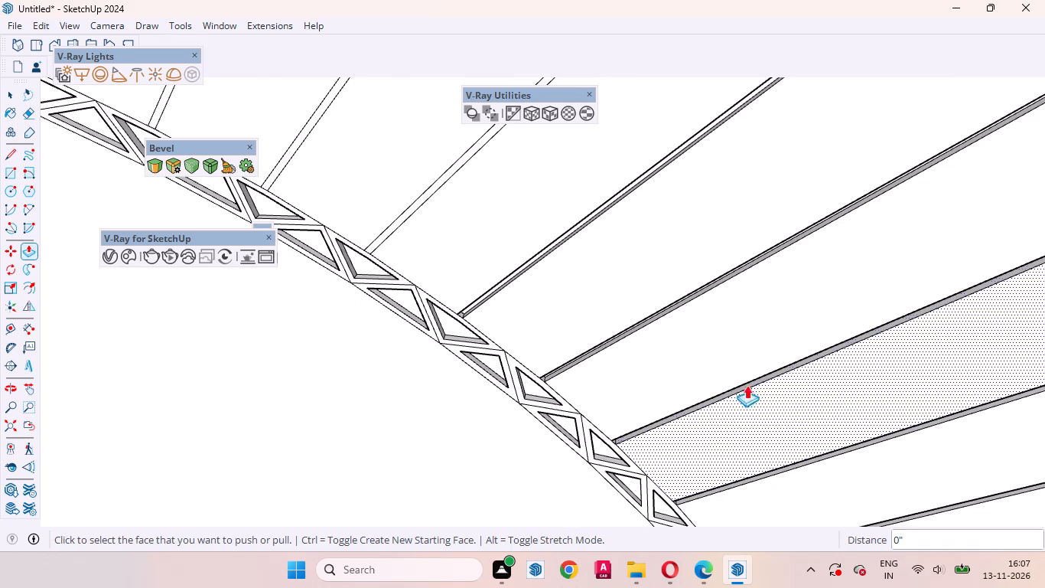
pyautogui.scroll(-3, 762, 370)
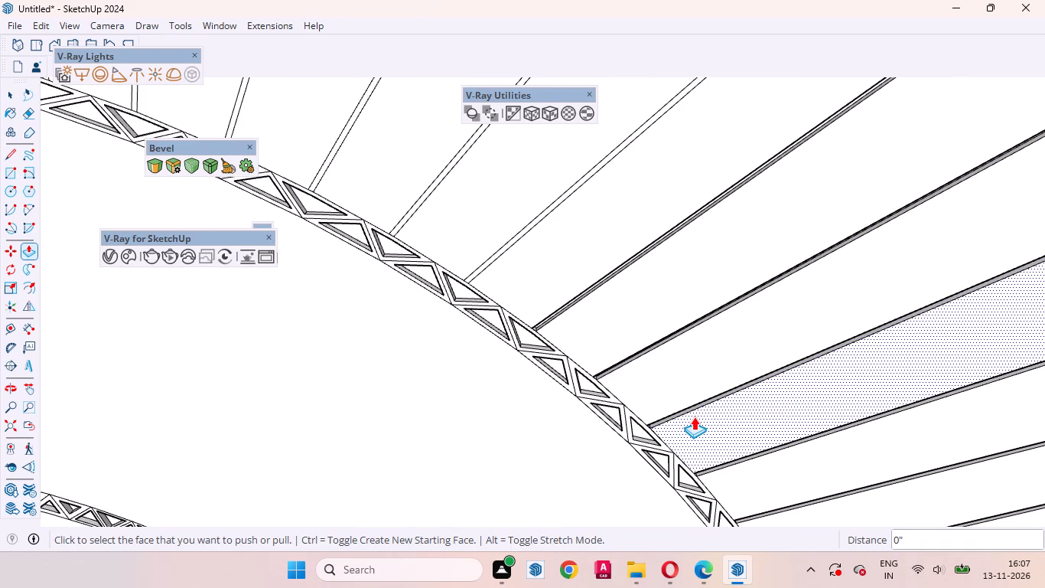
pyautogui.scroll(-3, 814, 485)
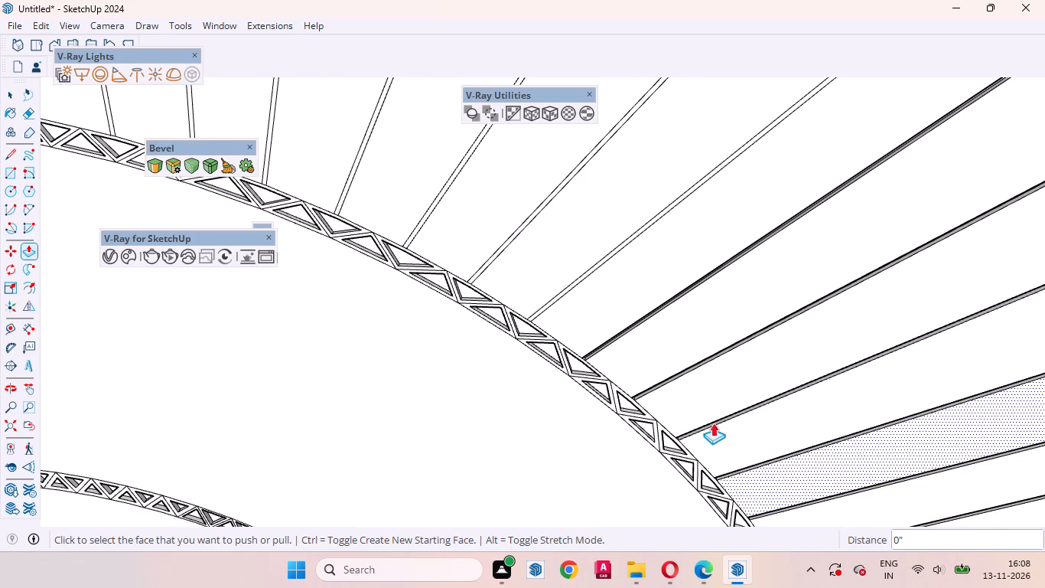
pyautogui.scroll(16, 559, 247)
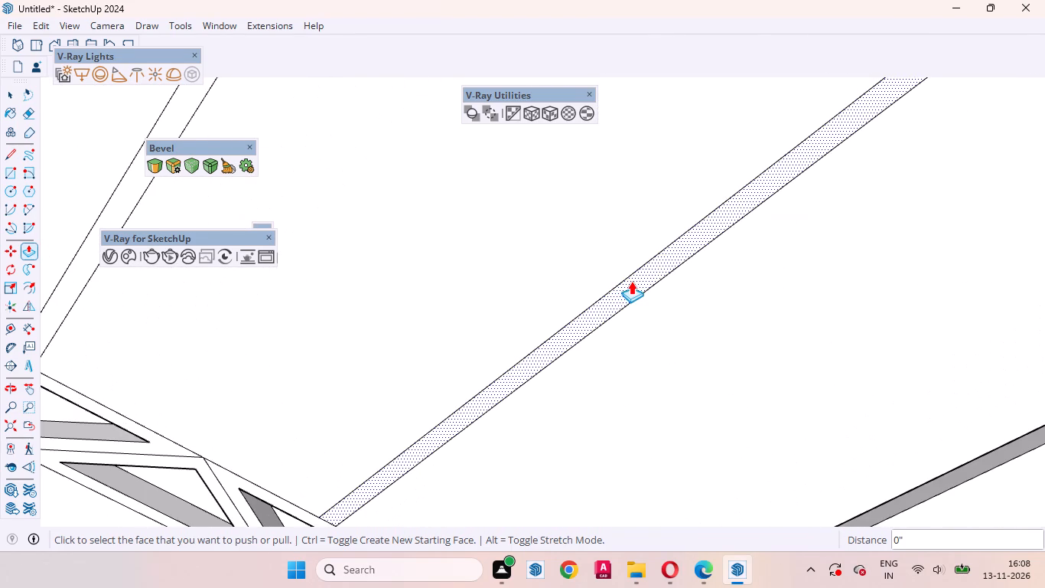
pyautogui.doubleClick(632, 281)
pyautogui.scroll(-9, 857, 358)
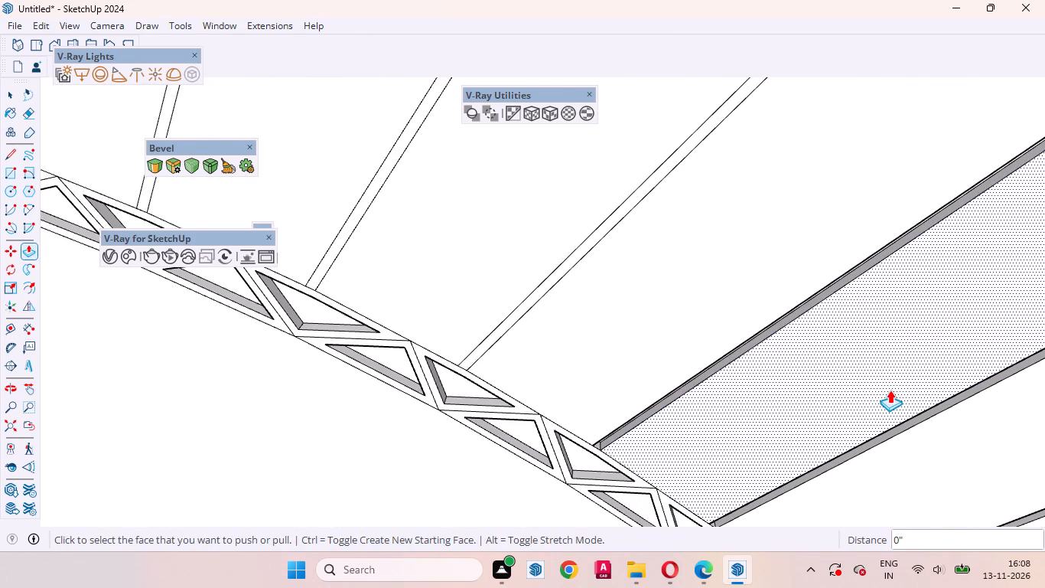
pyautogui.scroll(11, 513, 283)
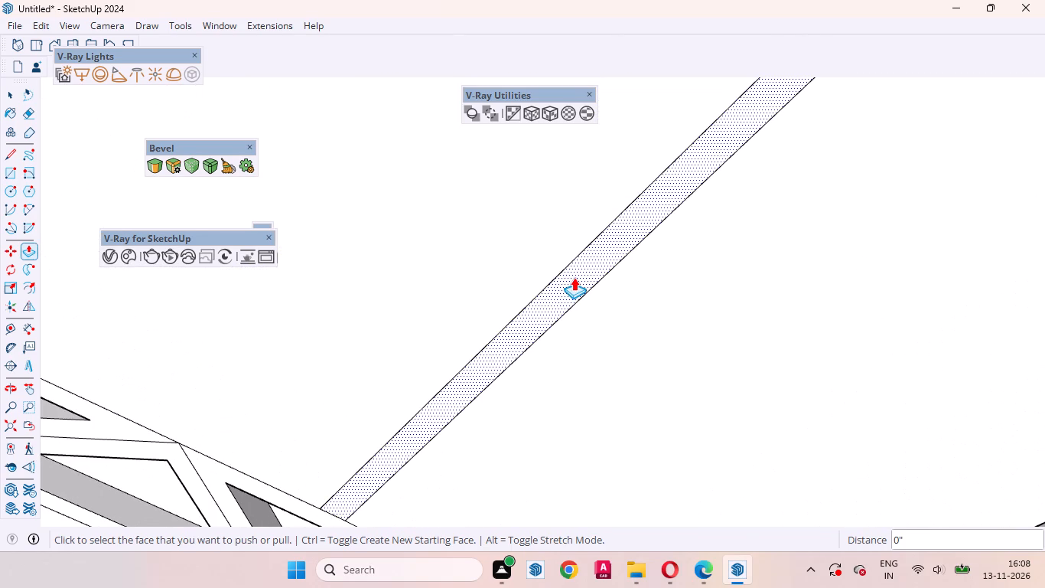
pyautogui.doubleClick(574, 276)
# Push the eighteenth radial strip above the horizontal guide, and the seventeenth strip just before it, 4 mm into the panel.
pyautogui.scroll(-12, 784, 337)
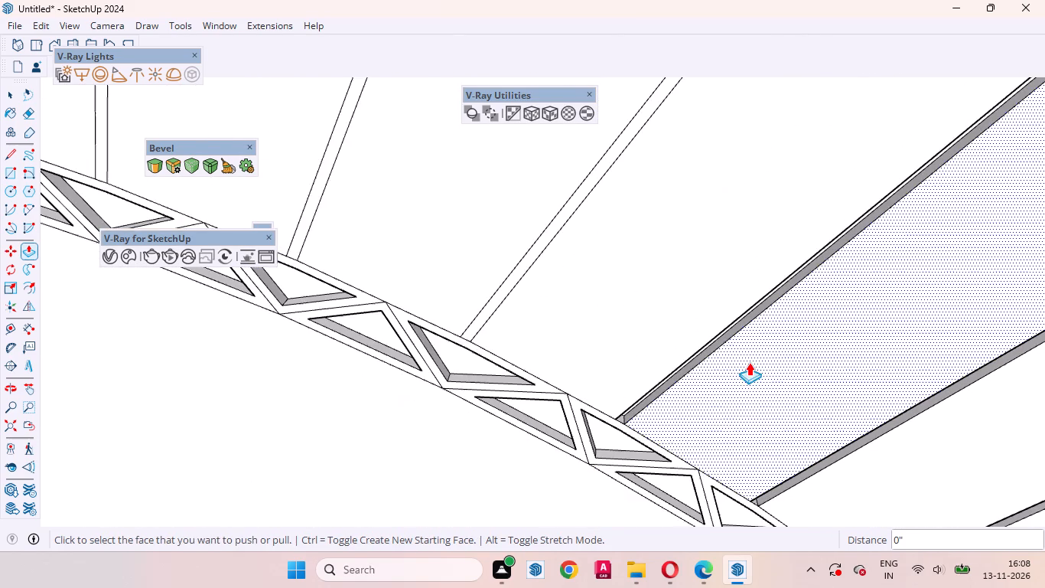
pyautogui.scroll(-4, 762, 367)
pyautogui.scroll(7, 496, 268)
pyautogui.doubleClick(458, 240)
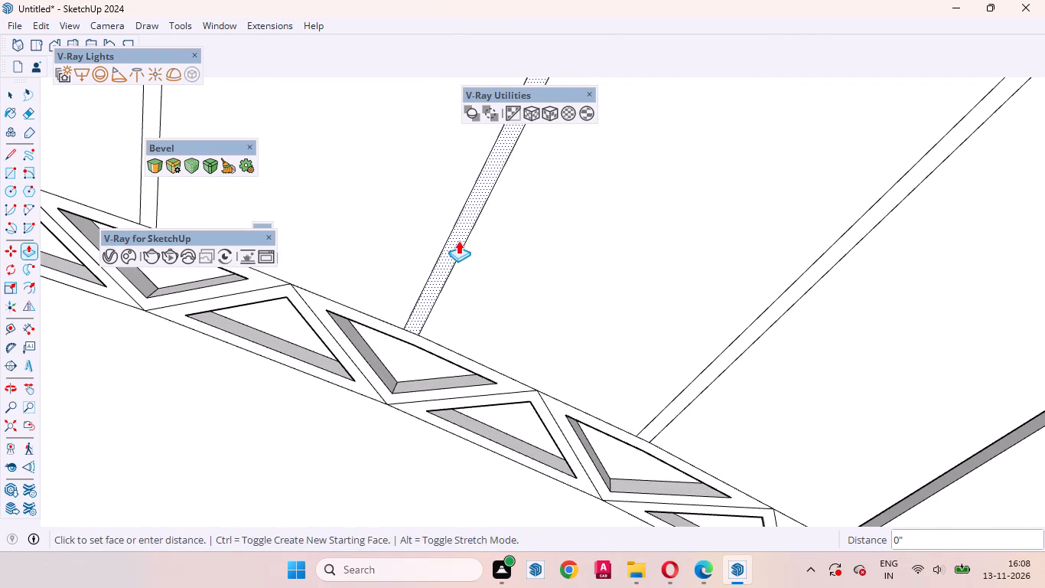
pyautogui.doubleClick(757, 328)
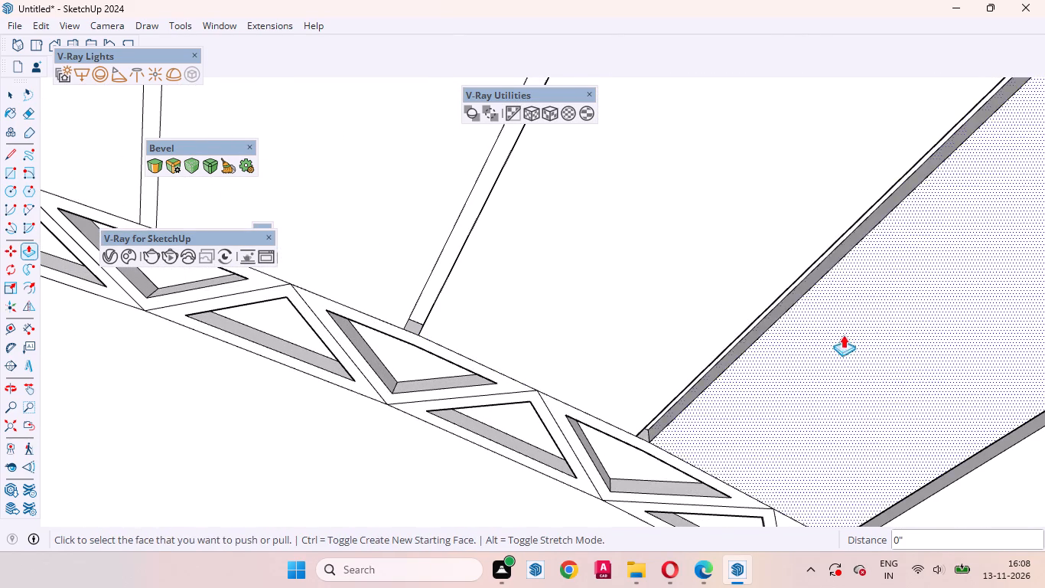
# Push the next two steep radial strips towards the top of the arch, the nineteenth and twentieth, 4 mm into the panel.
pyautogui.scroll(-7, 873, 348)
pyautogui.scroll(10, 428, 241)
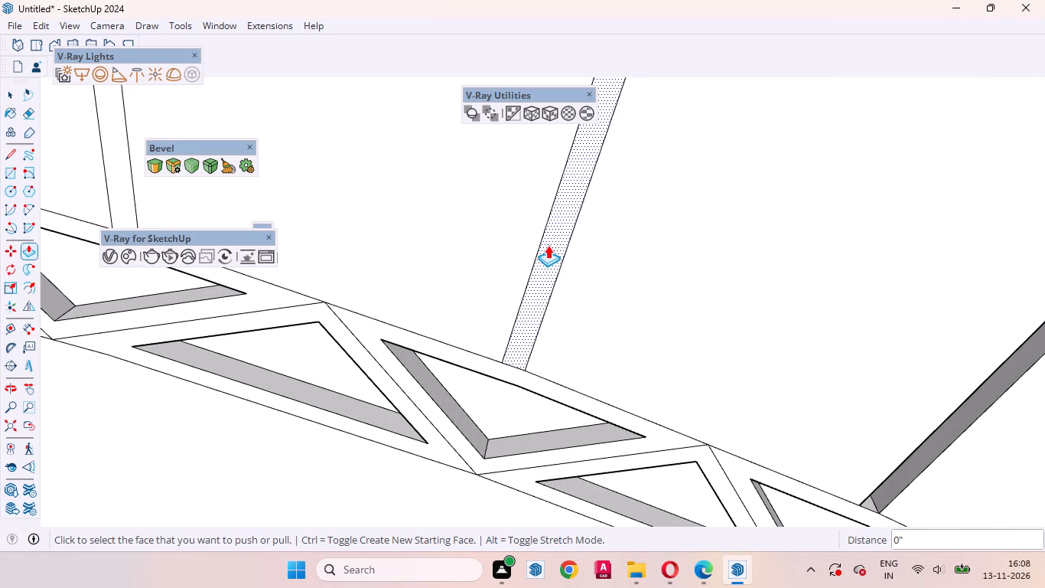
pyautogui.doubleClick(548, 245)
pyautogui.scroll(-7, 842, 327)
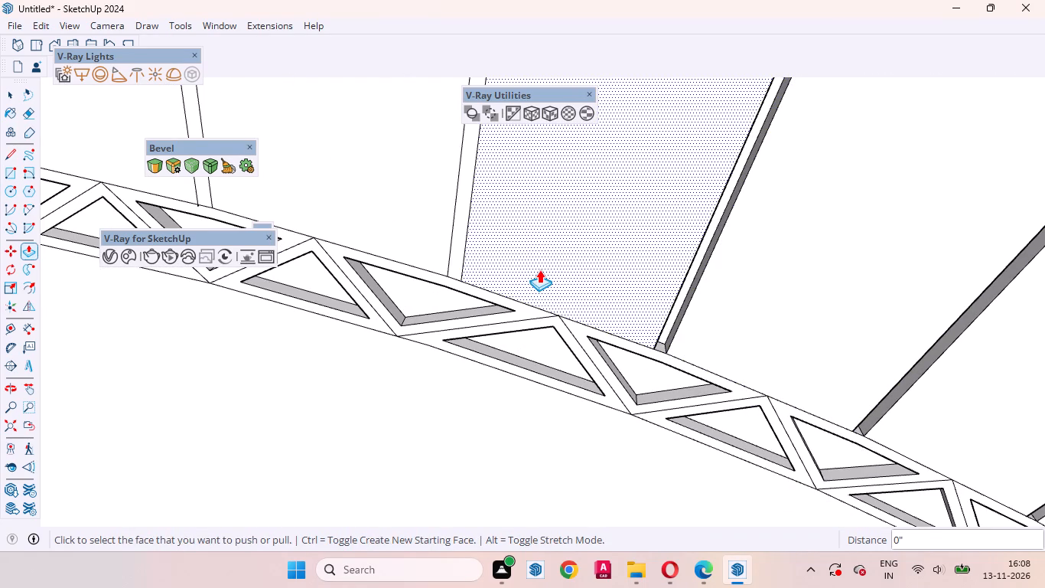
pyautogui.scroll(6, 449, 227)
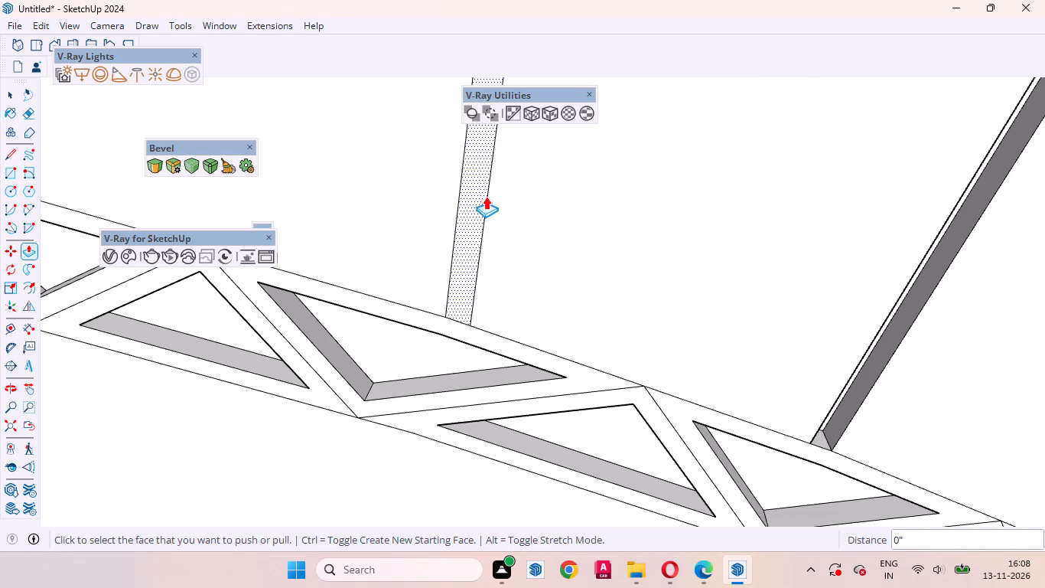
pyautogui.scroll(3, 486, 196)
pyautogui.doubleClick(475, 188)
# Push the next two near-vertical radial strips close to the top of the arch, the twenty-first and twenty-second, 4 mm into the panel.
pyautogui.scroll(-2, 773, 272)
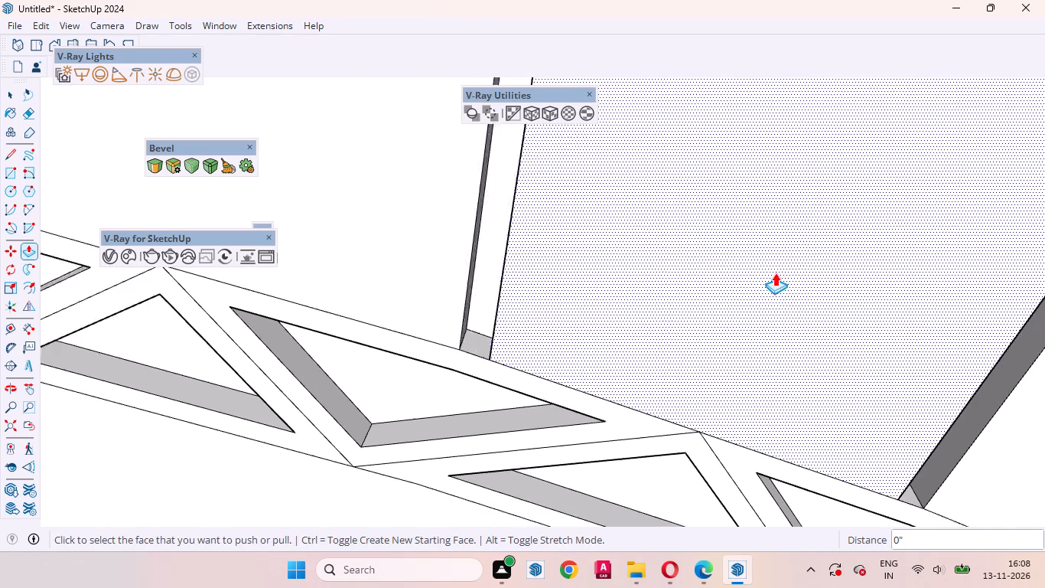
pyautogui.scroll(-12, 775, 273)
pyautogui.scroll(9, 463, 201)
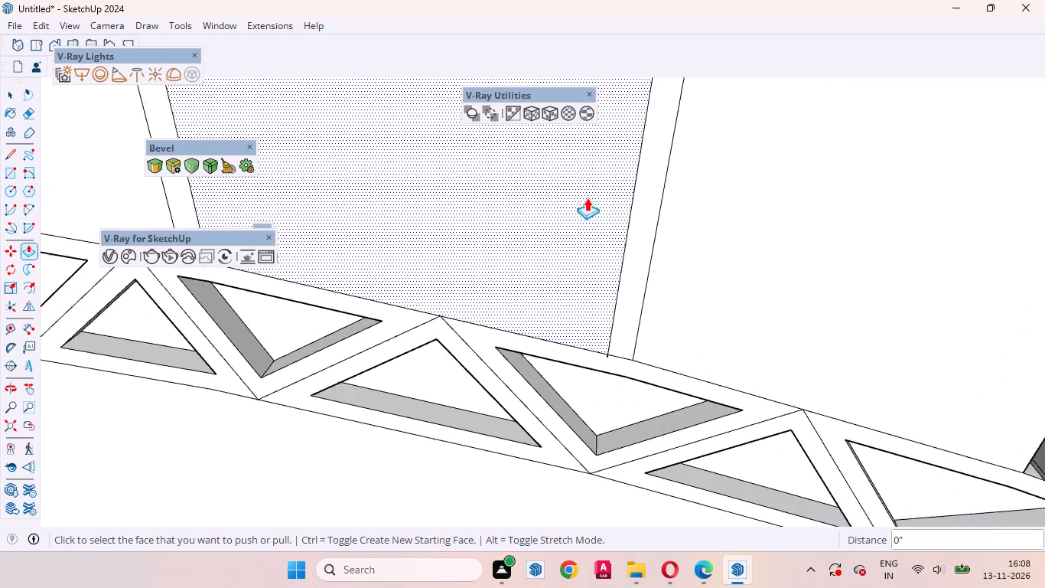
pyautogui.scroll(1, 587, 198)
pyautogui.doubleClick(653, 188)
pyautogui.scroll(-5, 763, 256)
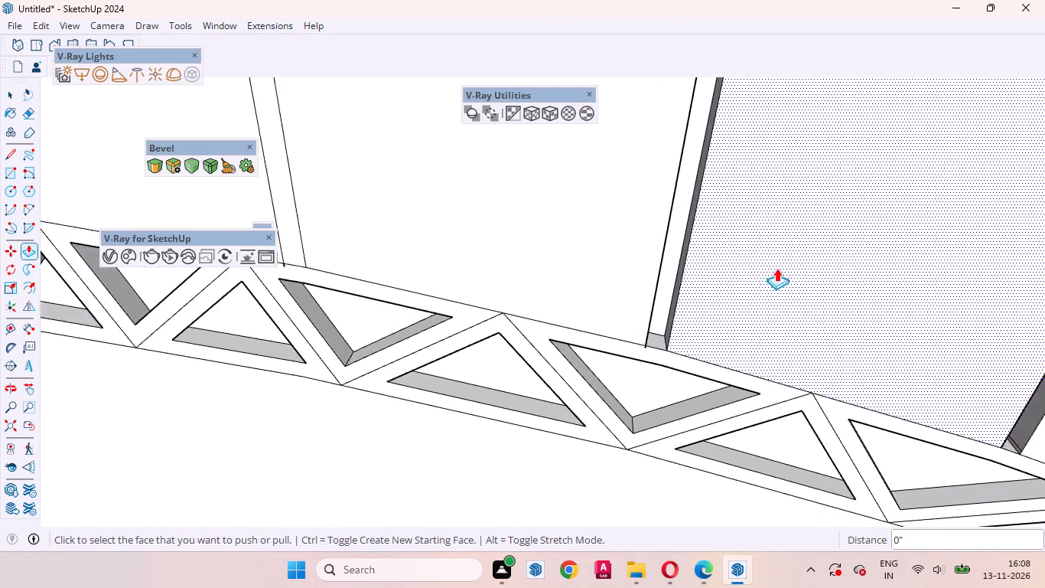
pyautogui.scroll(-2, 776, 268)
pyautogui.scroll(7, 392, 241)
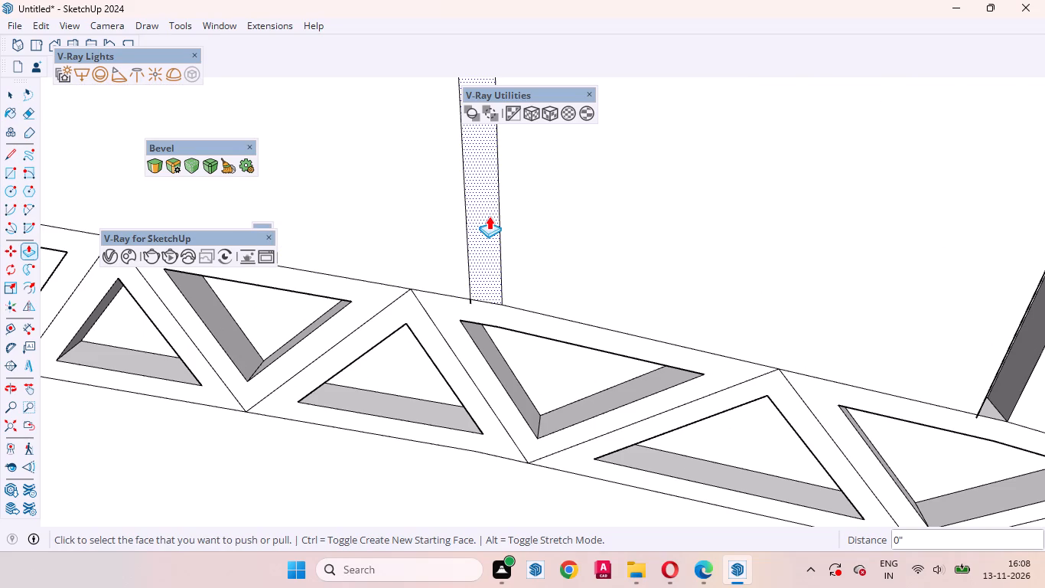
pyautogui.doubleClick(489, 216)
pyautogui.scroll(-14, 835, 299)
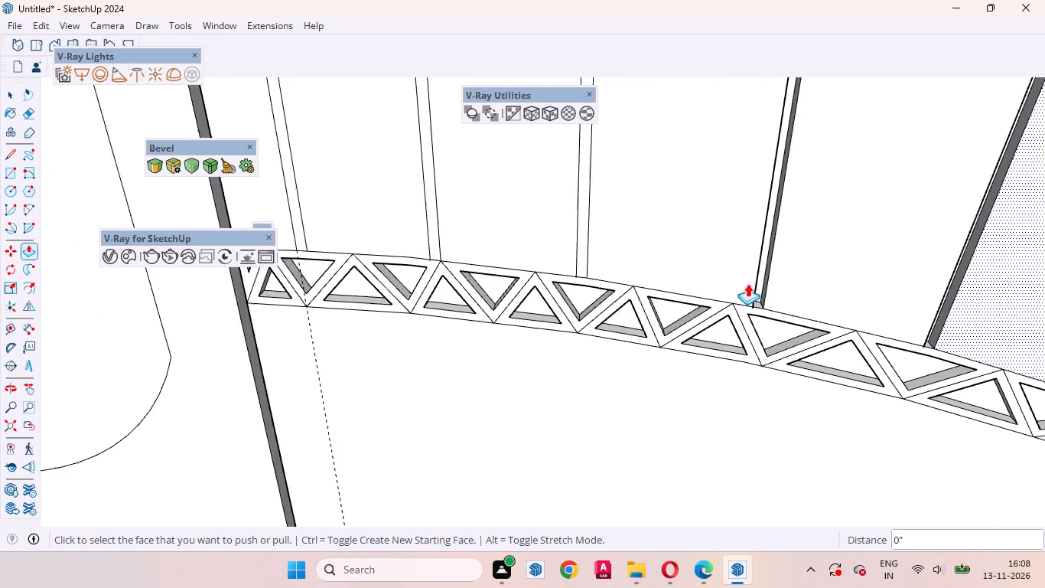
# Push the last three radial strips at the top of the arch, the twenty-third to twenty-fifth, 4 mm into the panel.
pyautogui.scroll(7, 591, 240)
pyautogui.doubleClick(628, 221)
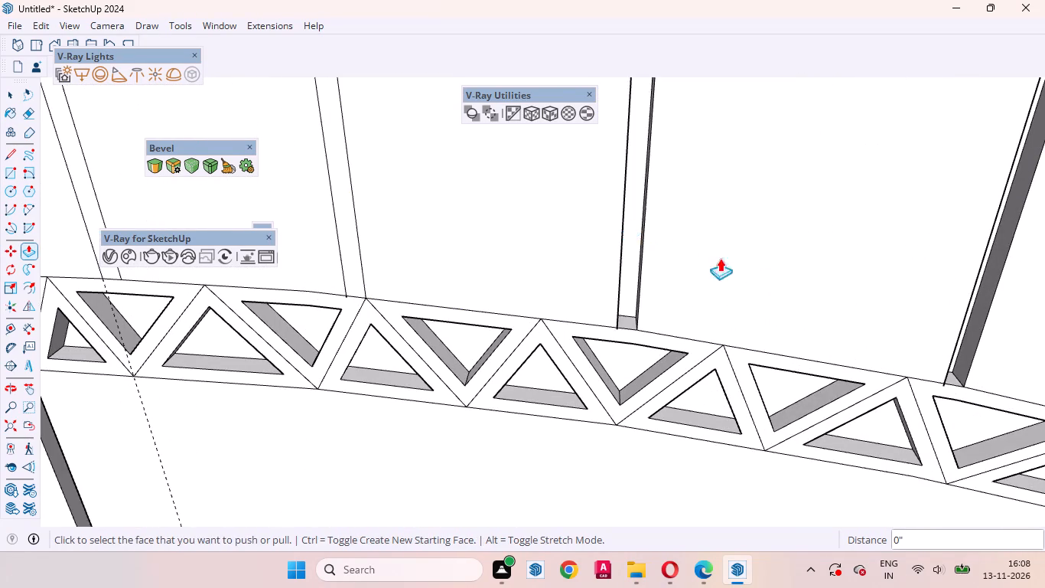
pyautogui.scroll(-7, 780, 283)
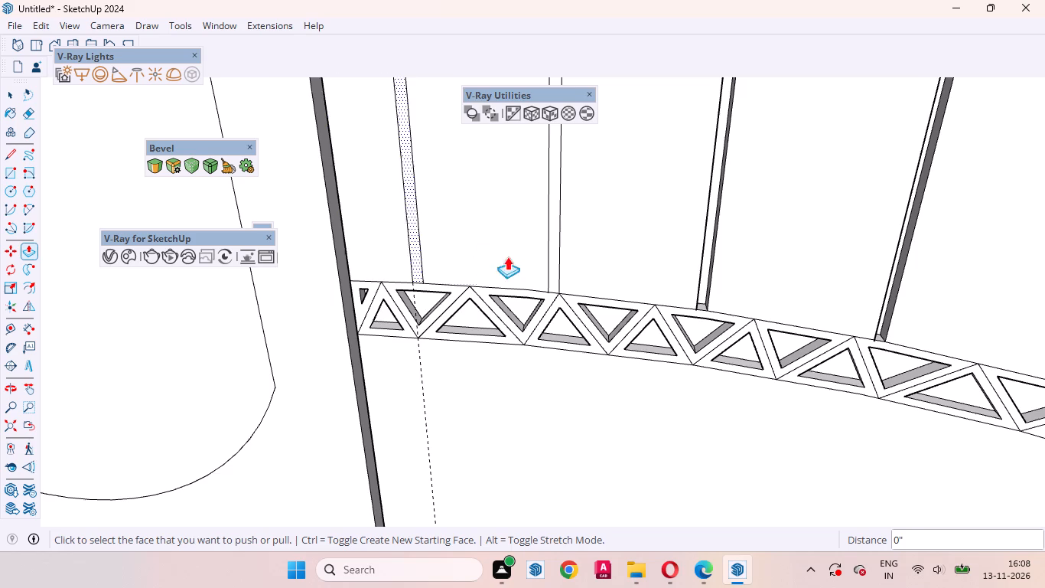
pyautogui.scroll(-2, 553, 268)
pyautogui.scroll(6, 454, 234)
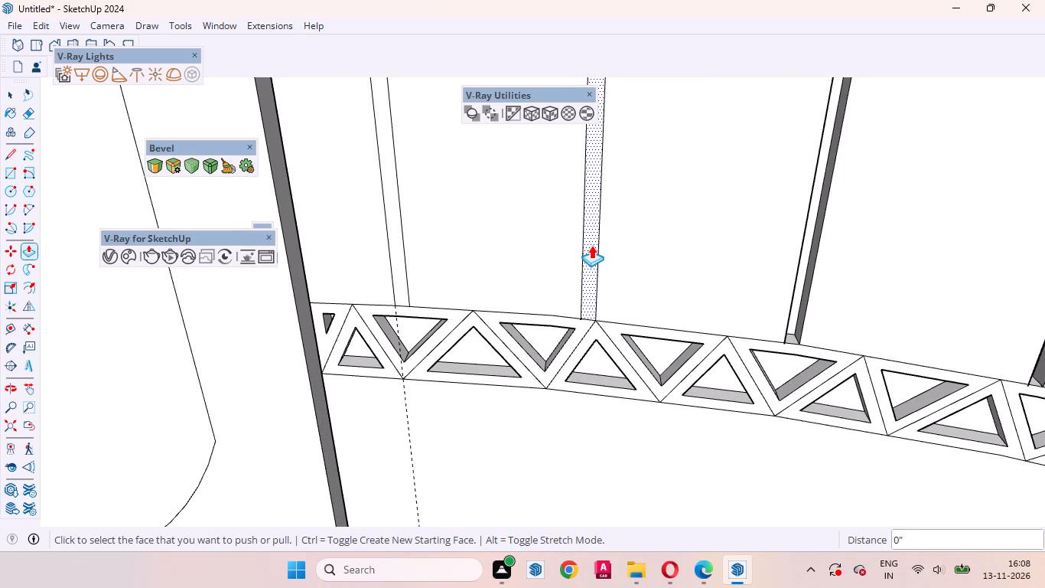
pyautogui.doubleClick(591, 245)
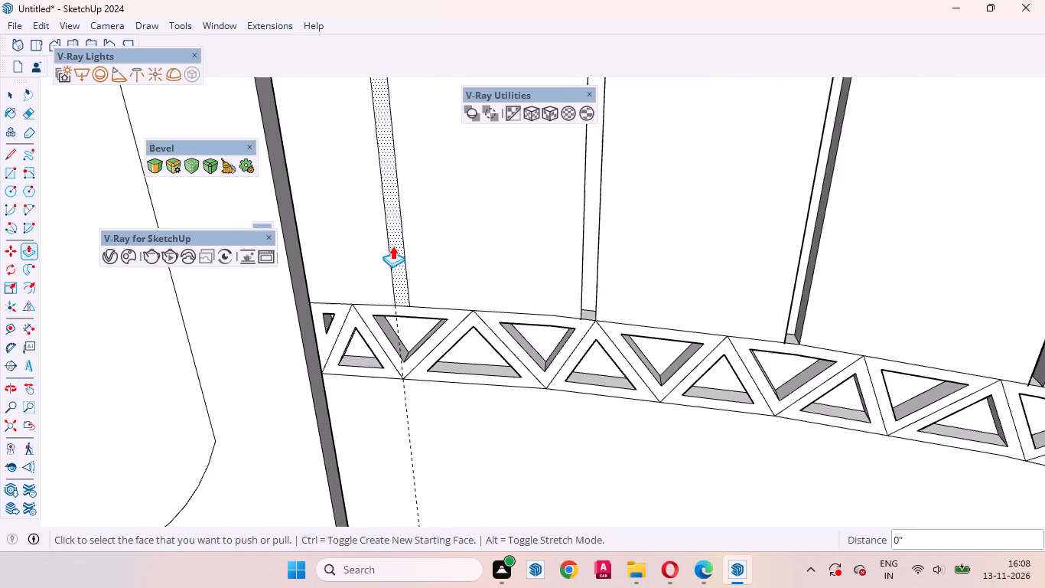
pyautogui.doubleClick(392, 246)
pyautogui.scroll(-6, 362, 311)
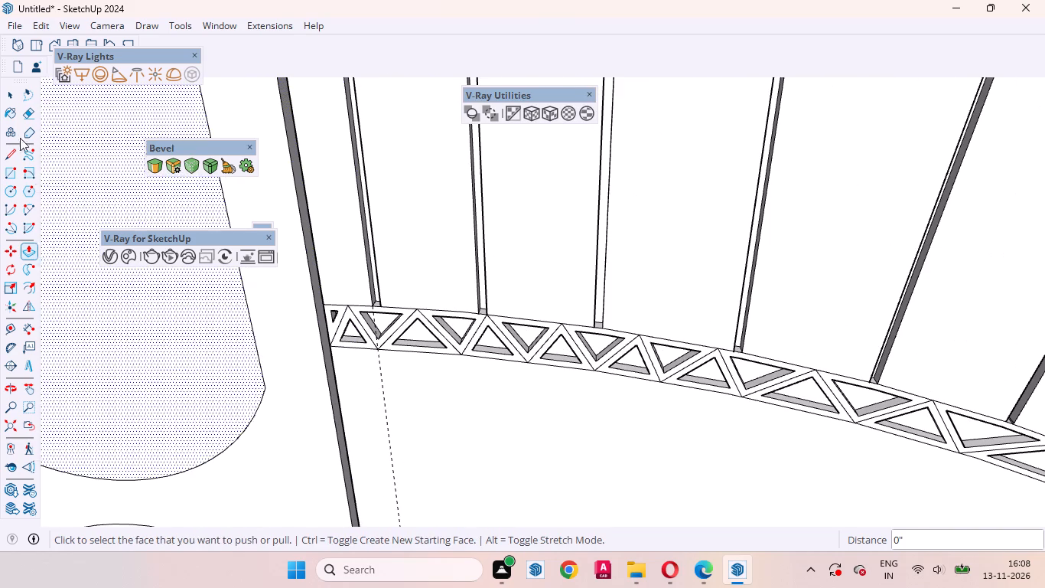
pyautogui.click(11, 96)
# Examine the radial grooves and both arched truss borders across the panel, selecting the ring face and the inner semicircular face.
pyautogui.scroll(-10, 323, 286)
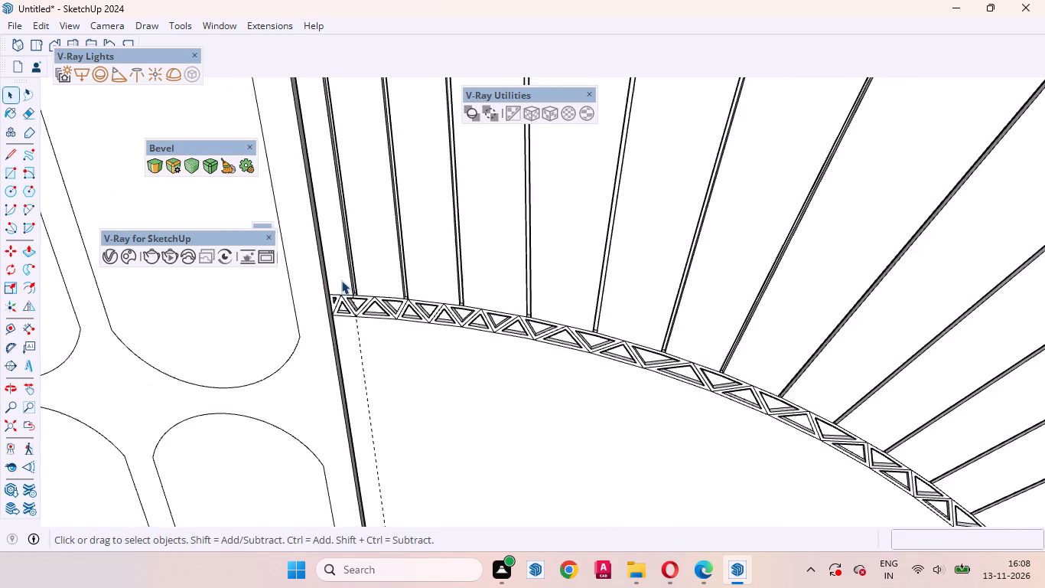
pyautogui.scroll(-20, 341, 280)
pyautogui.scroll(-7, 341, 280)
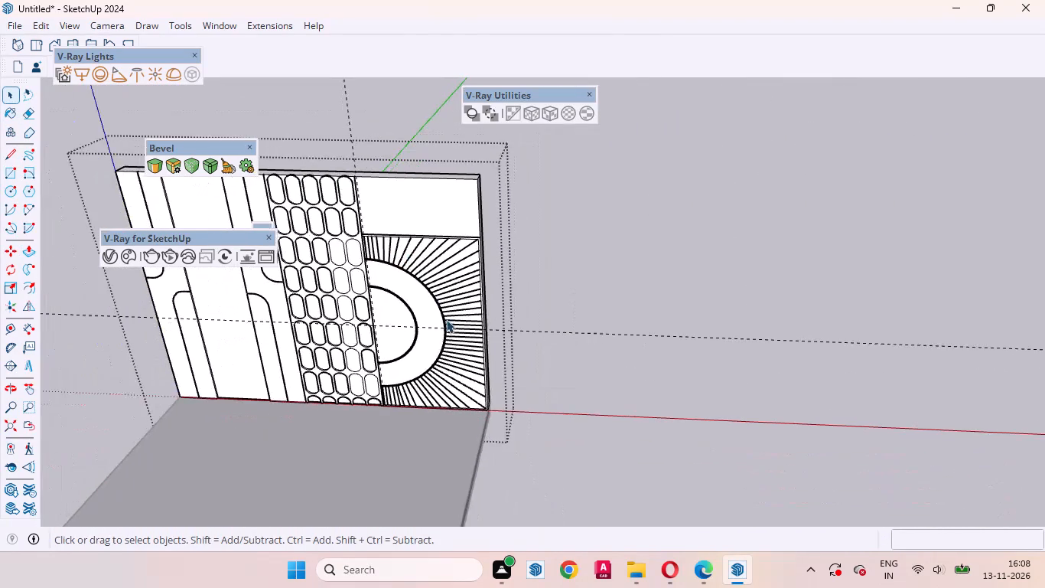
pyautogui.moveTo(448, 343); pyautogui.dragTo(490, 200, button='middle')
pyautogui.scroll(4, 418, 289)
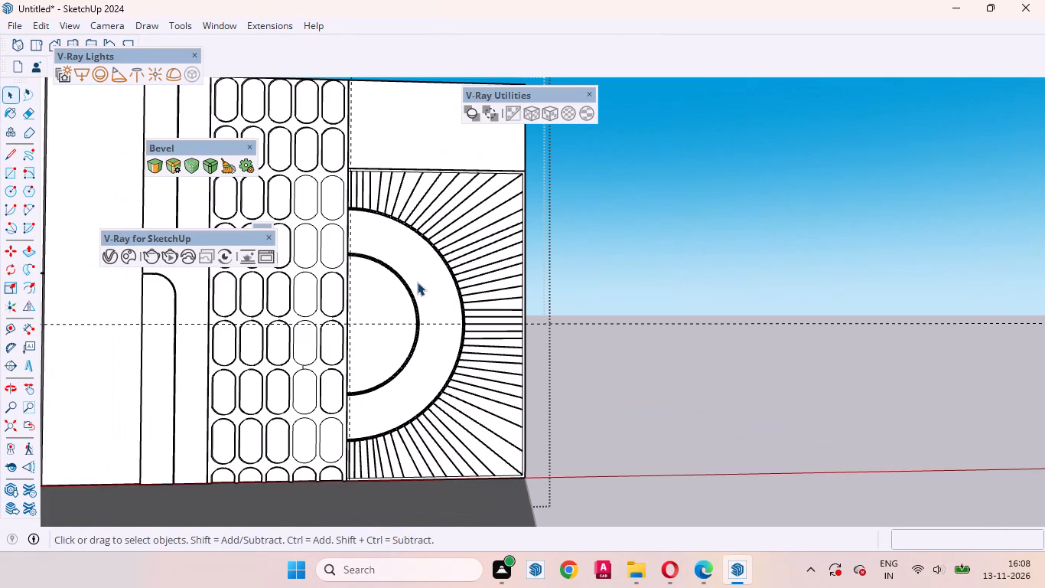
pyautogui.scroll(3, 363, 253)
pyautogui.click(410, 257)
pyautogui.click(387, 312)
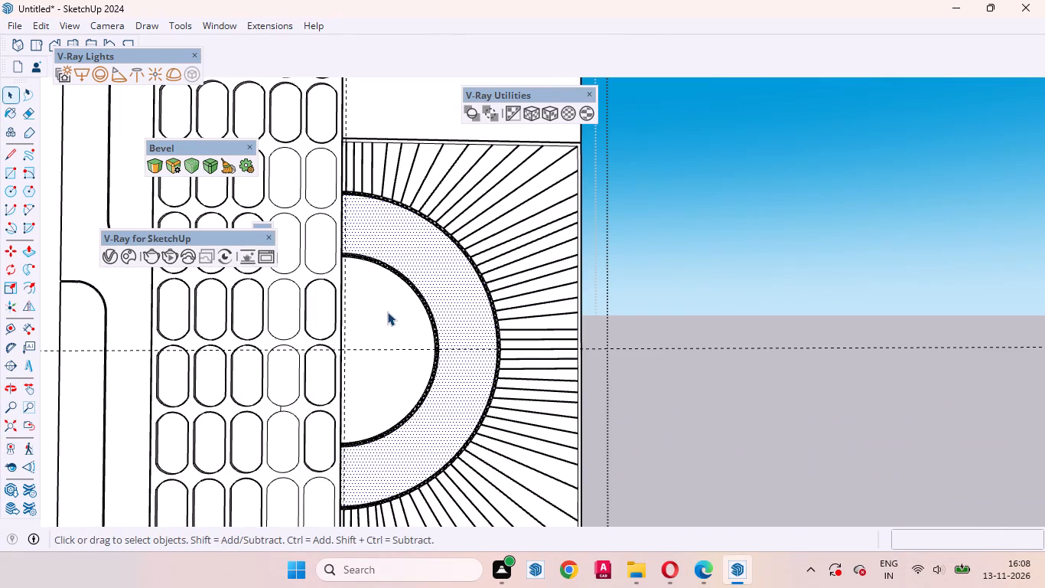
pyautogui.scroll(11, 361, 299)
pyautogui.moveTo(402, 252); pyautogui.dragTo(376, 281, button='middle')
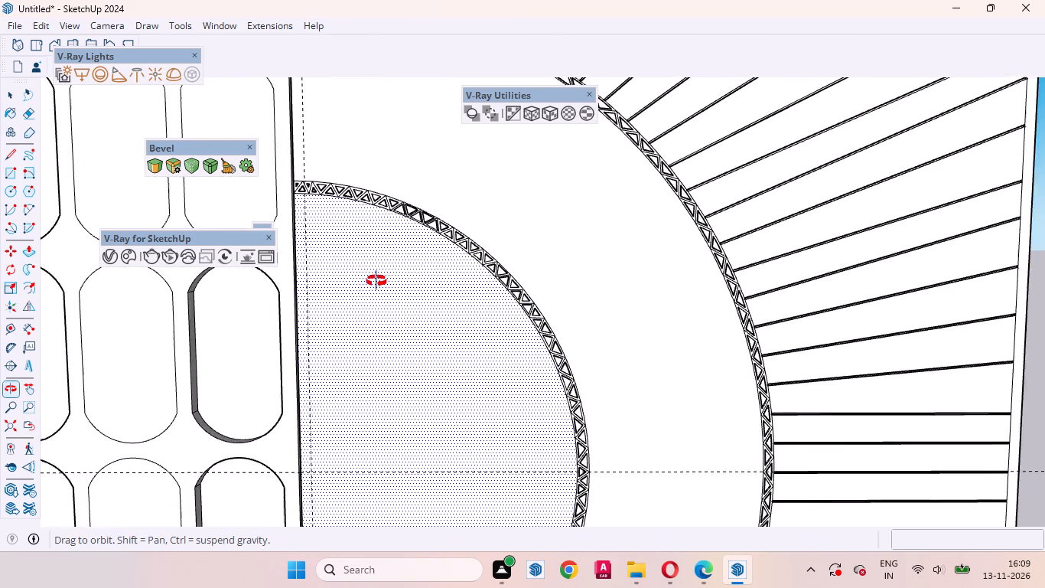
pyautogui.moveTo(376, 281); pyautogui.dragTo(443, 316, button='middle')
pyautogui.scroll(-3, 383, 285)
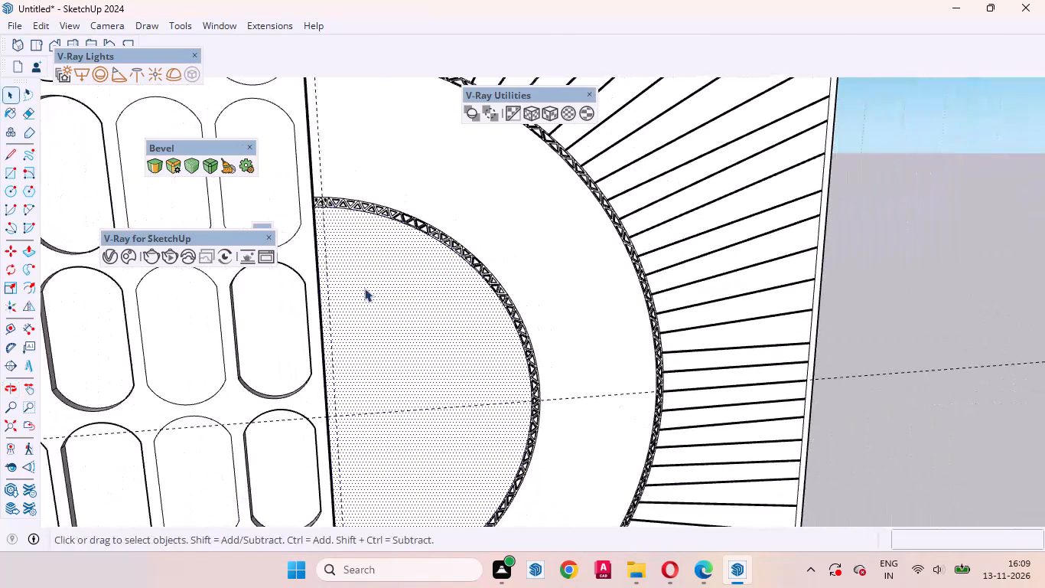
pyautogui.scroll(-3, 364, 288)
pyautogui.moveTo(415, 309); pyautogui.dragTo(392, 325, button='middle')
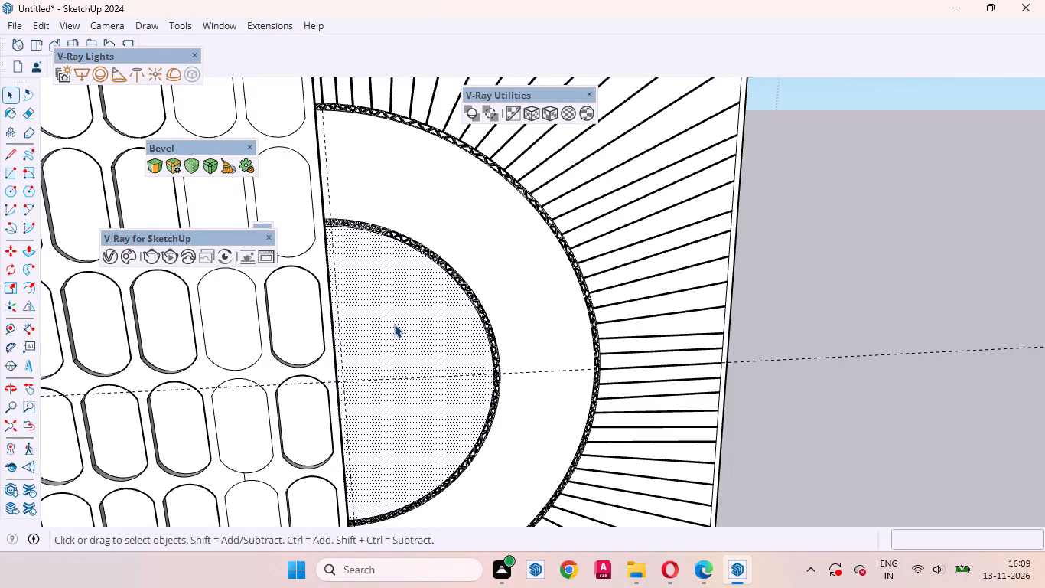
pyautogui.scroll(-12, 509, 296)
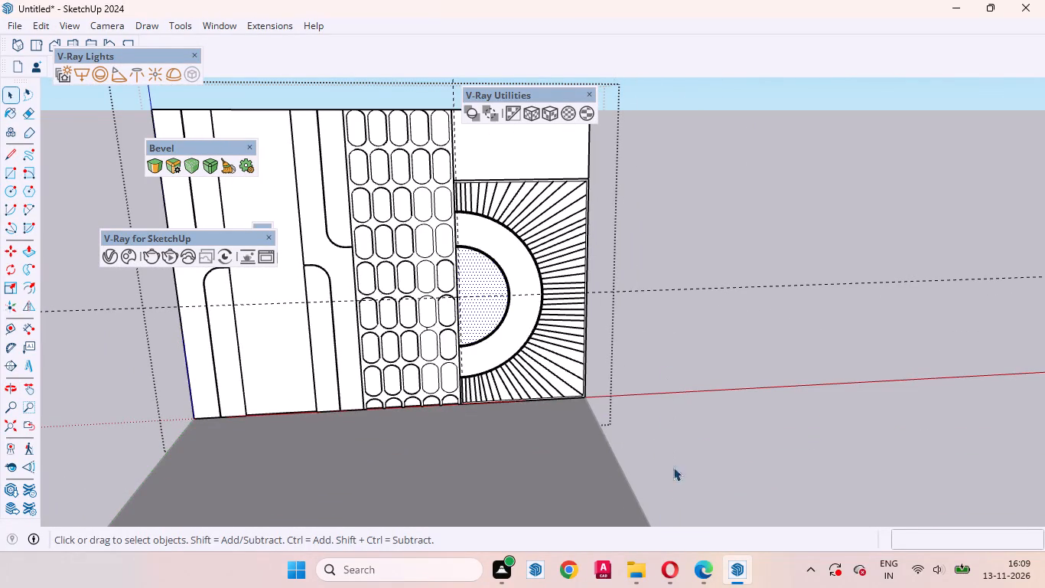
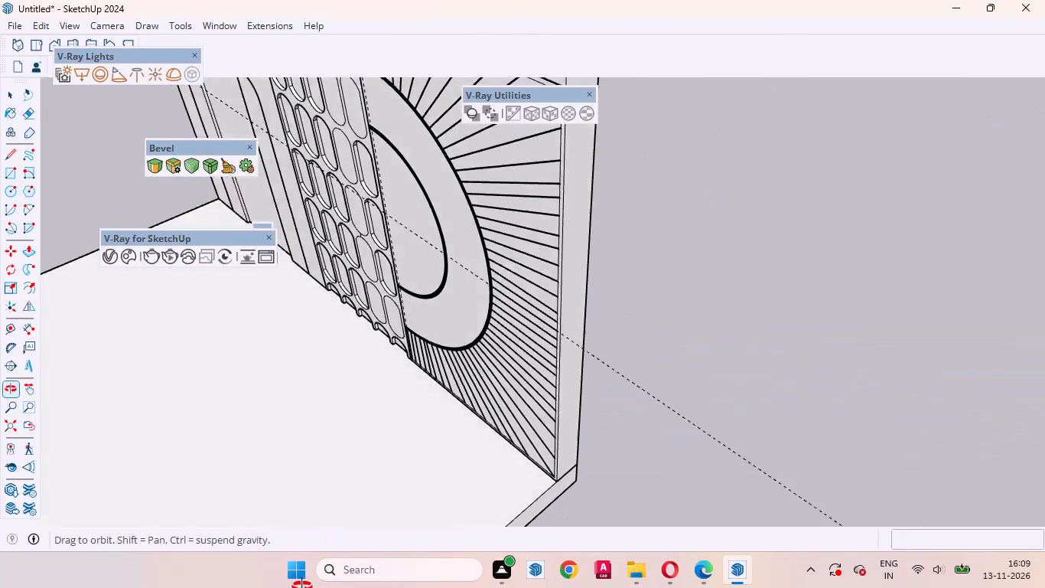
# Open the wall panel group for editing at the short groove end on its outer side face and select its connected geometry.
pyautogui.scroll(-4, 384, 441)
pyautogui.scroll(8, 451, 223)
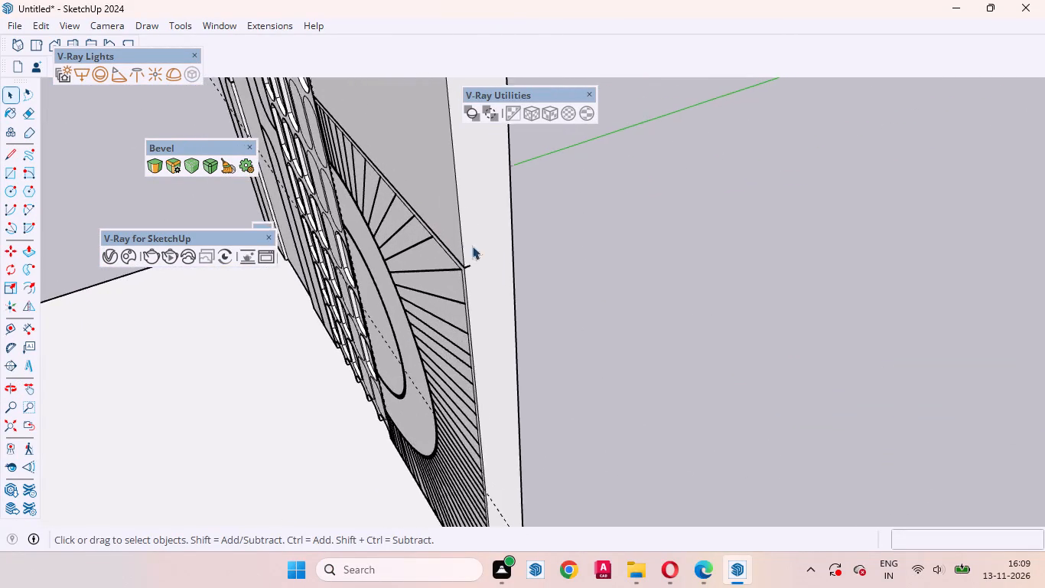
pyautogui.scroll(18, 472, 246)
pyautogui.moveTo(434, 250); pyautogui.dragTo(422, 200, button='middle')
pyautogui.scroll(1, 422, 202)
pyautogui.click(433, 249)
pyautogui.scroll(-8, 422, 214)
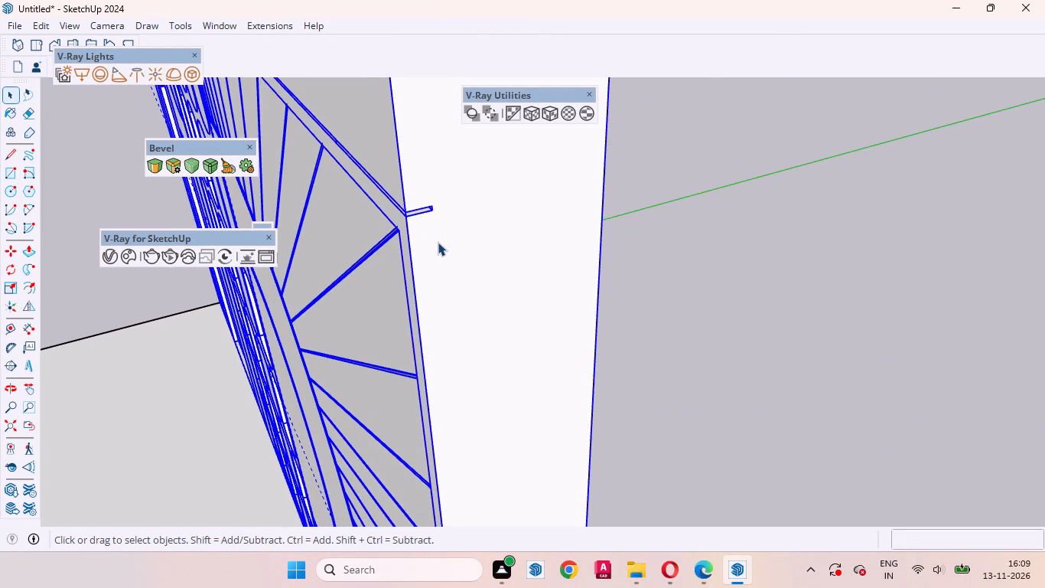
pyautogui.tripleClick(438, 242)
pyautogui.click(434, 243)
pyautogui.scroll(-12, 389, 168)
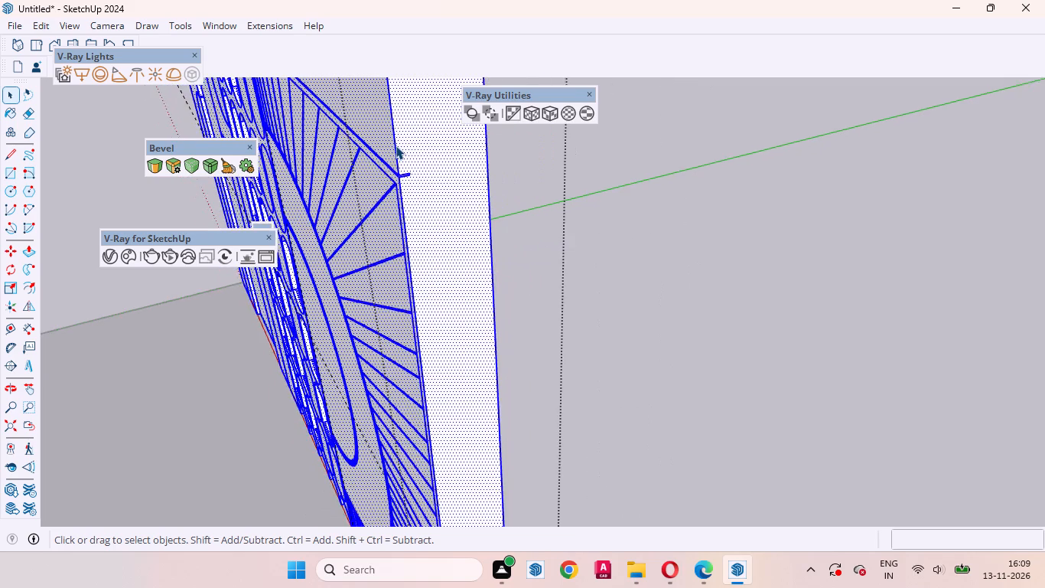
# Examine the panel's outer side face down to its bottom corner at the base.
pyautogui.scroll(-12, 396, 145)
pyautogui.moveTo(449, 416); pyautogui.dragTo(415, 393, button='middle')
pyautogui.scroll(17, 391, 511)
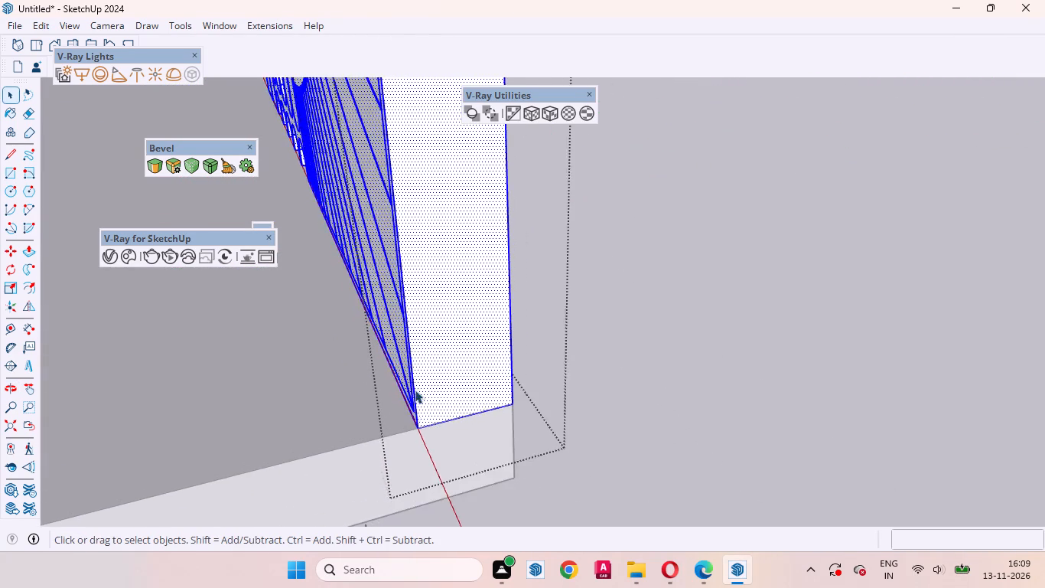
pyautogui.scroll(14, 415, 390)
pyautogui.moveTo(406, 490); pyautogui.dragTo(403, 377, button='middle')
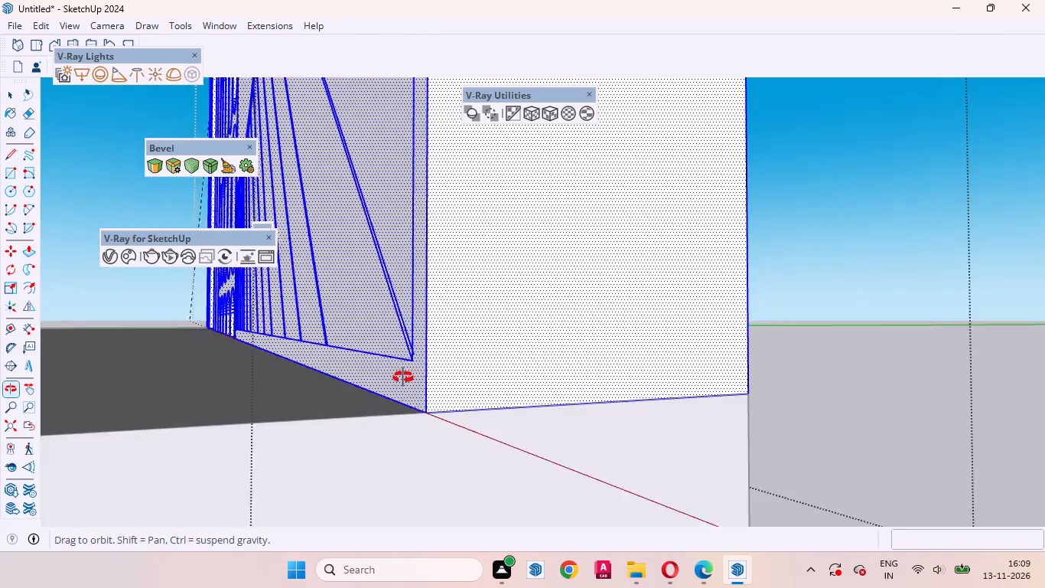
pyautogui.moveTo(403, 377); pyautogui.dragTo(395, 472, button='middle')
pyautogui.scroll(-19, 389, 435)
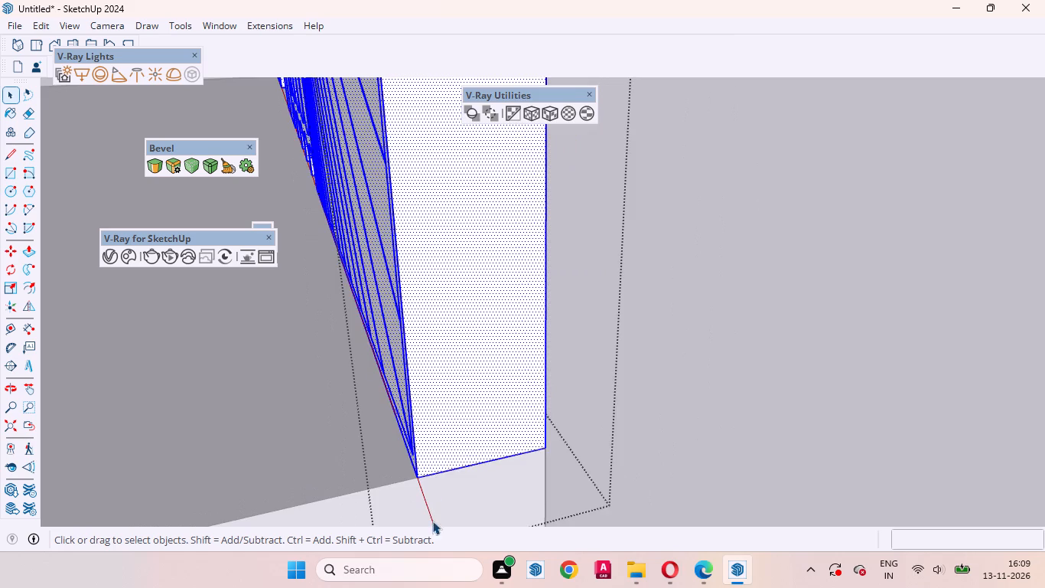
pyautogui.scroll(-20, 432, 521)
pyautogui.scroll(-4, 381, 271)
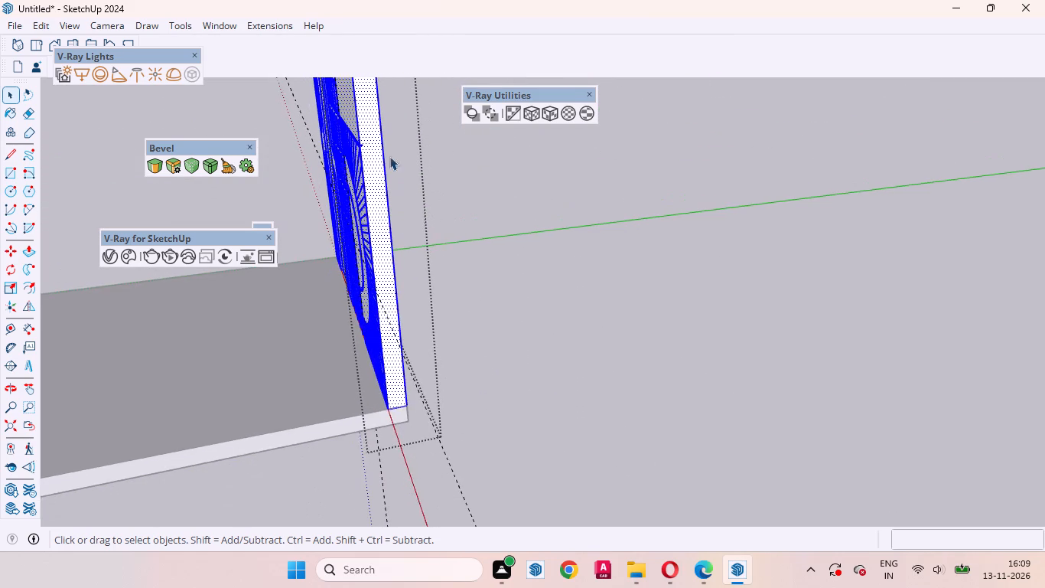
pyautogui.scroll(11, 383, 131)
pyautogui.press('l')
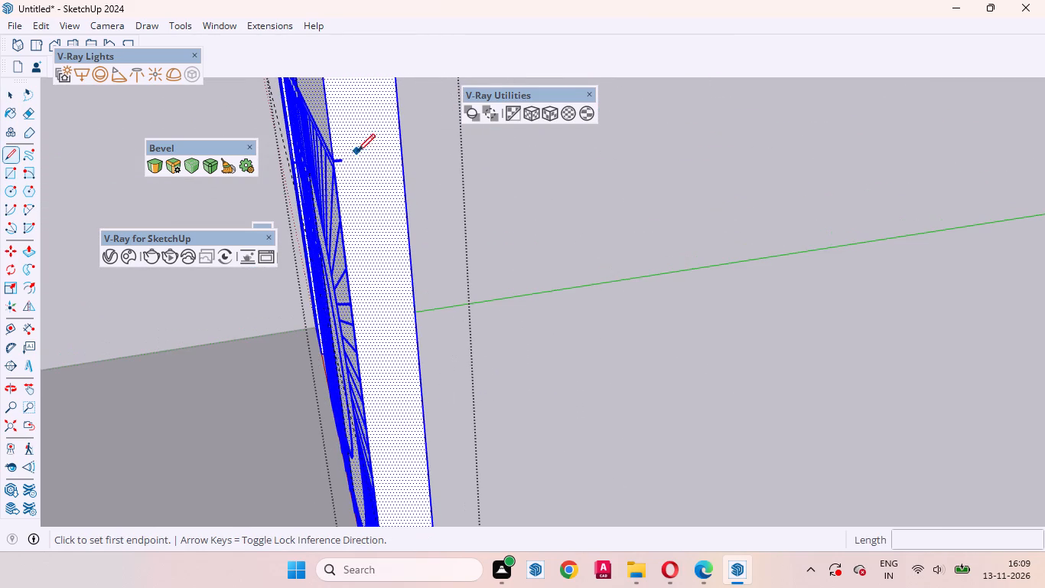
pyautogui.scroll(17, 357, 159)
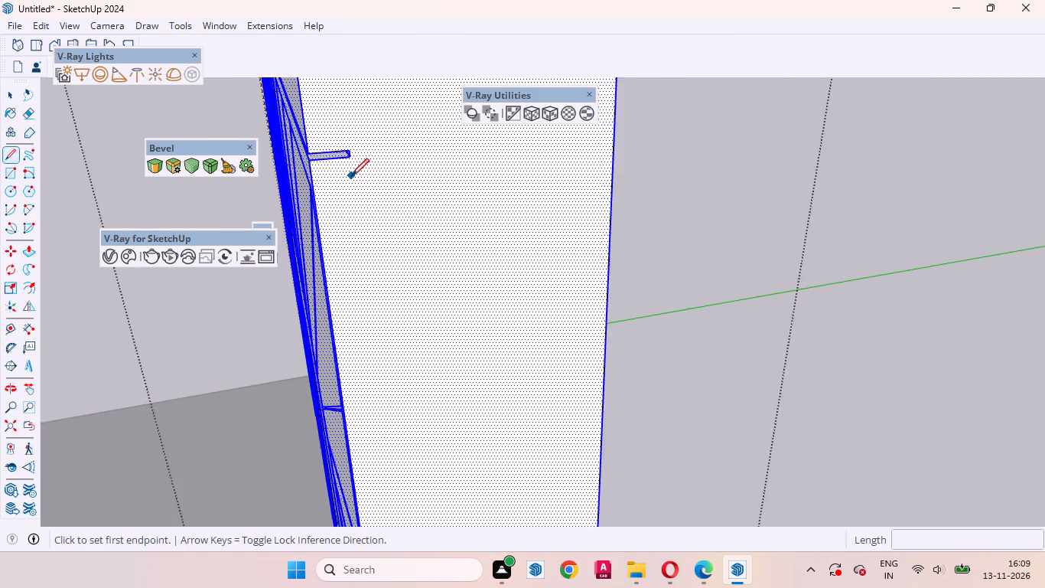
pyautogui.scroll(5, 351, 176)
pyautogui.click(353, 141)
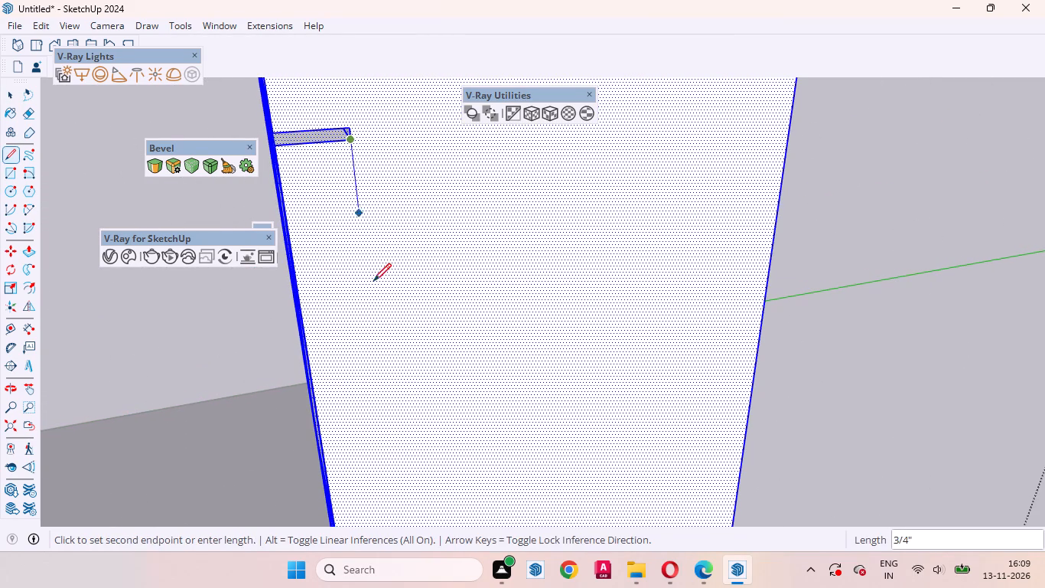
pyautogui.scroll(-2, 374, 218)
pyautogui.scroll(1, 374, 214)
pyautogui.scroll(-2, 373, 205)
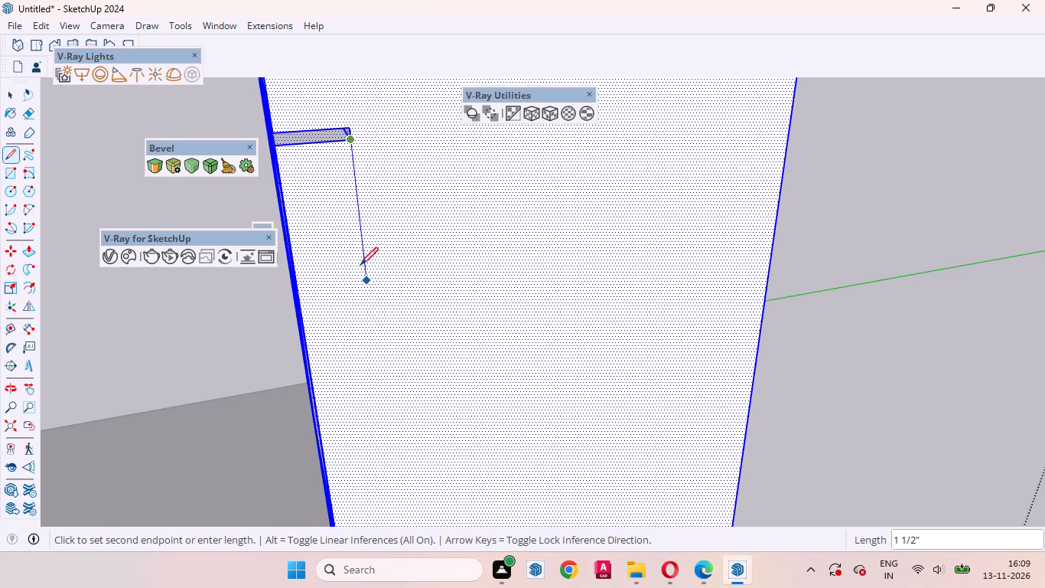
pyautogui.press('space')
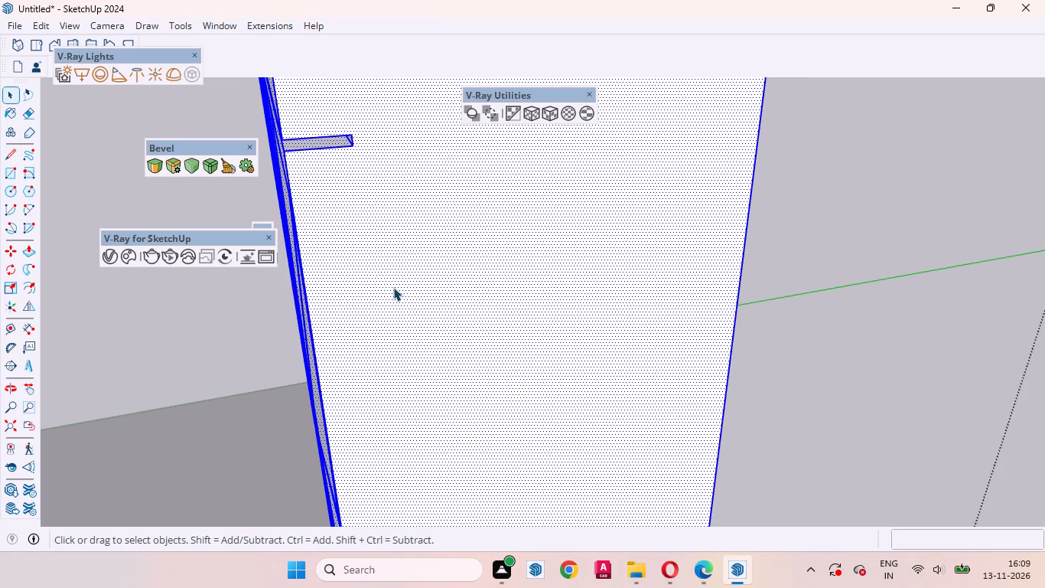
# Draw a 7' vertical line on the panel's outer side face from the groove end's lower corner to the bottom edge.
pyautogui.press('l')
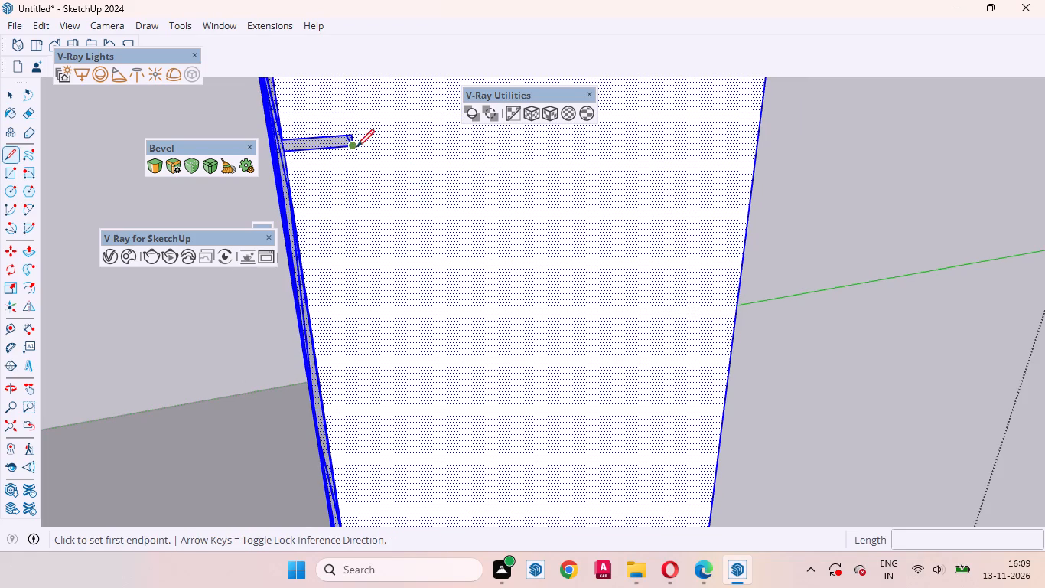
pyautogui.click(355, 146)
pyautogui.scroll(-20, 351, 231)
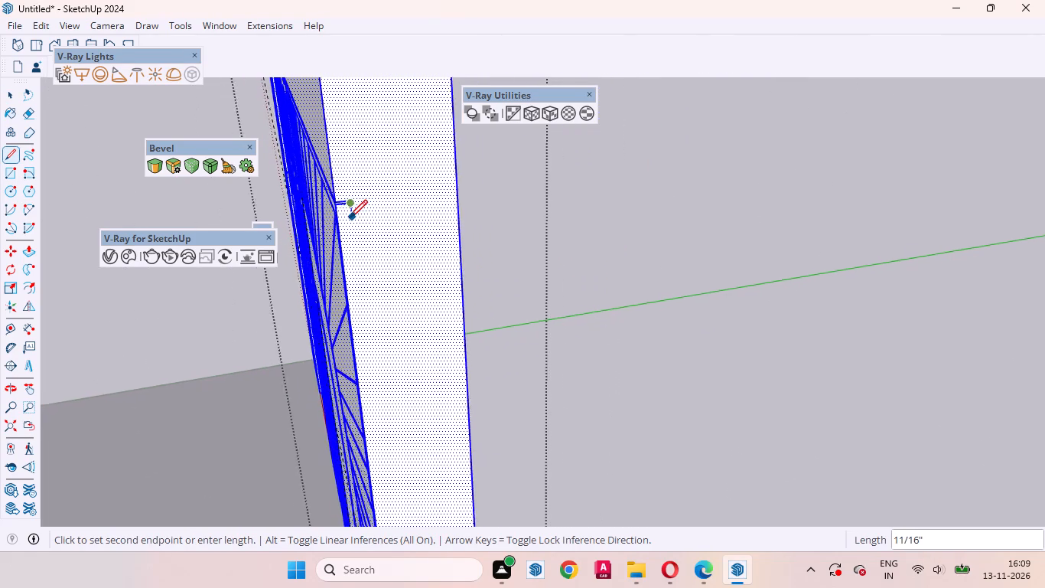
pyautogui.scroll(-20, 350, 217)
pyautogui.scroll(-2, 350, 217)
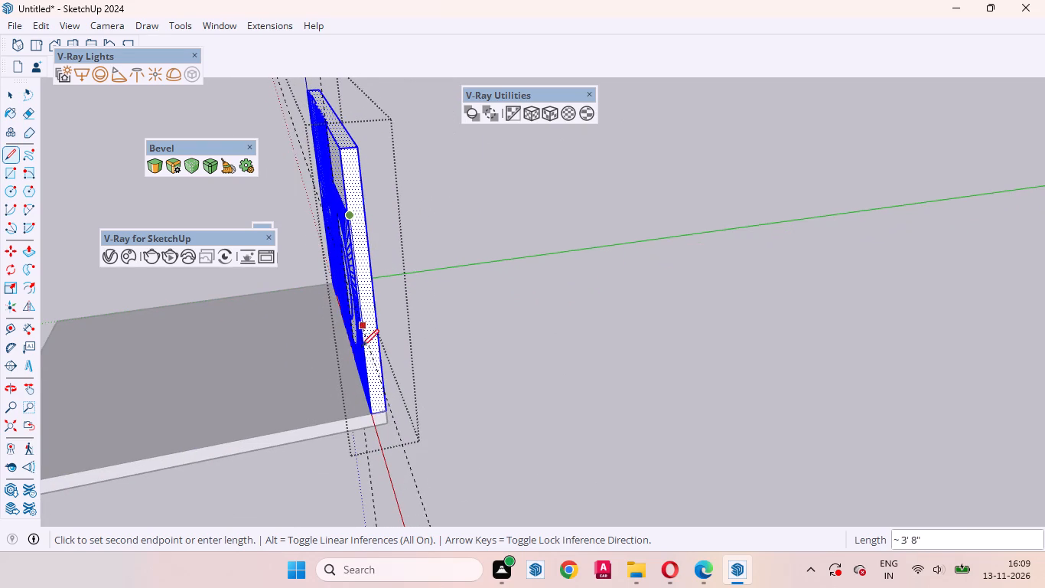
pyautogui.scroll(20, 366, 407)
pyautogui.scroll(5, 366, 407)
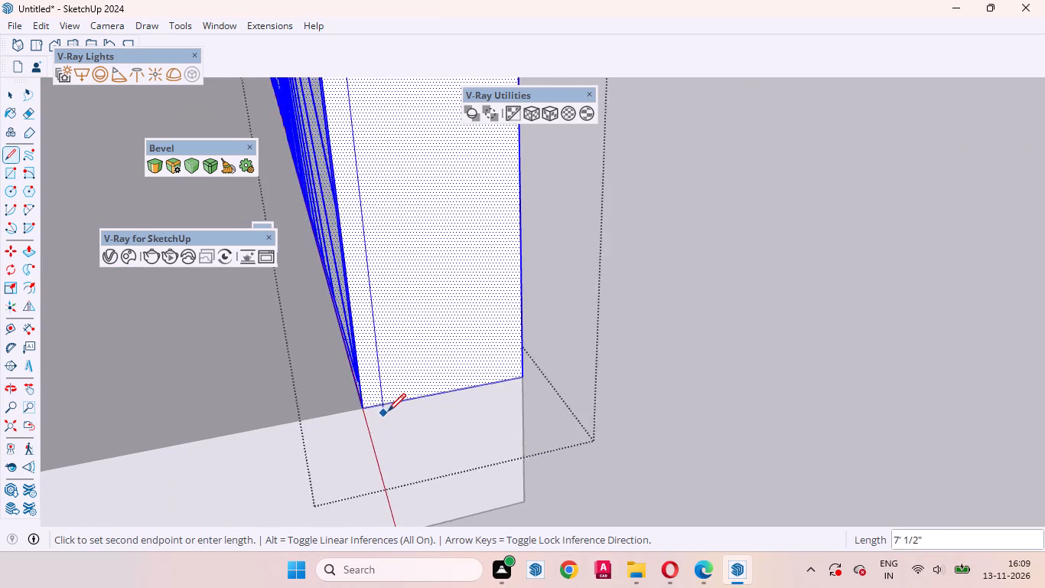
pyautogui.scroll(6, 388, 411)
pyautogui.click(379, 401)
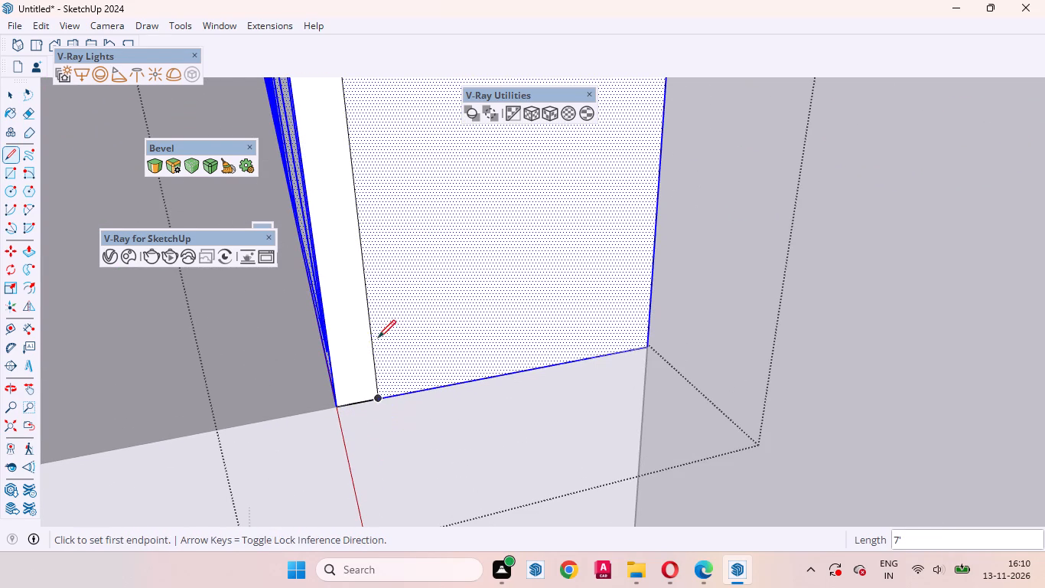
# Select the narrow strip face beside the new side line, examine it from several angles, and leave the panel group.
pyautogui.press('space')
pyautogui.click(350, 328)
pyautogui.scroll(-15, 376, 413)
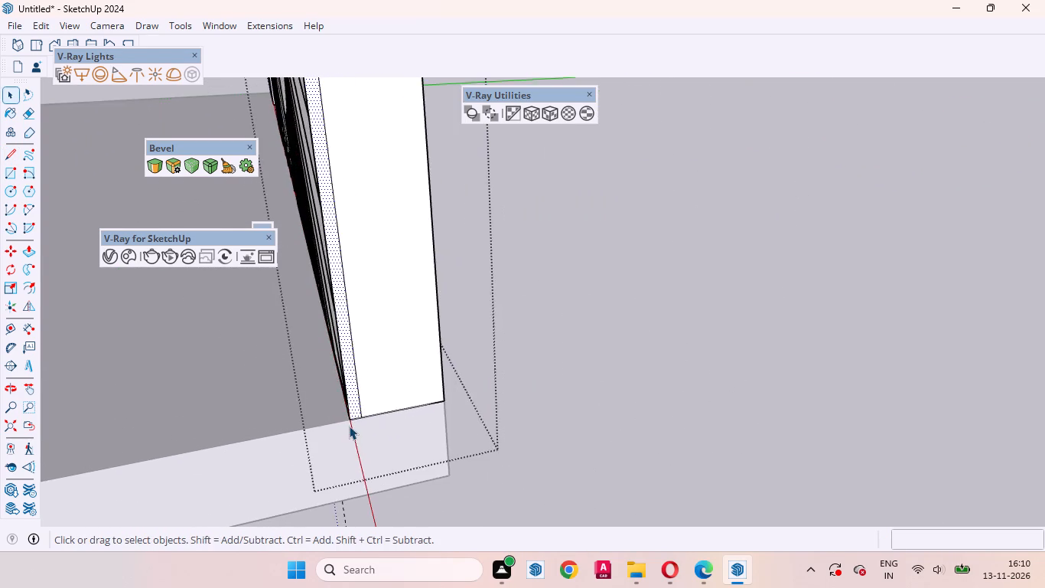
pyautogui.scroll(-13, 349, 426)
pyautogui.scroll(-8, 343, 311)
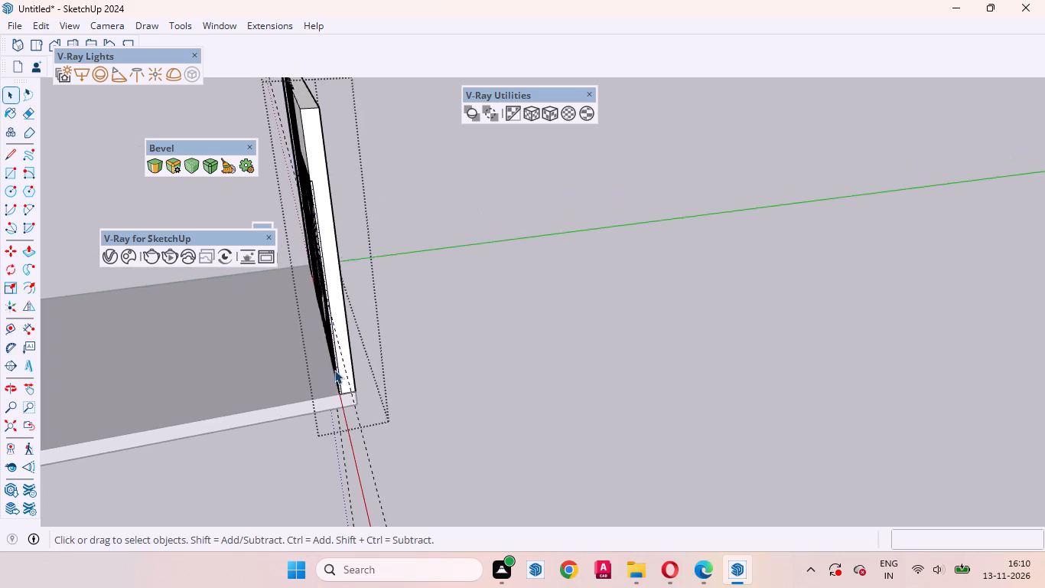
pyautogui.scroll(20, 295, 187)
pyautogui.scroll(5, 295, 187)
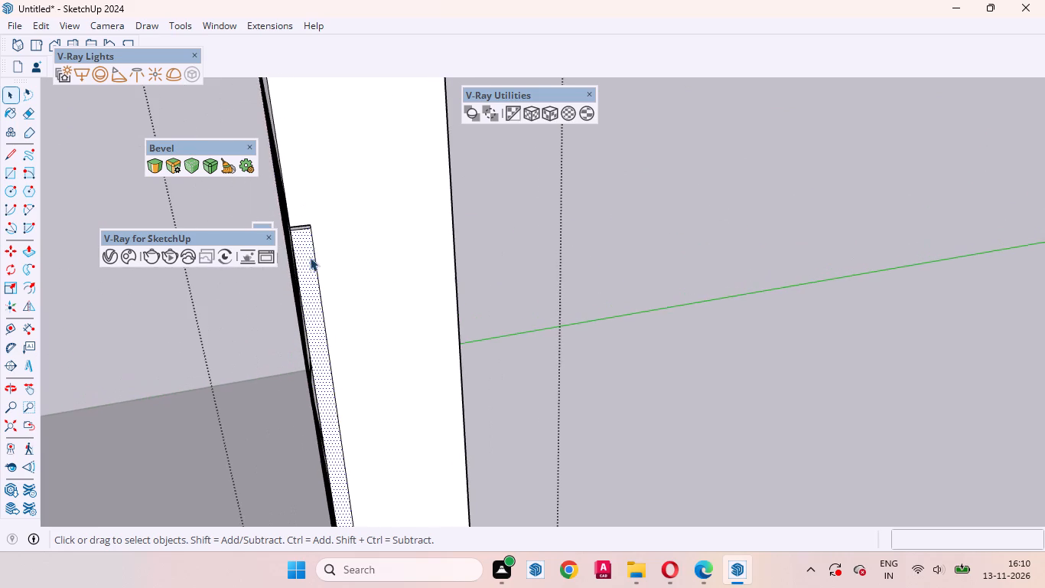
pyautogui.moveTo(309, 263); pyautogui.dragTo(539, 220, button='middle')
pyautogui.scroll(-11, 696, 242)
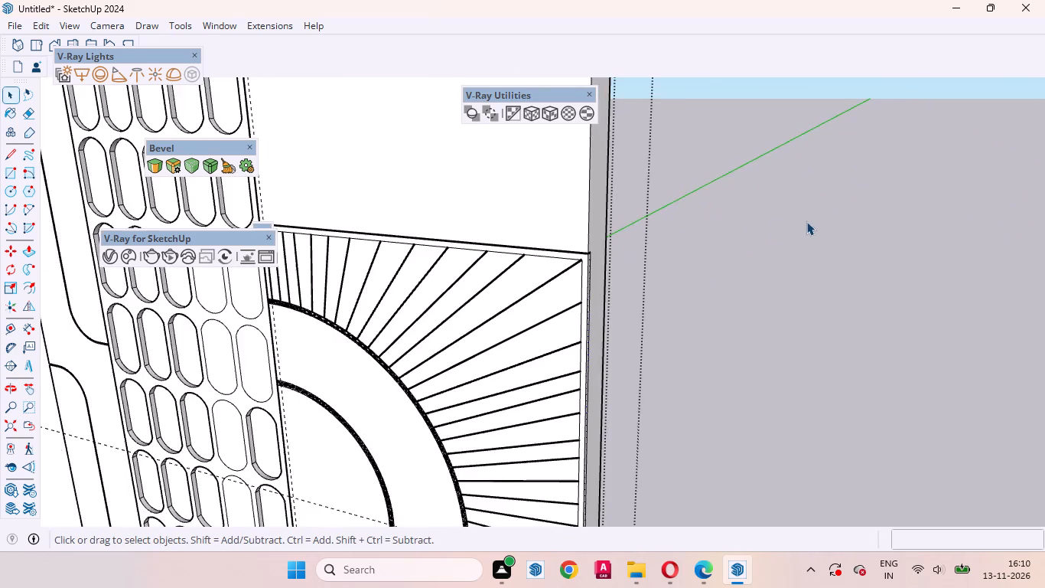
pyautogui.scroll(-14, 806, 221)
pyautogui.moveTo(548, 309); pyautogui.dragTo(680, 291, button='middle')
pyautogui.click(676, 330)
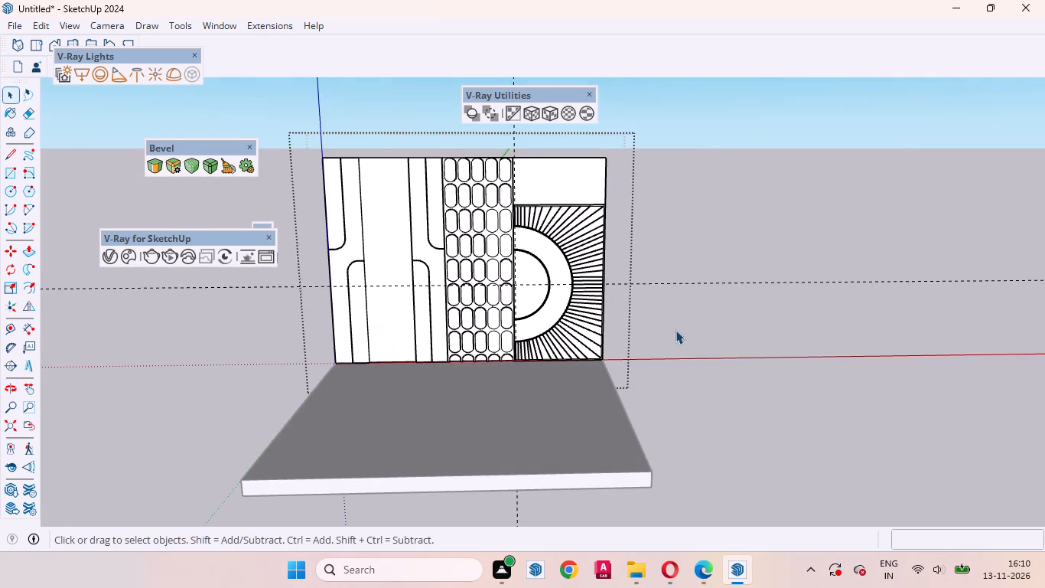
# Delete the horizontal construction guide that crosses the wall panels at the sunburst's centre, inside the panel group.
pyautogui.scroll(7, 563, 248)
pyautogui.moveTo(754, 274); pyautogui.dragTo(705, 179)
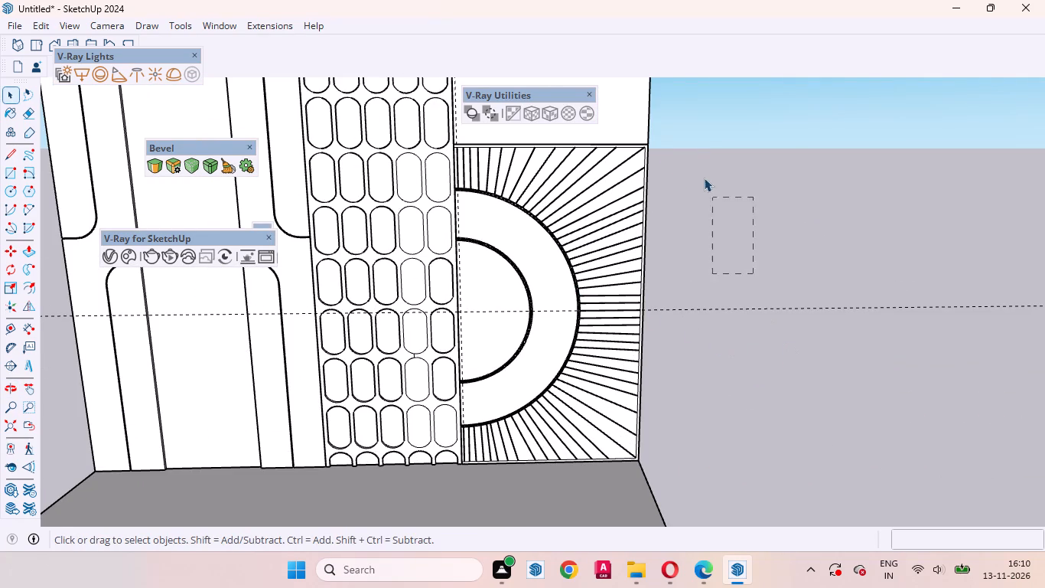
pyautogui.moveTo(815, 403); pyautogui.dragTo(735, 154)
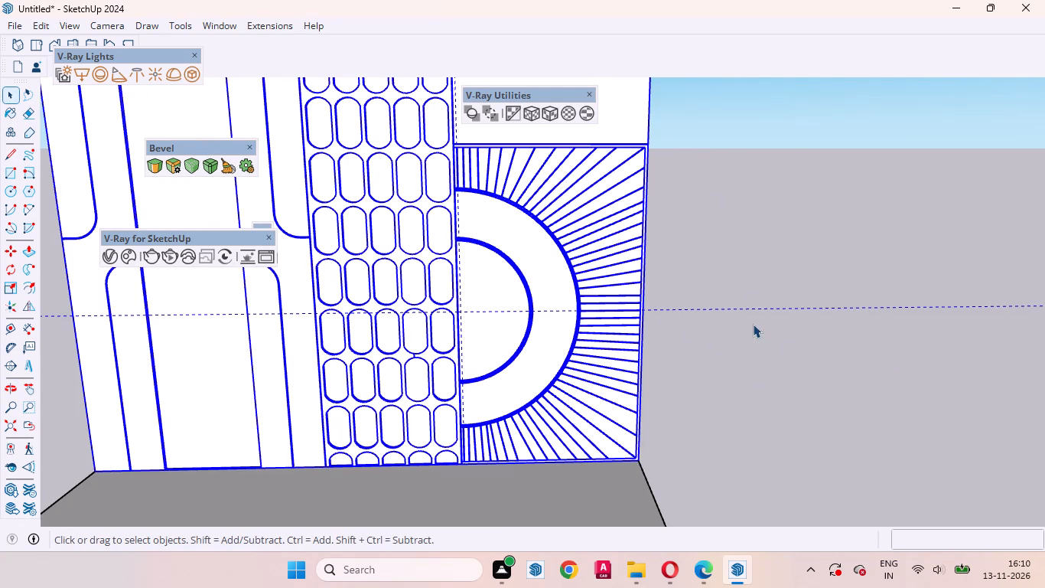
pyautogui.click(757, 305)
pyautogui.doubleClick(757, 312)
pyautogui.click(757, 310)
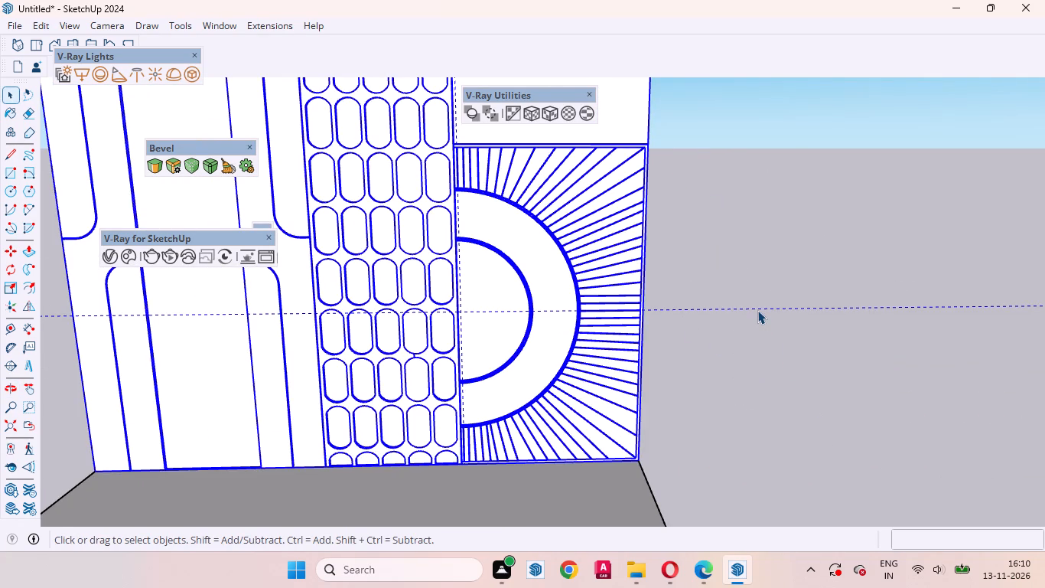
pyautogui.doubleClick(758, 307)
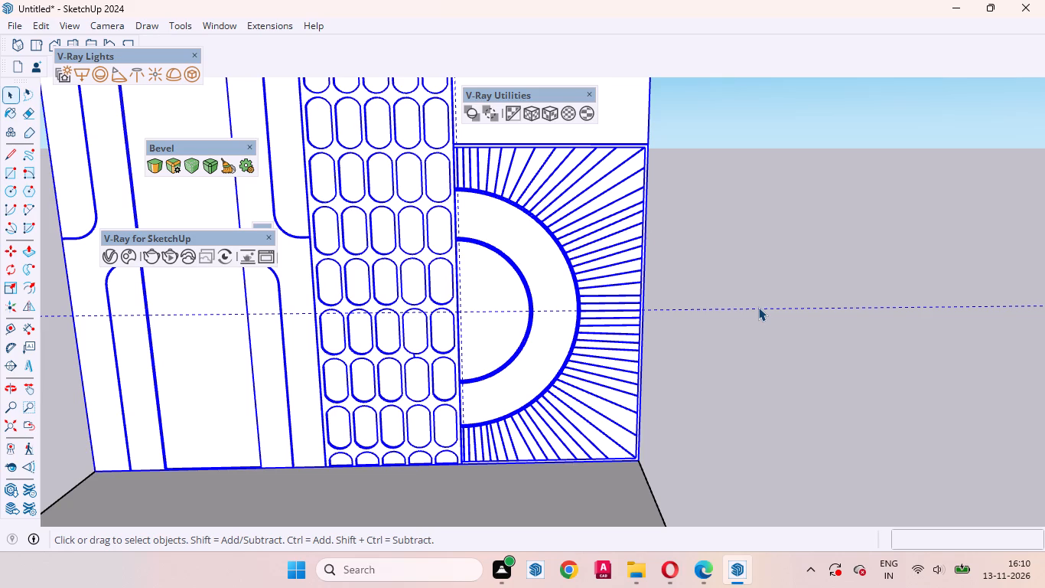
pyautogui.click(758, 307)
pyautogui.press('Delete')
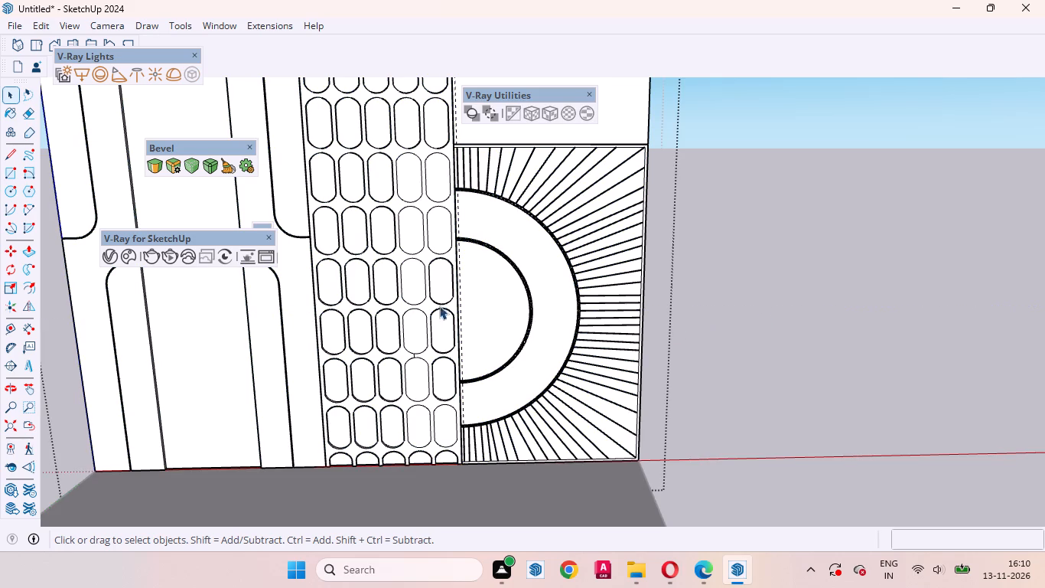
# Delete the vertical construction guide running between the oval-pattern panel and the sunburst panel.
pyautogui.scroll(-10, 516, 415)
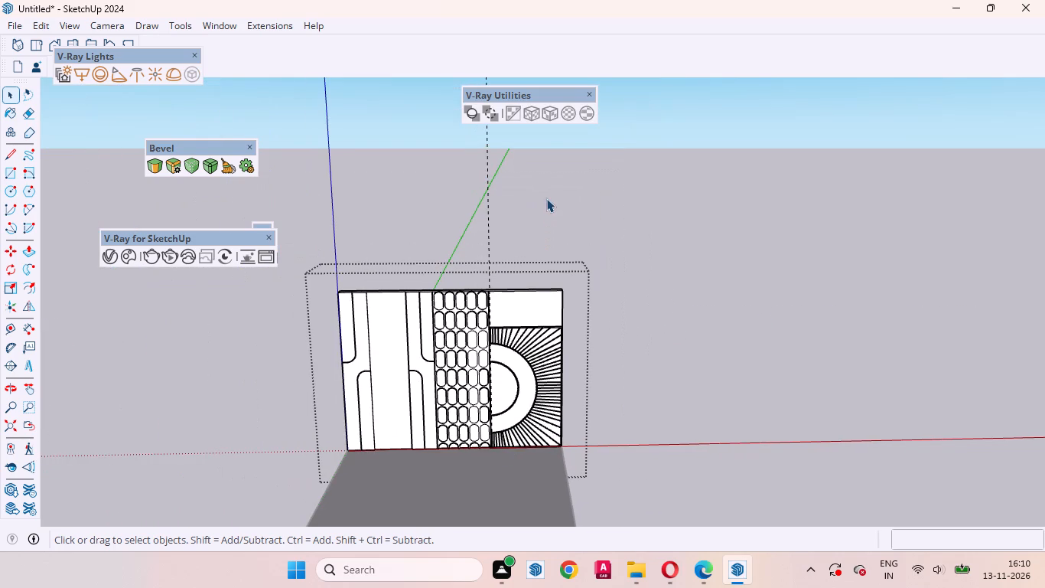
pyautogui.moveTo(546, 198); pyautogui.dragTo(285, 85)
pyautogui.press('Delete')
# Offset the sunburst's inner semicircular face inward by about 4 1/4".
pyautogui.scroll(13, 536, 364)
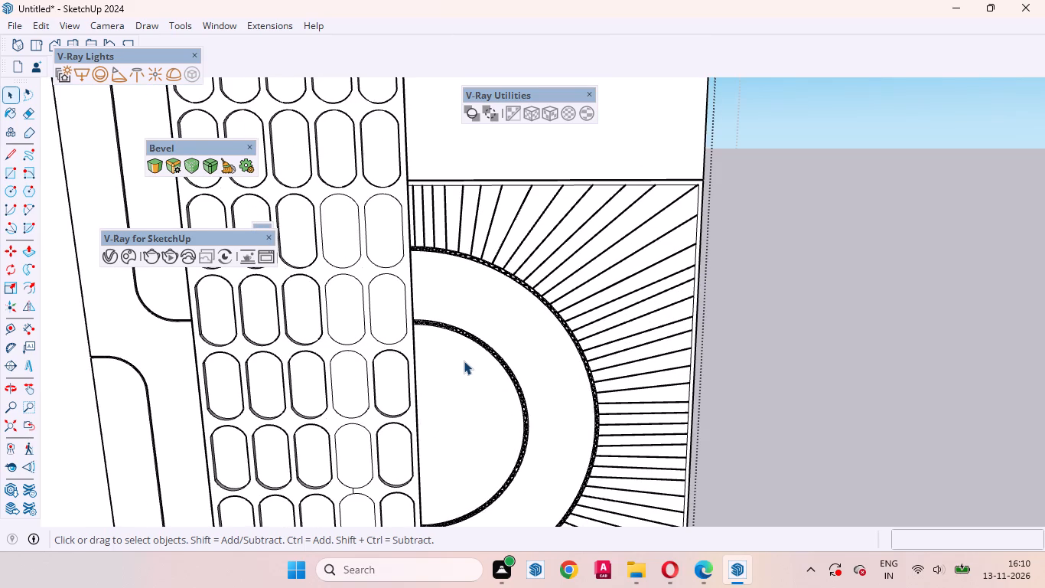
pyautogui.scroll(-4, 452, 266)
pyautogui.moveTo(445, 426); pyautogui.dragTo(444, 360, button='middle')
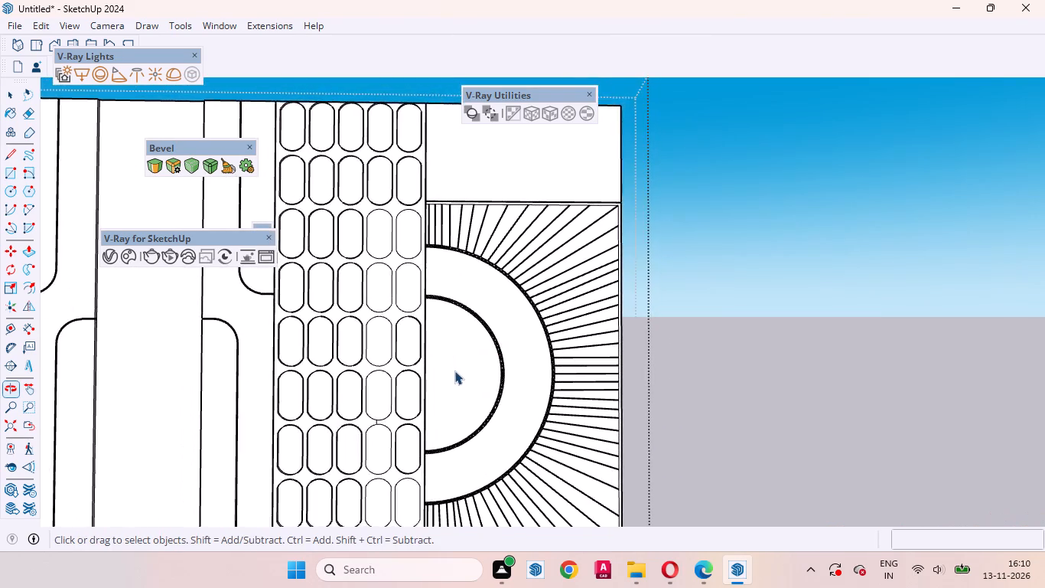
pyautogui.scroll(12, 454, 371)
pyautogui.scroll(-5, 415, 363)
pyautogui.click(488, 361)
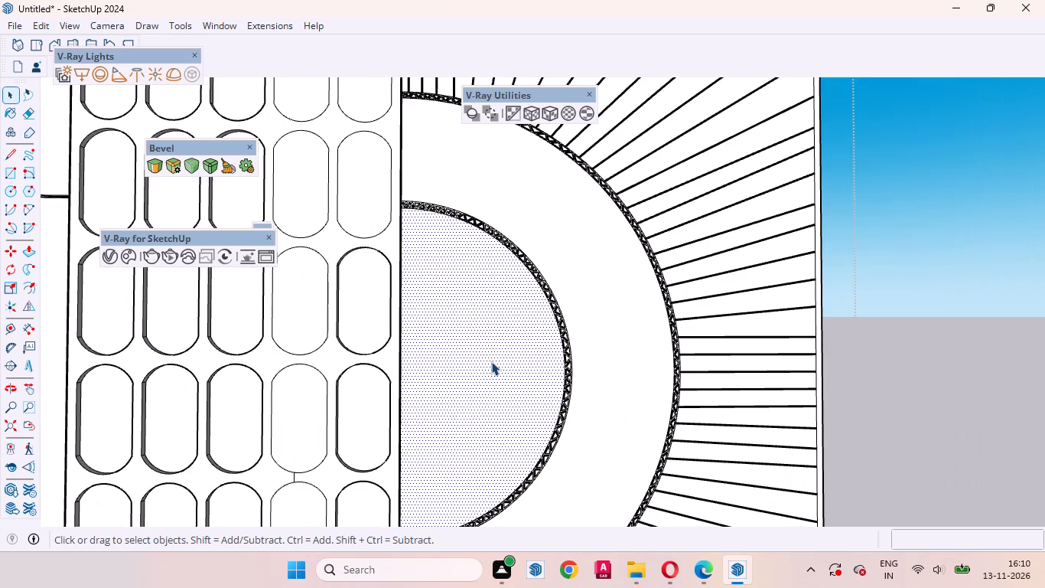
pyautogui.press('f')
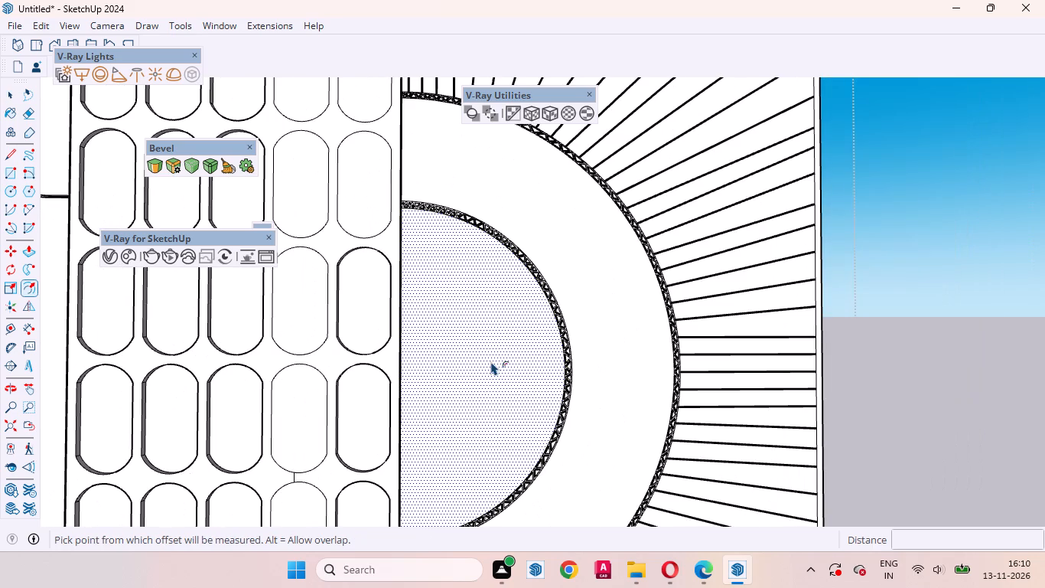
pyautogui.click(468, 358)
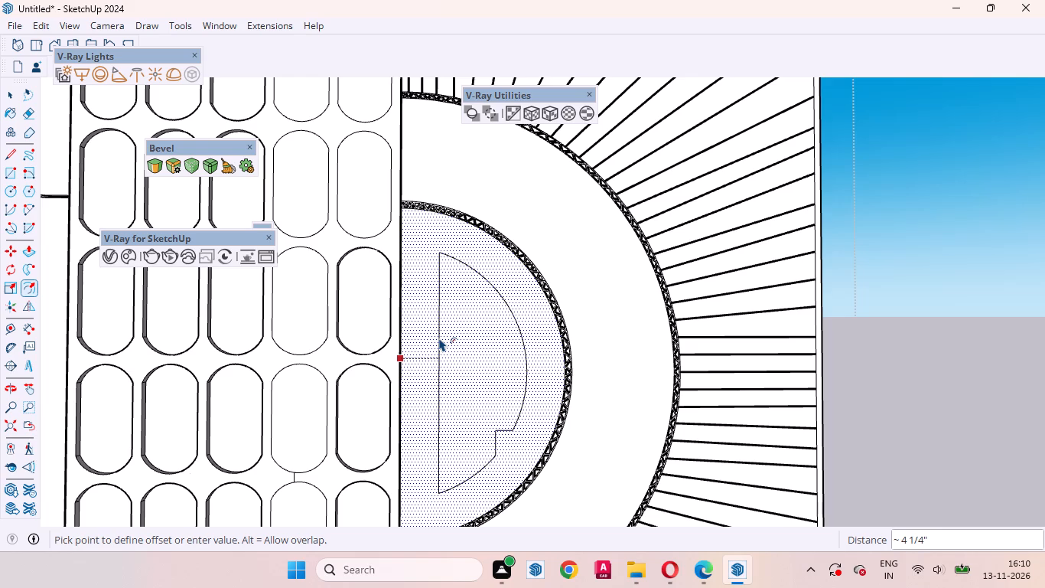
pyautogui.click(439, 338)
pyautogui.press('space')
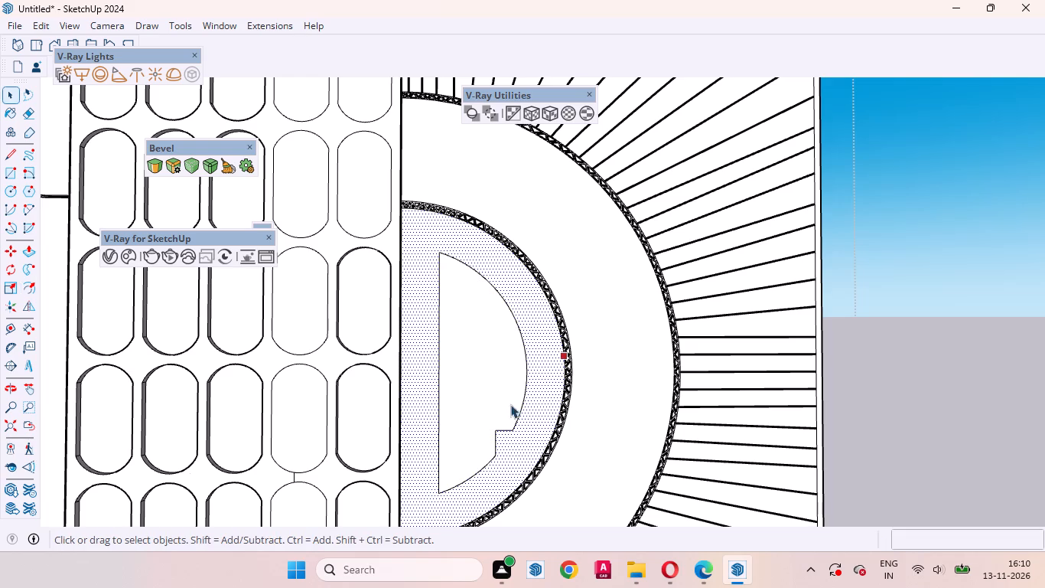
# Draw an arc with a bulge of about 1/4" across the stepped notch in the offset outline's lower curve.
pyautogui.scroll(12, 529, 458)
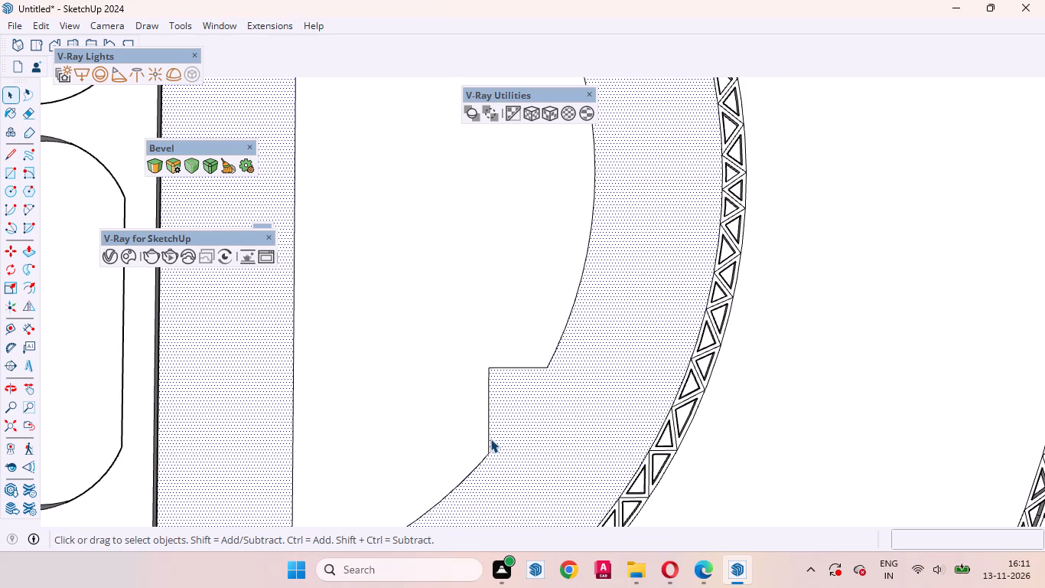
pyautogui.press('a')
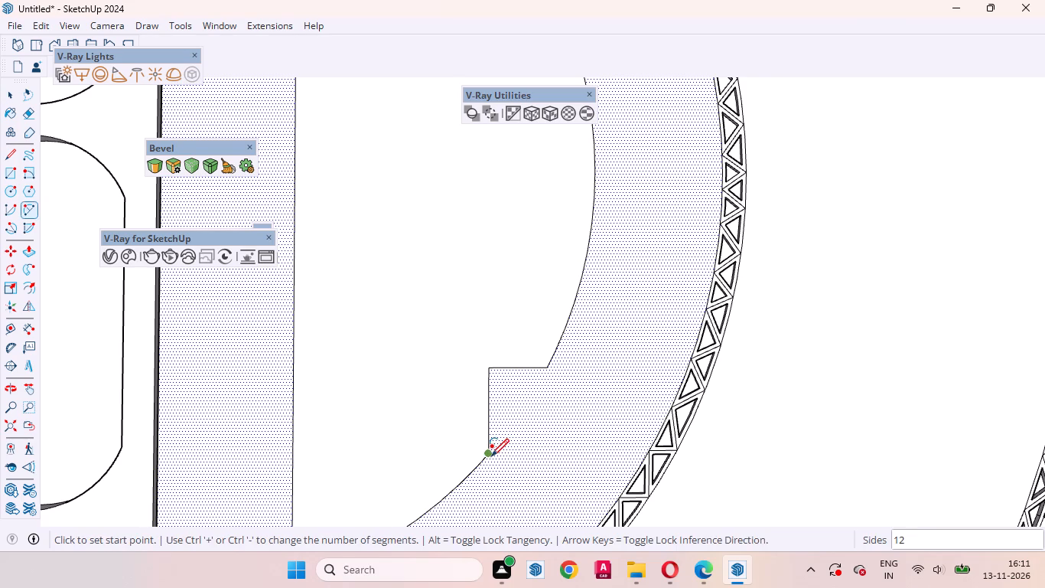
pyautogui.click(491, 456)
pyautogui.click(546, 370)
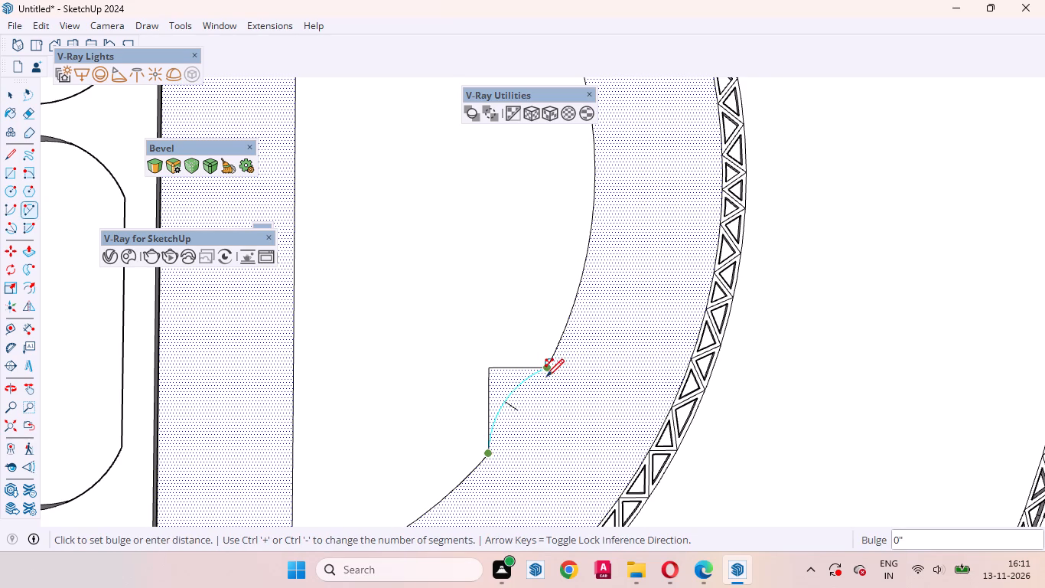
pyautogui.click(546, 380)
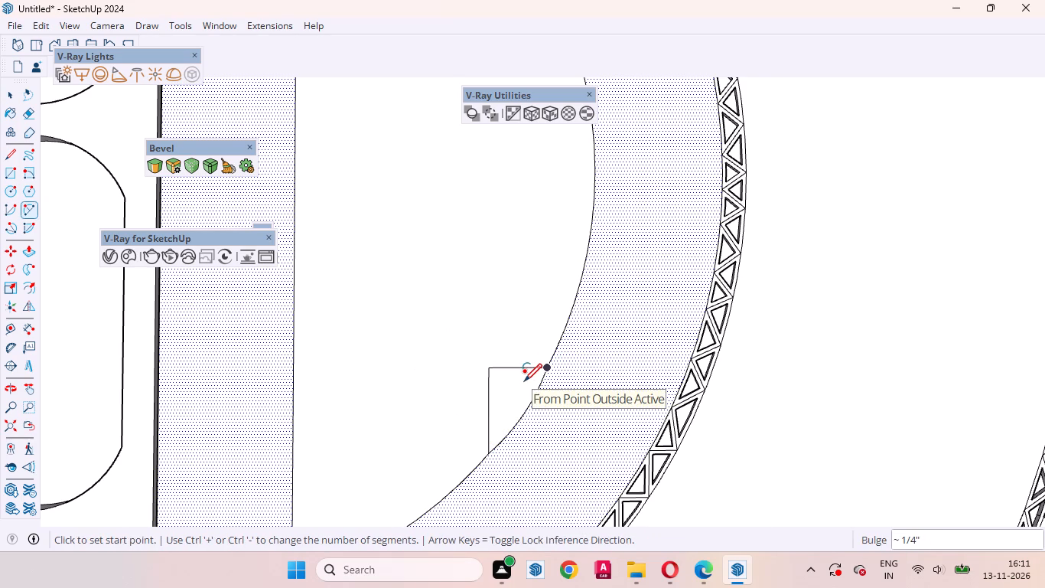
pyautogui.press('space')
# Erase the short horizontal and vertical notch edges left inside the new arc, and select the cleaned inner face.
pyautogui.scroll(-8, 676, 321)
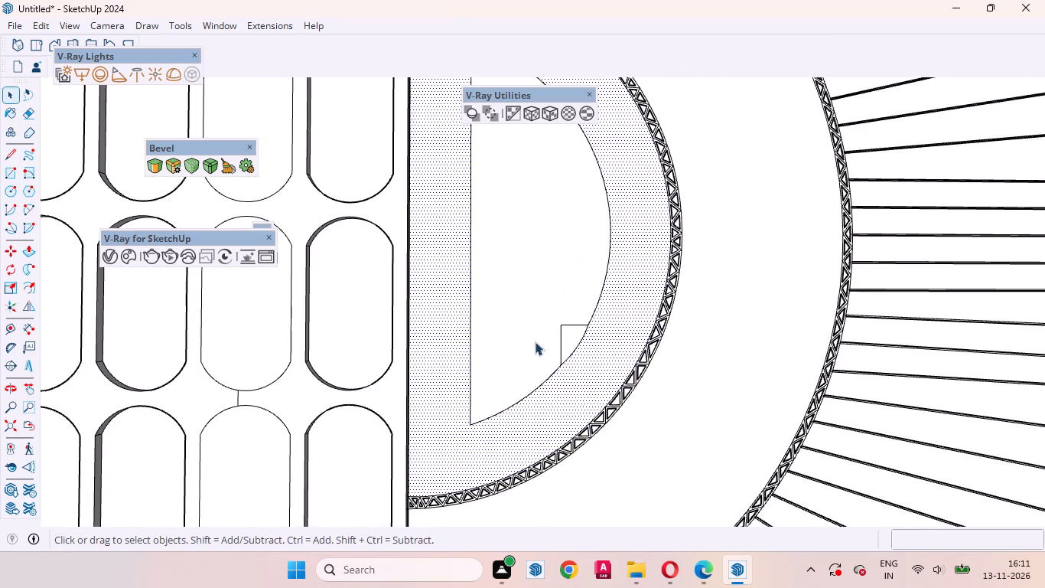
pyautogui.scroll(3, 552, 353)
pyautogui.click(577, 313)
pyautogui.rightClick(577, 313)
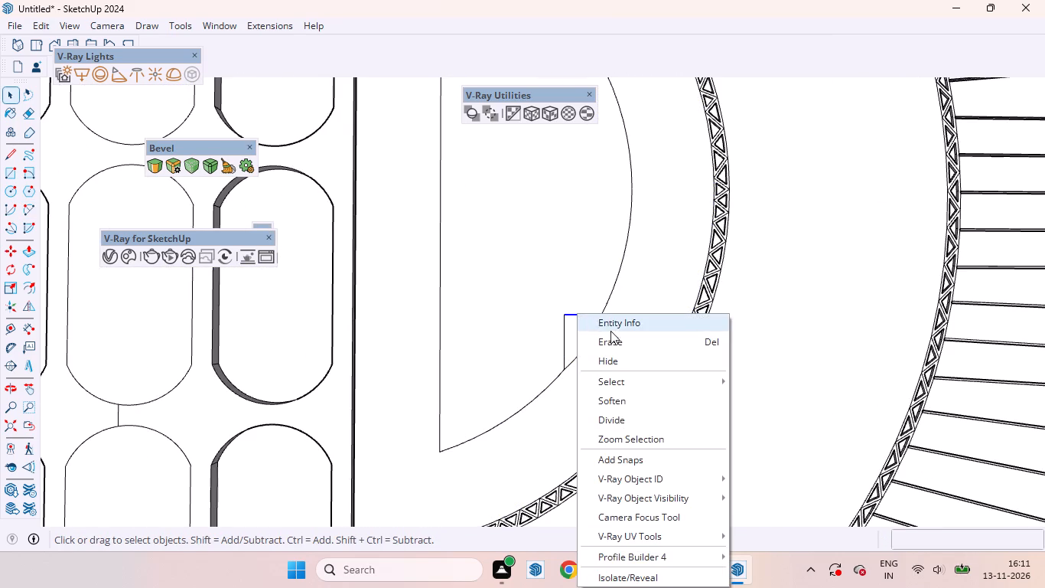
pyautogui.click(615, 339)
pyautogui.click(564, 322)
pyautogui.rightClick(564, 322)
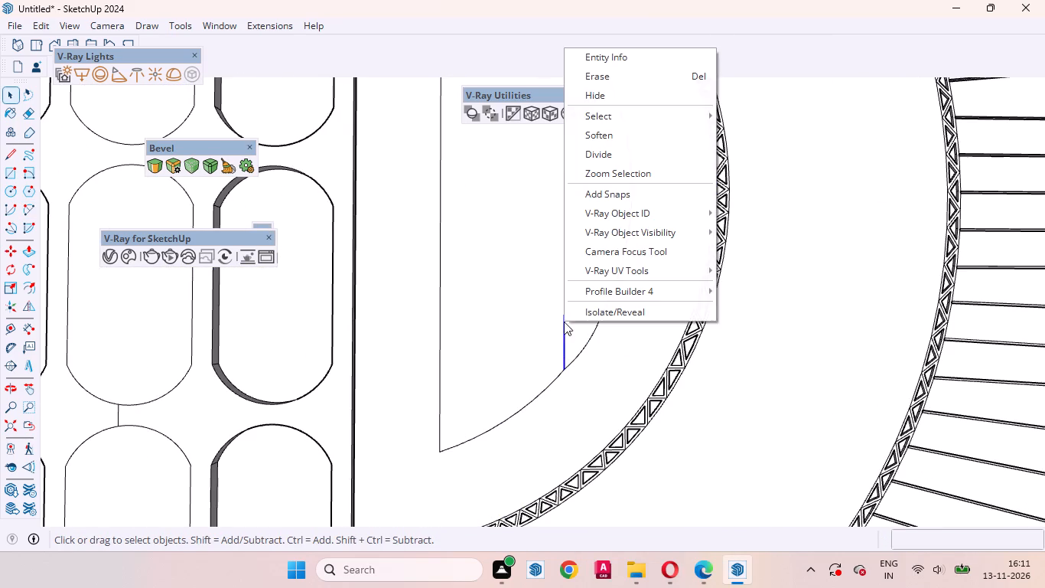
pyautogui.click(612, 80)
pyautogui.click(581, 230)
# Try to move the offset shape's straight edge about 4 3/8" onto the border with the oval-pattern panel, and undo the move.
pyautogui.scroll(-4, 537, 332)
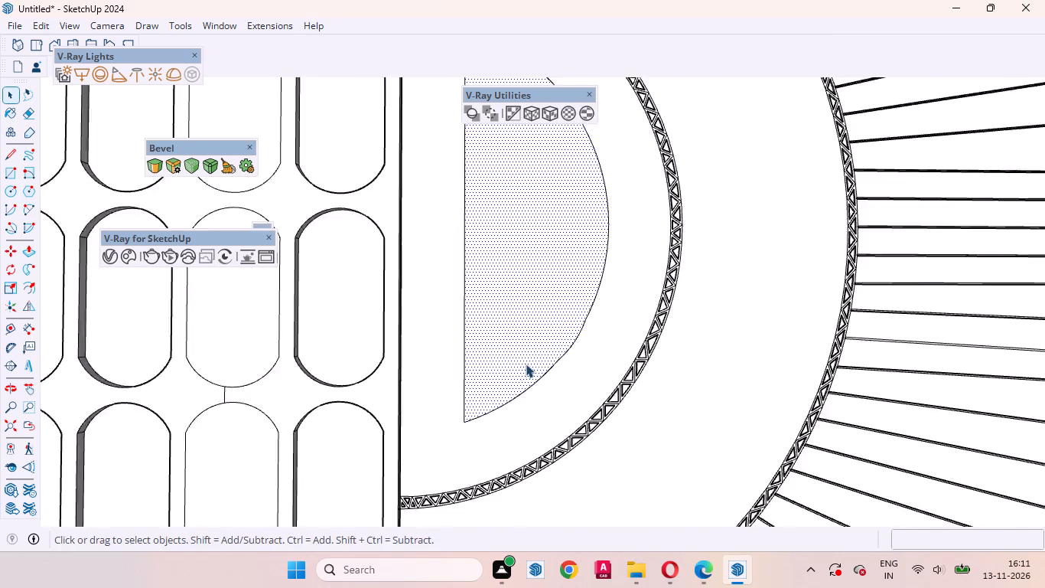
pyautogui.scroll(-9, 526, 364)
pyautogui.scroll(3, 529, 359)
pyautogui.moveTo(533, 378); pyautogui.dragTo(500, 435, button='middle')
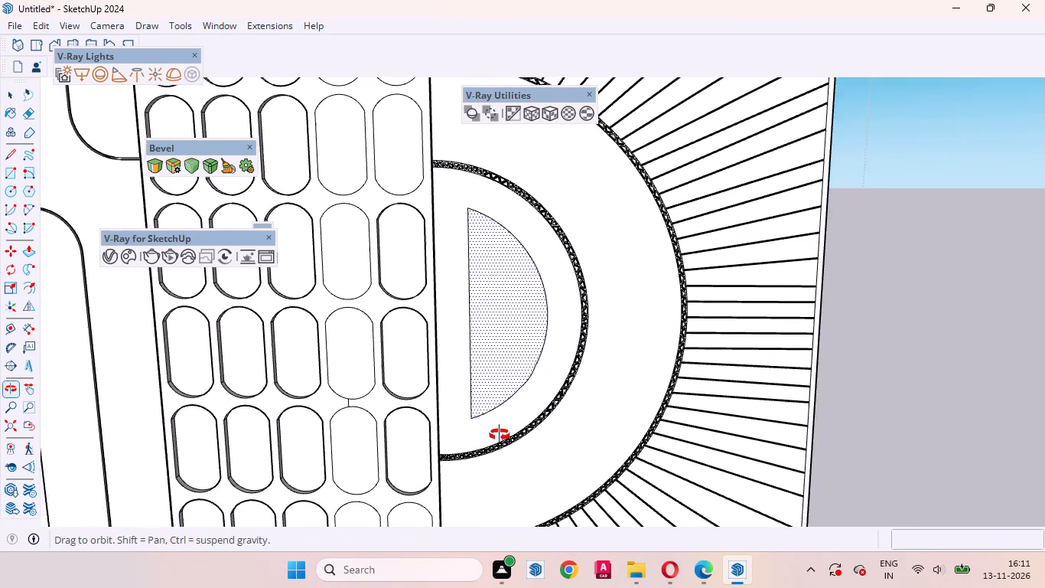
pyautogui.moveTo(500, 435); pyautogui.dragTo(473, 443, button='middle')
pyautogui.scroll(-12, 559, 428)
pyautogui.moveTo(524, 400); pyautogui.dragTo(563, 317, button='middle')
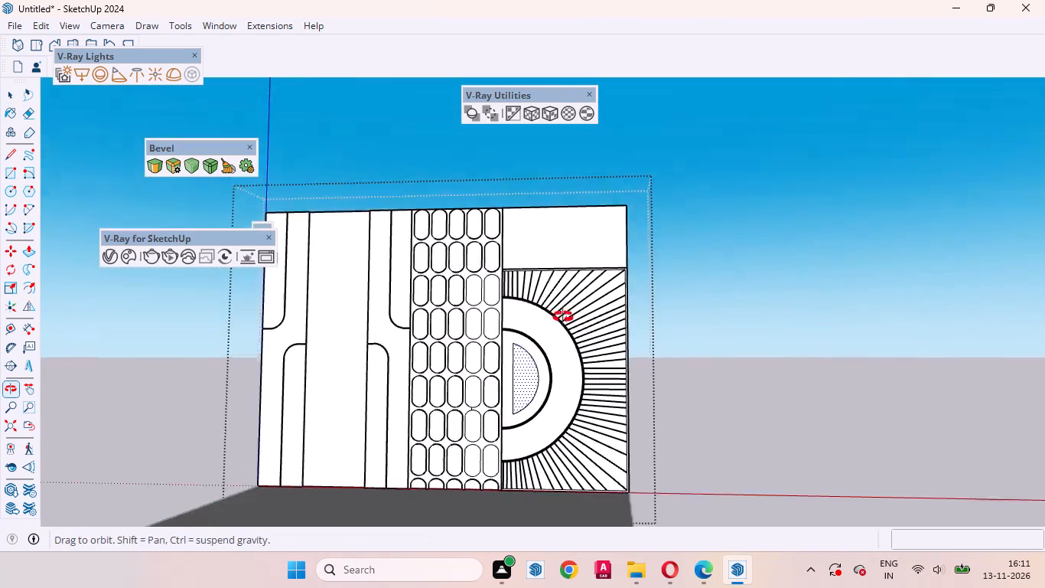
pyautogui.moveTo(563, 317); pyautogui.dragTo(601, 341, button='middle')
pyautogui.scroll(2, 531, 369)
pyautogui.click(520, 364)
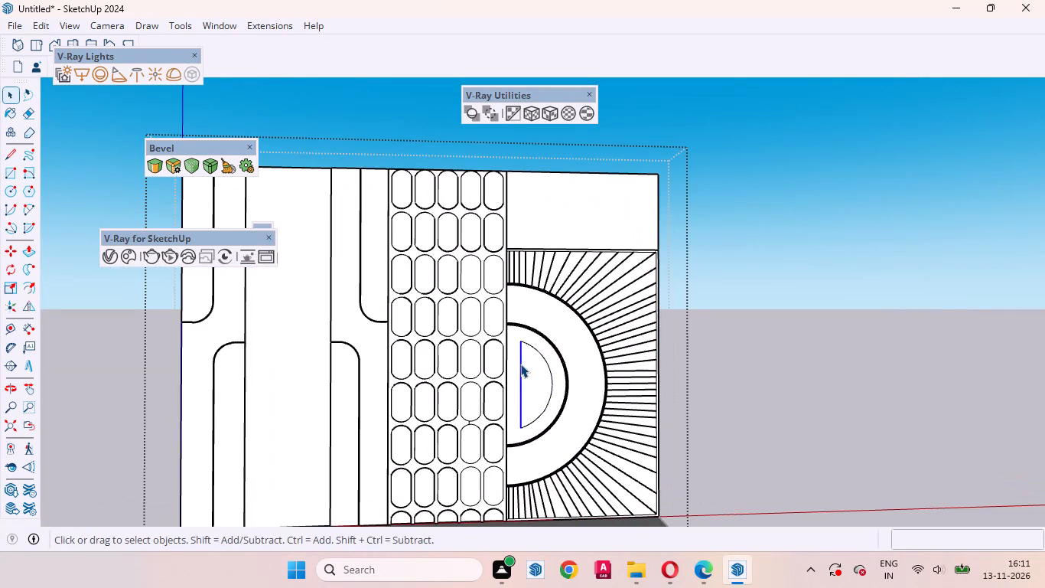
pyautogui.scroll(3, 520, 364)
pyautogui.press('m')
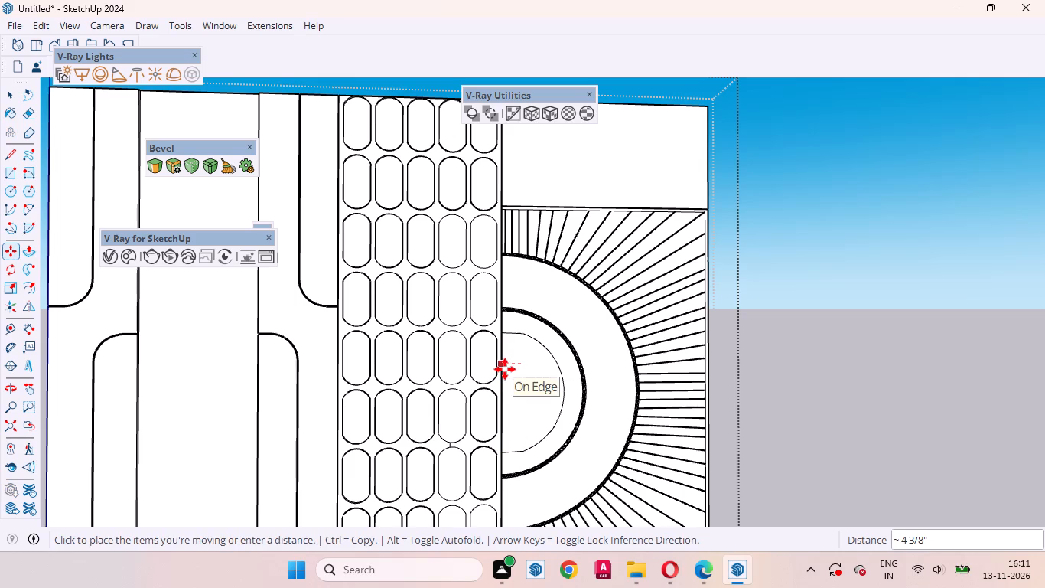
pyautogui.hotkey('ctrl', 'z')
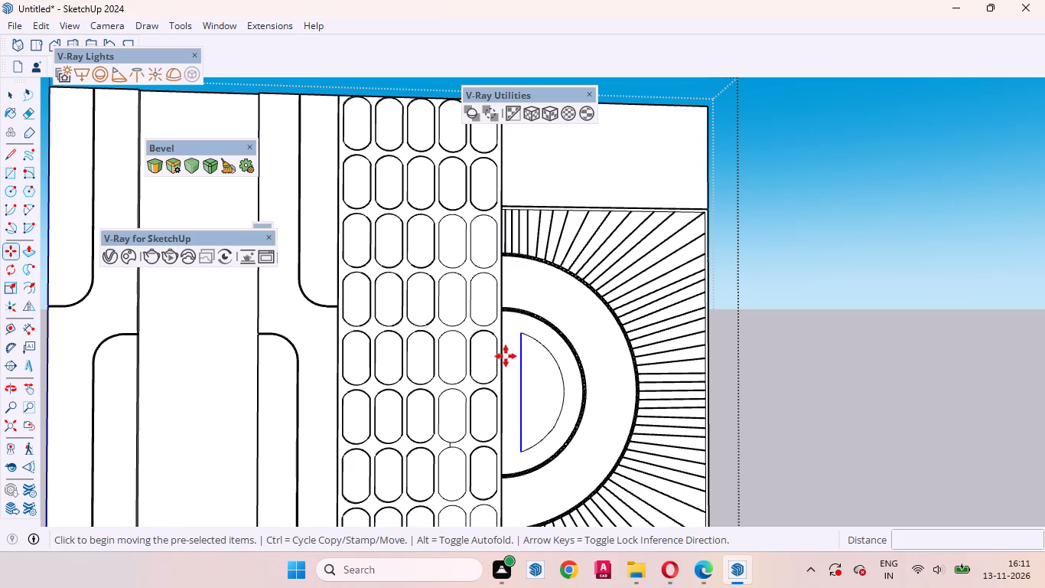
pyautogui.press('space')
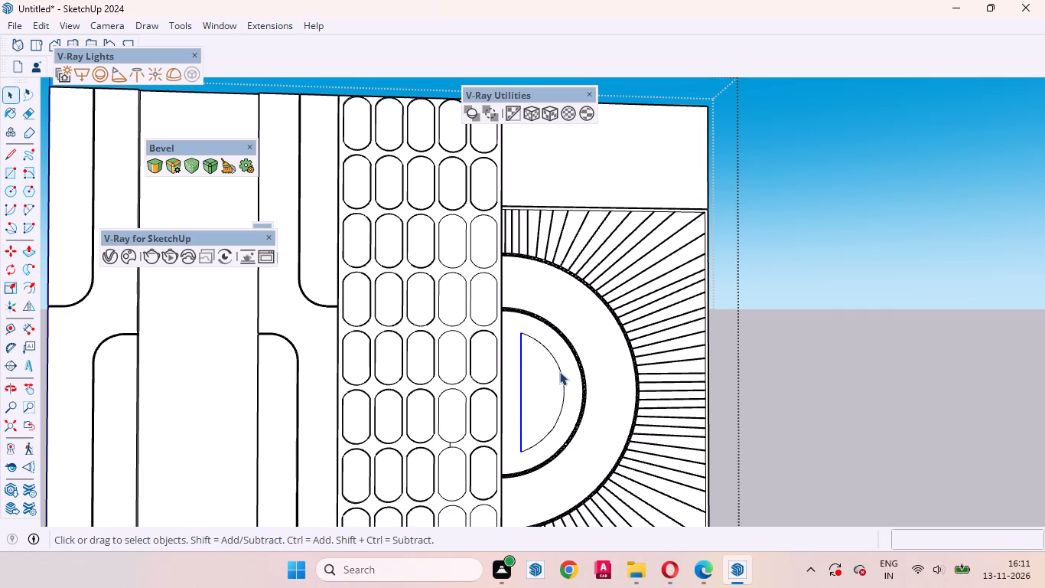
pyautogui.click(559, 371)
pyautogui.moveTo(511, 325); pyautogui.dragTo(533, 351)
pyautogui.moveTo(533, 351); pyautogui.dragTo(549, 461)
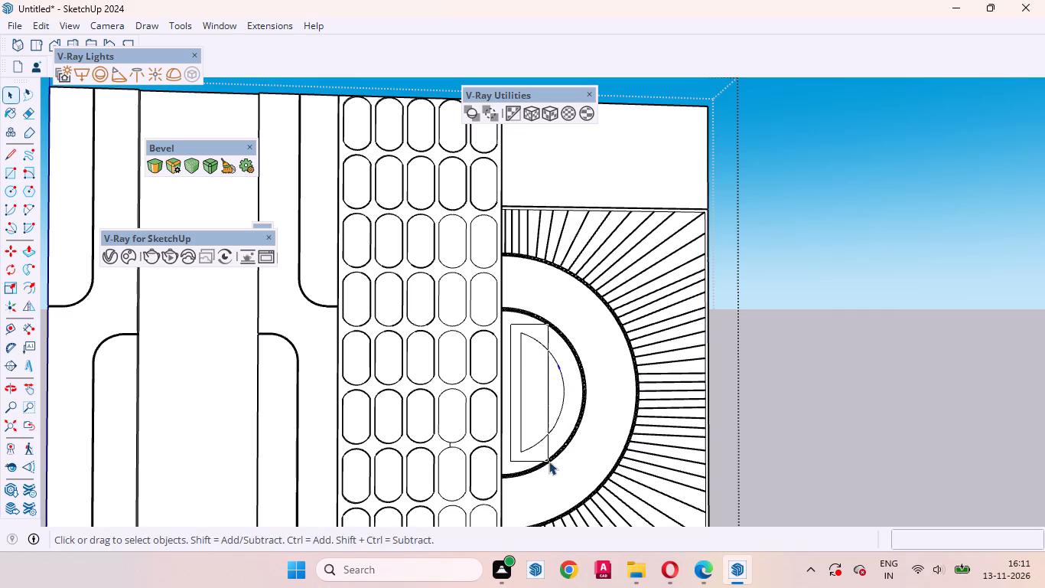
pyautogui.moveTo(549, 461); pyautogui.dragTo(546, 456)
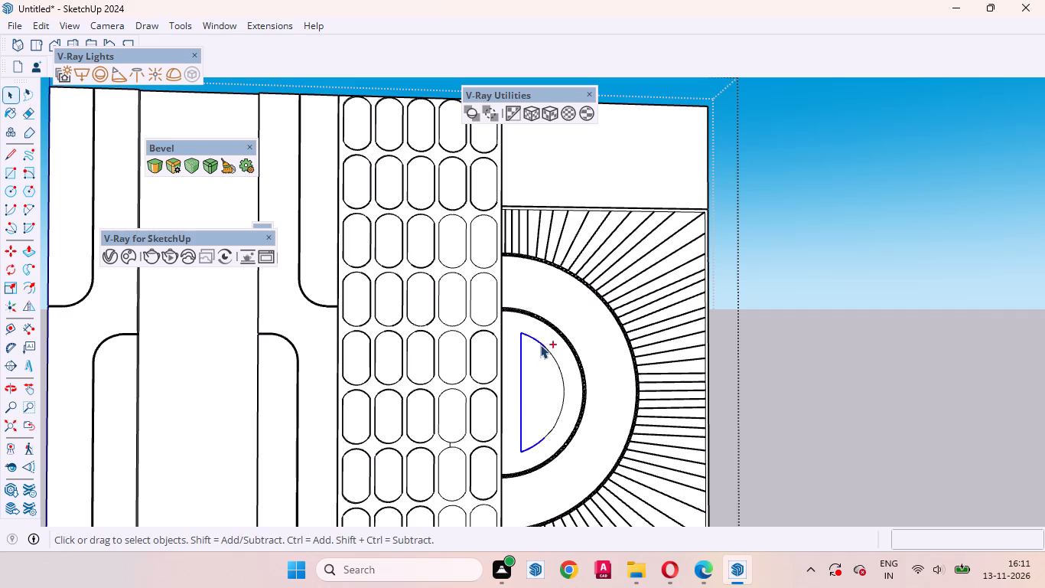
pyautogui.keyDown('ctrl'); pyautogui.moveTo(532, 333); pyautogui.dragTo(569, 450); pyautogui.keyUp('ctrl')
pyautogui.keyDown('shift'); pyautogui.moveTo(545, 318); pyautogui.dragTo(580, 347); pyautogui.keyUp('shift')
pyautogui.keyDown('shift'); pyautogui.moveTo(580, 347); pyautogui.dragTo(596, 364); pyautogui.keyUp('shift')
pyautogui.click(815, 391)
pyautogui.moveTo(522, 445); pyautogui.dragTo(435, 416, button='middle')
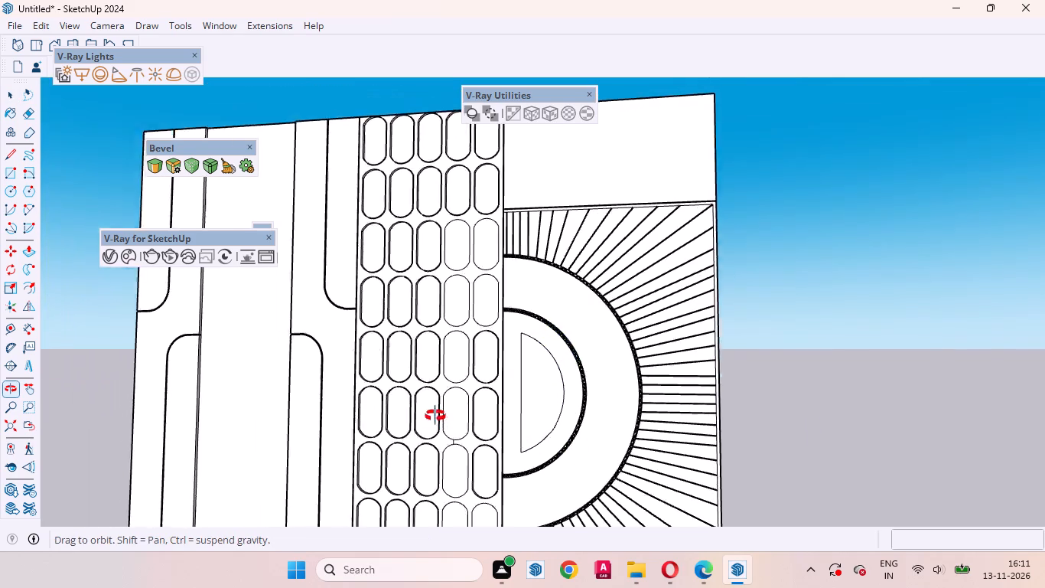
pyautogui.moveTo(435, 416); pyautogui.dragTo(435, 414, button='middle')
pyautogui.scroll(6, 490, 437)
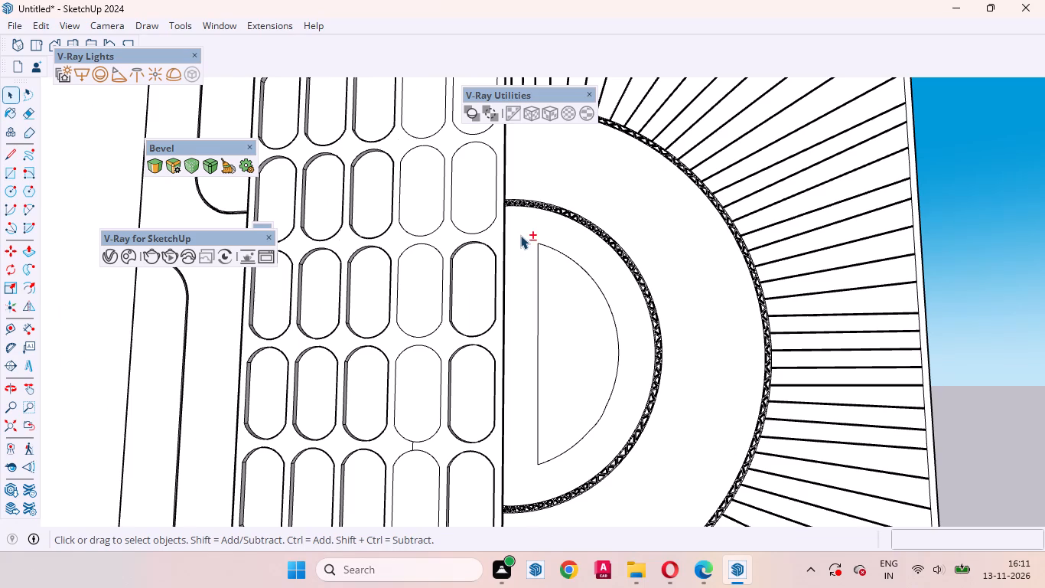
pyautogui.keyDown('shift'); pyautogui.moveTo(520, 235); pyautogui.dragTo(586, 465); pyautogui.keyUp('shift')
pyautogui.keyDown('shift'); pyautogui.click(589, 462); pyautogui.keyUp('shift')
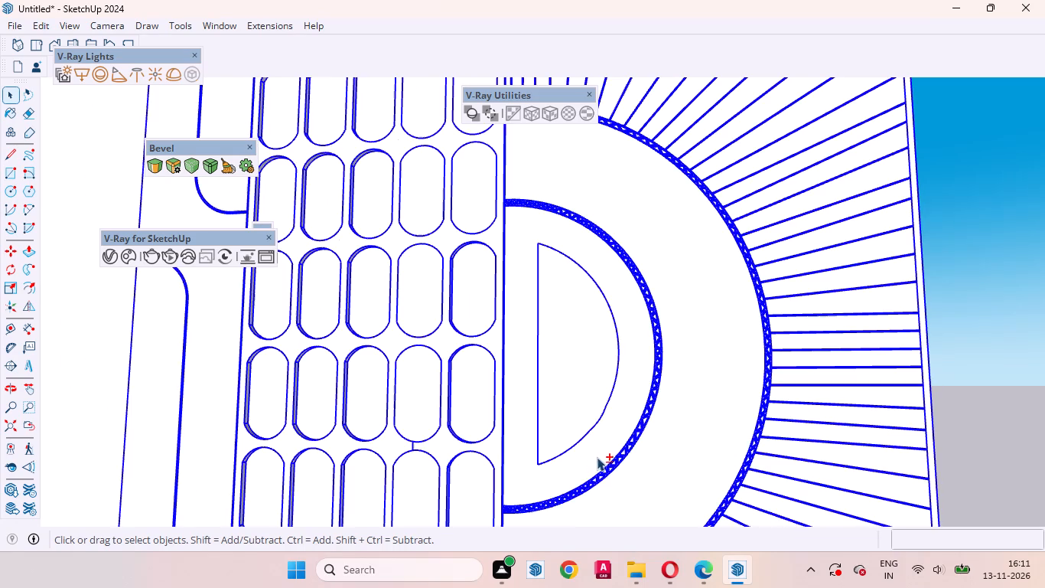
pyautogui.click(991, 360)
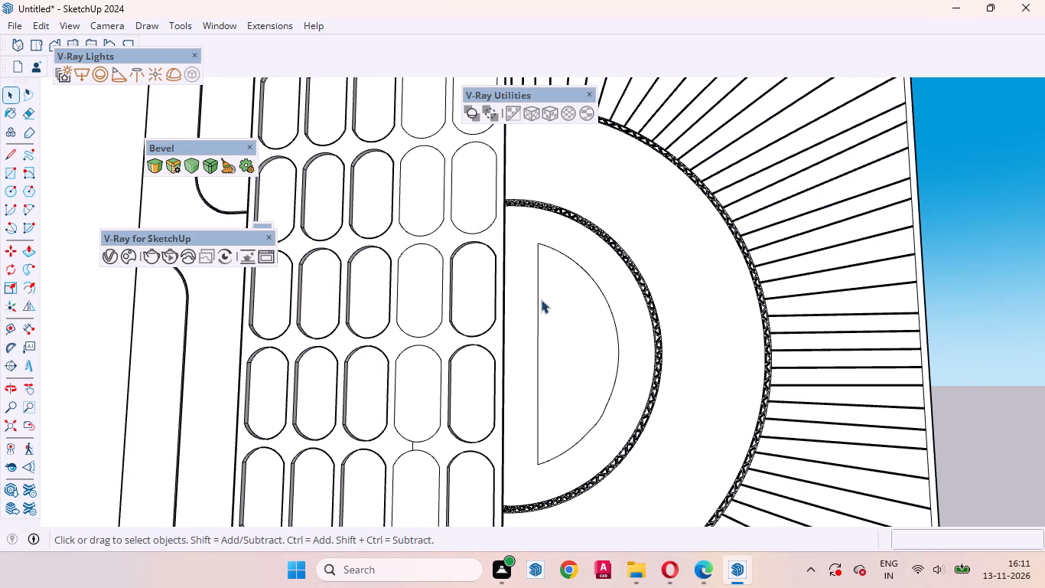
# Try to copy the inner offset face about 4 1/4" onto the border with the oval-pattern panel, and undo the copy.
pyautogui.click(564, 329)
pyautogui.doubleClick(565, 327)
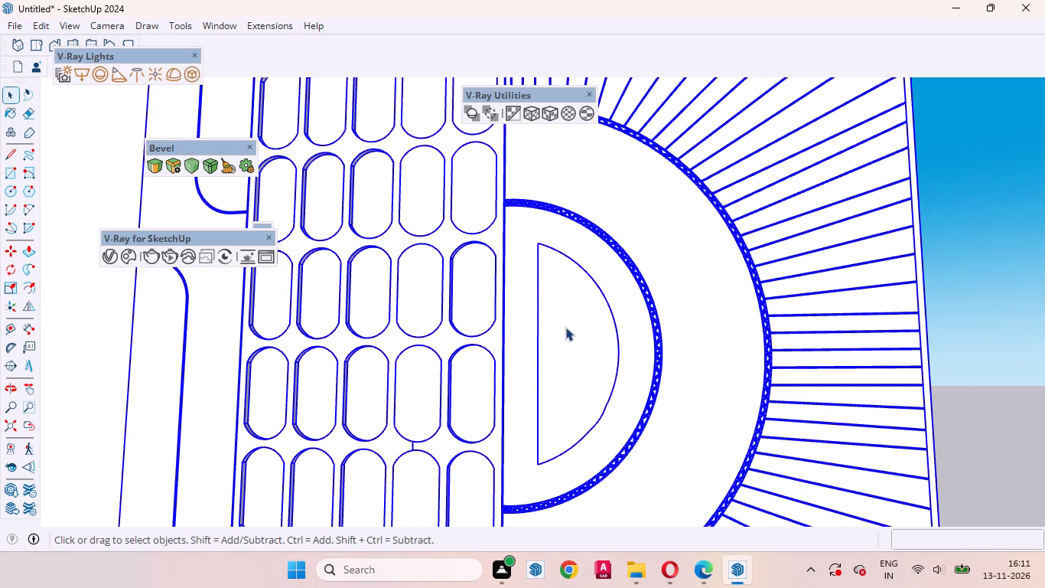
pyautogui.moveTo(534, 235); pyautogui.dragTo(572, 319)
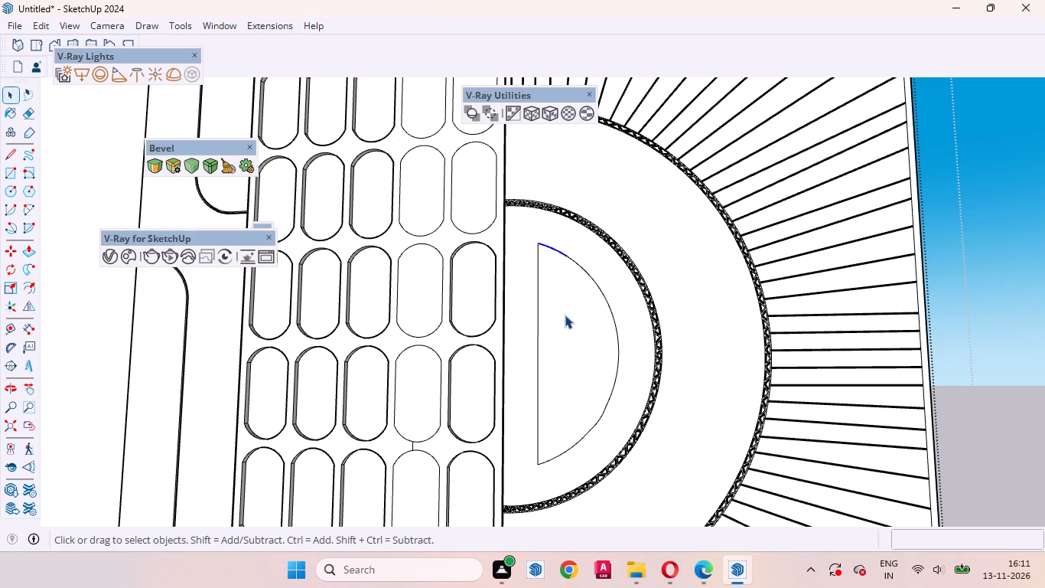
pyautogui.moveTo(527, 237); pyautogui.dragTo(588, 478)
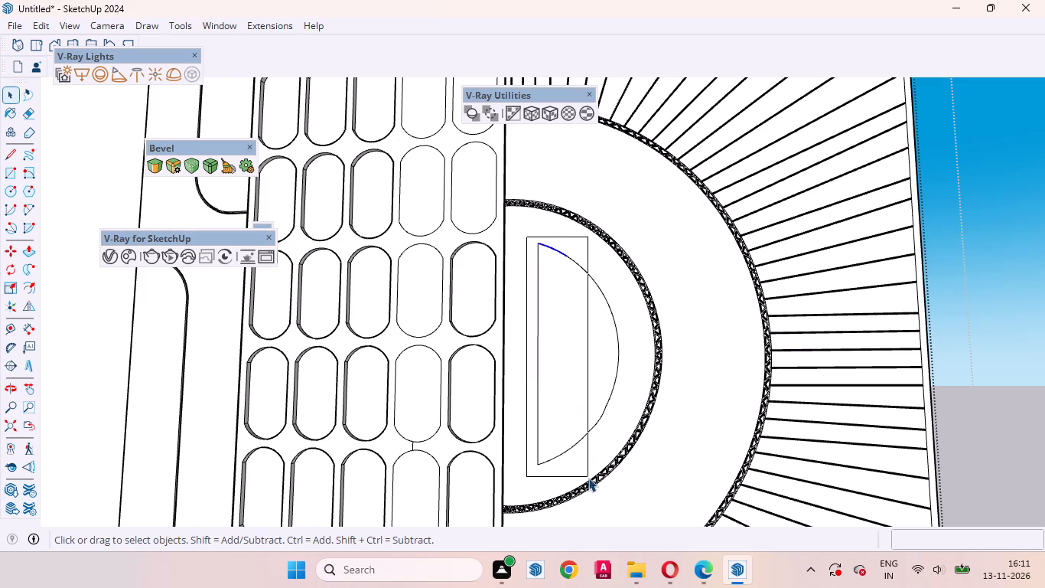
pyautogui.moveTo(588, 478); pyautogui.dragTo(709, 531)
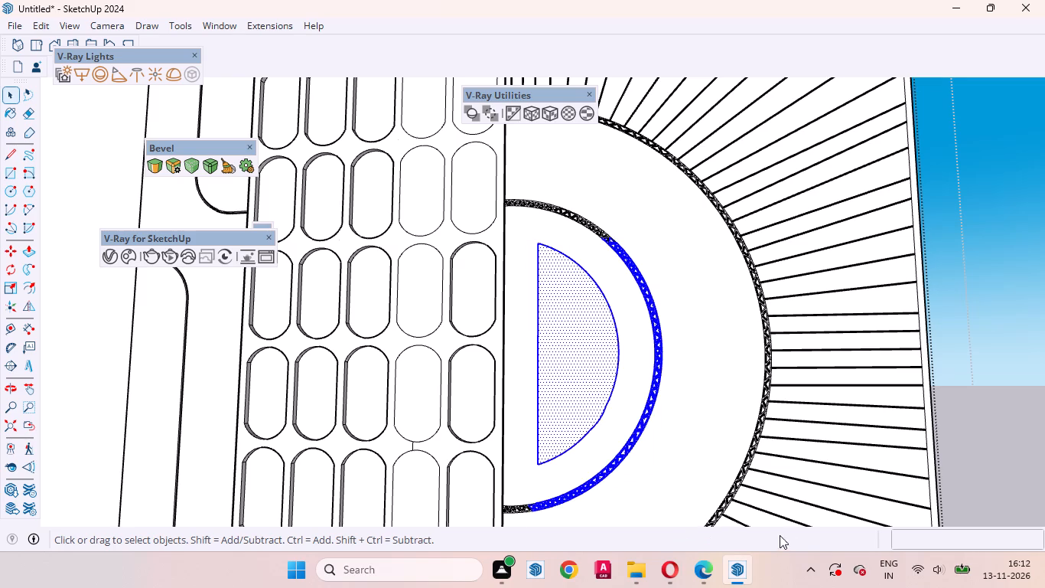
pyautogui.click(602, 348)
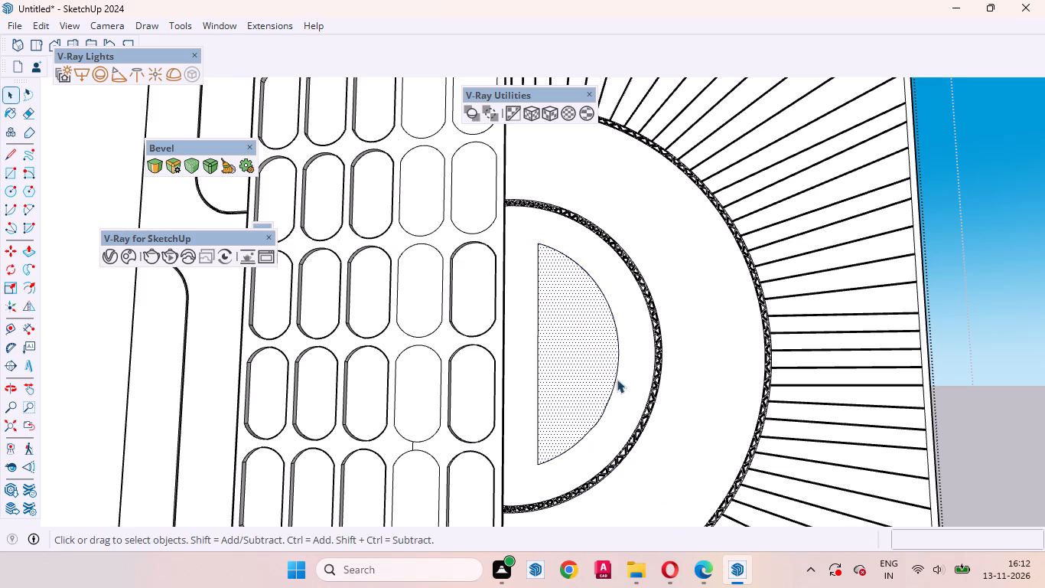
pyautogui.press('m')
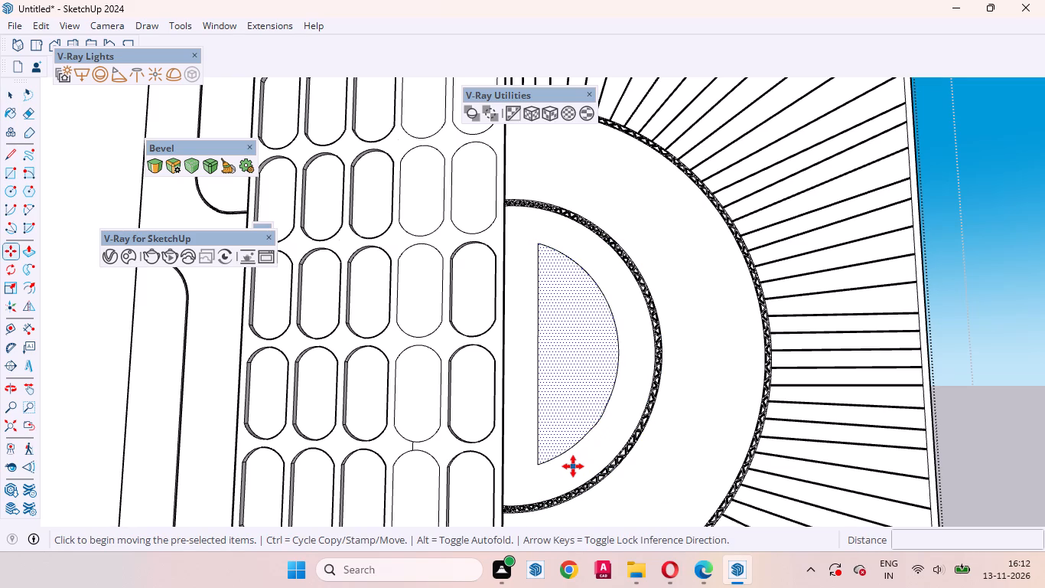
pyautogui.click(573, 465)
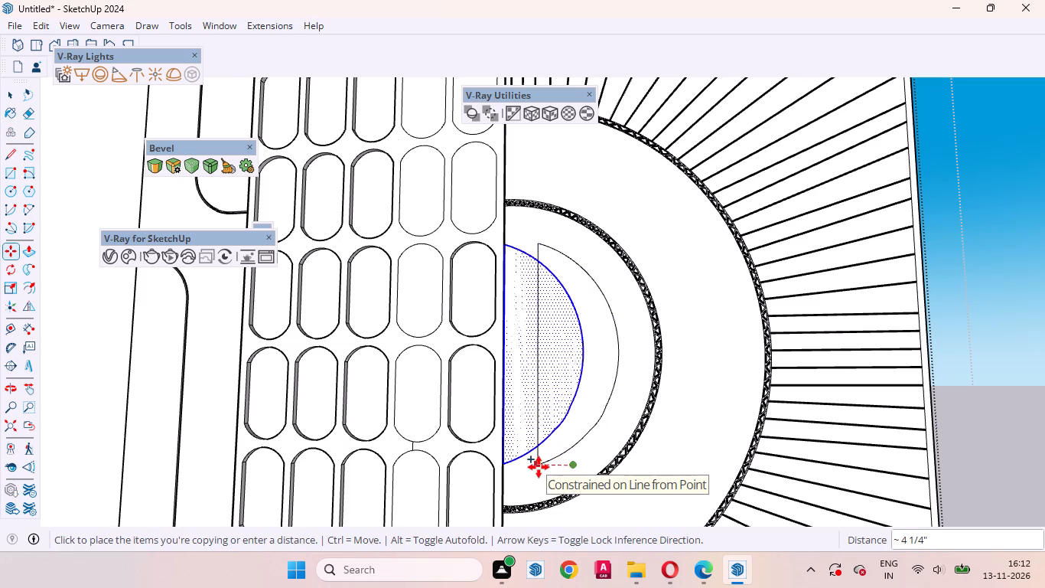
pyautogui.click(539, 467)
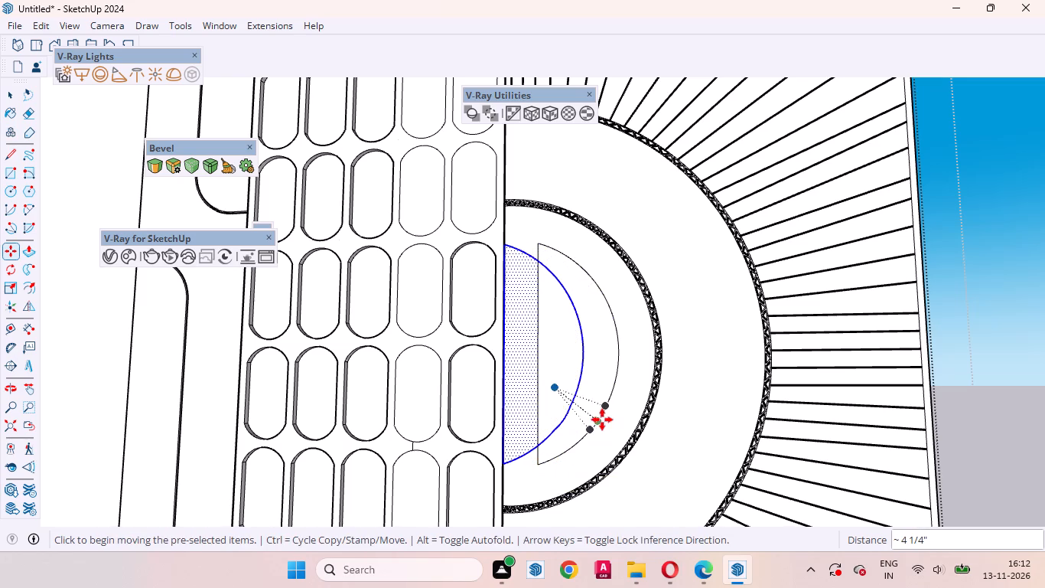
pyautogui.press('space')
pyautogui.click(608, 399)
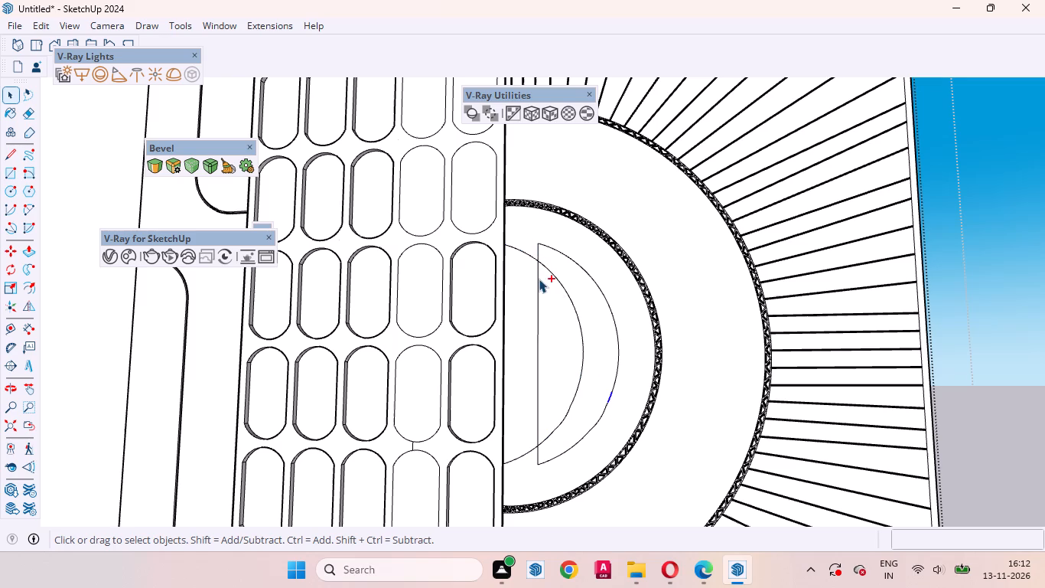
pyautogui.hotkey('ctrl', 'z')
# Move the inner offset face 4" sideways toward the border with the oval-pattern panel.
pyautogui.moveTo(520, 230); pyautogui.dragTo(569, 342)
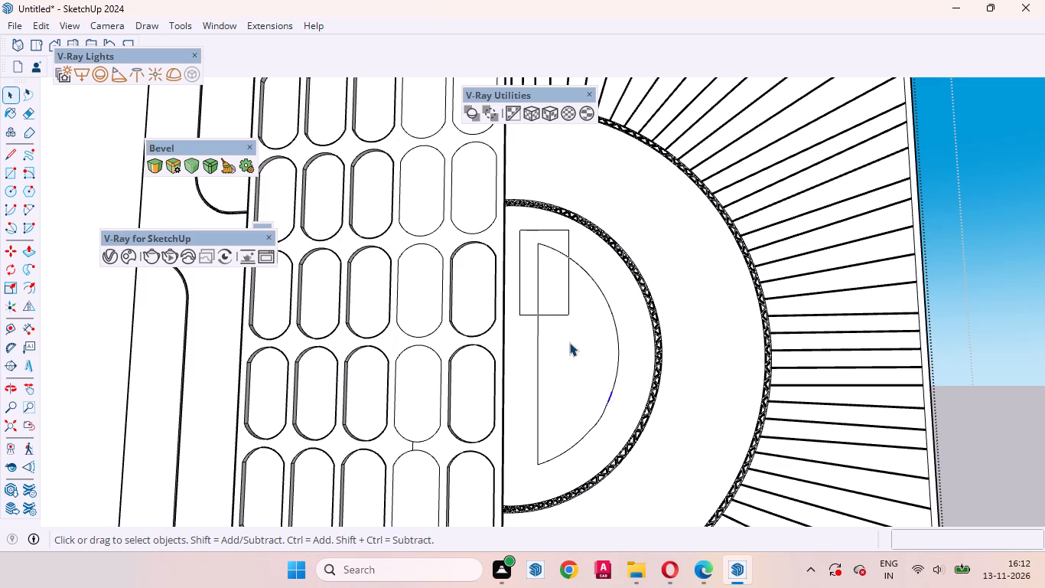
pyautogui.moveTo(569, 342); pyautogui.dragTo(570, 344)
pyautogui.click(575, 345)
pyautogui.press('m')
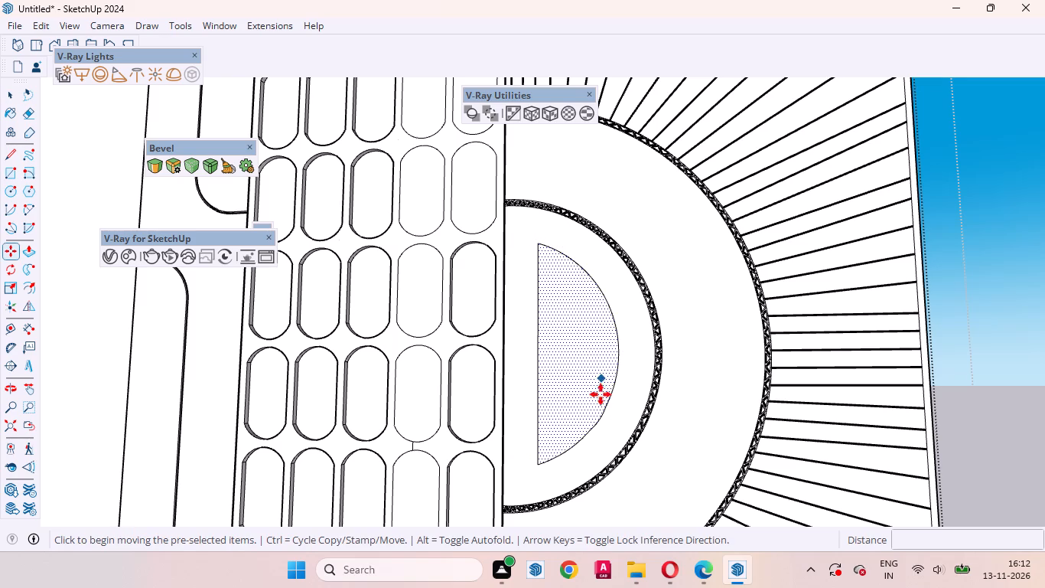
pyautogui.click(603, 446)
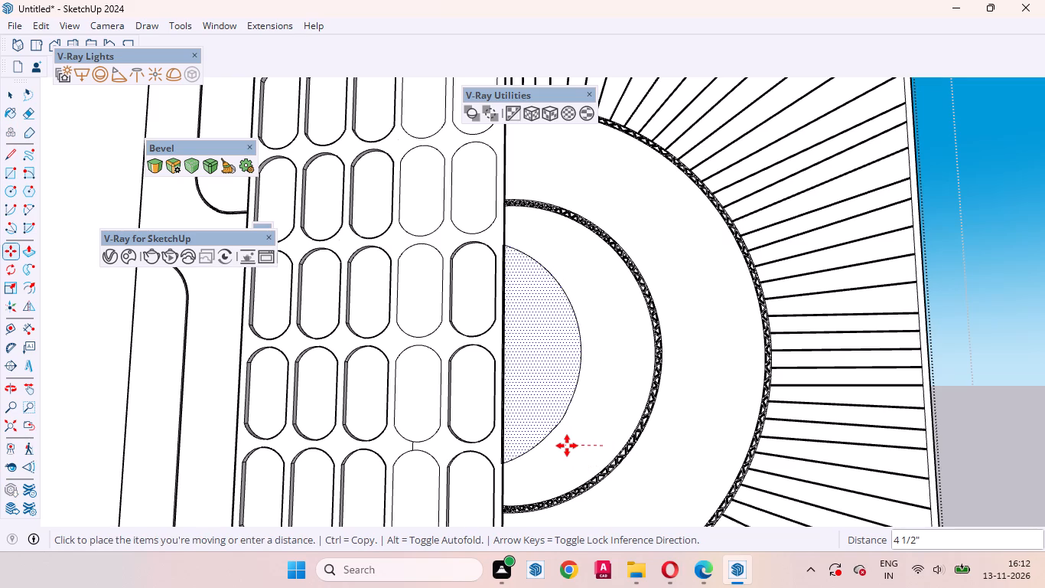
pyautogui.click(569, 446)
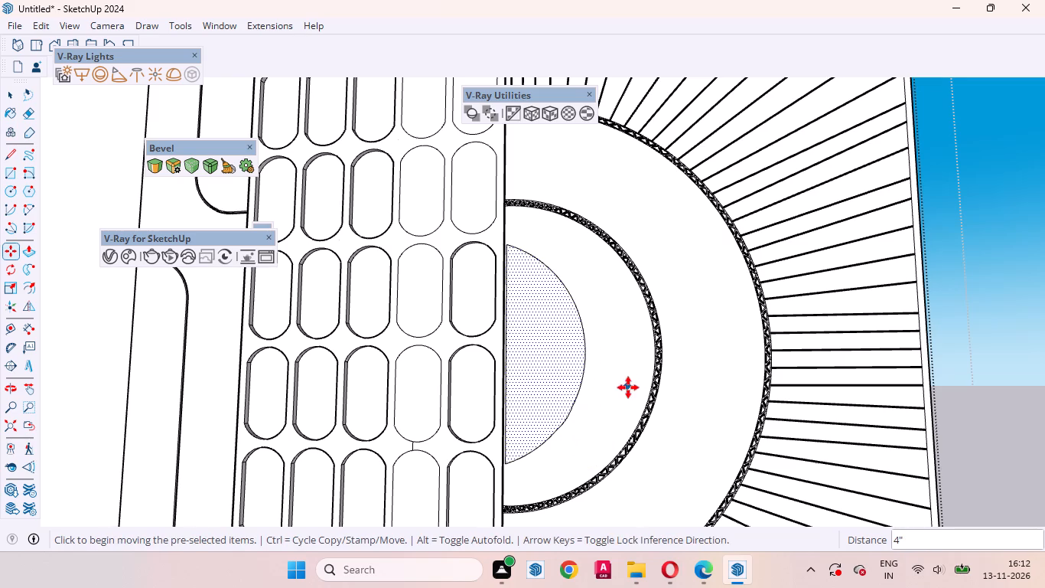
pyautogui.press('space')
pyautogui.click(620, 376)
# Examine the moved inner shape against the rest of the wall from several angles.
pyautogui.scroll(-13, 708, 305)
pyautogui.moveTo(616, 370); pyautogui.dragTo(799, 445, button='middle')
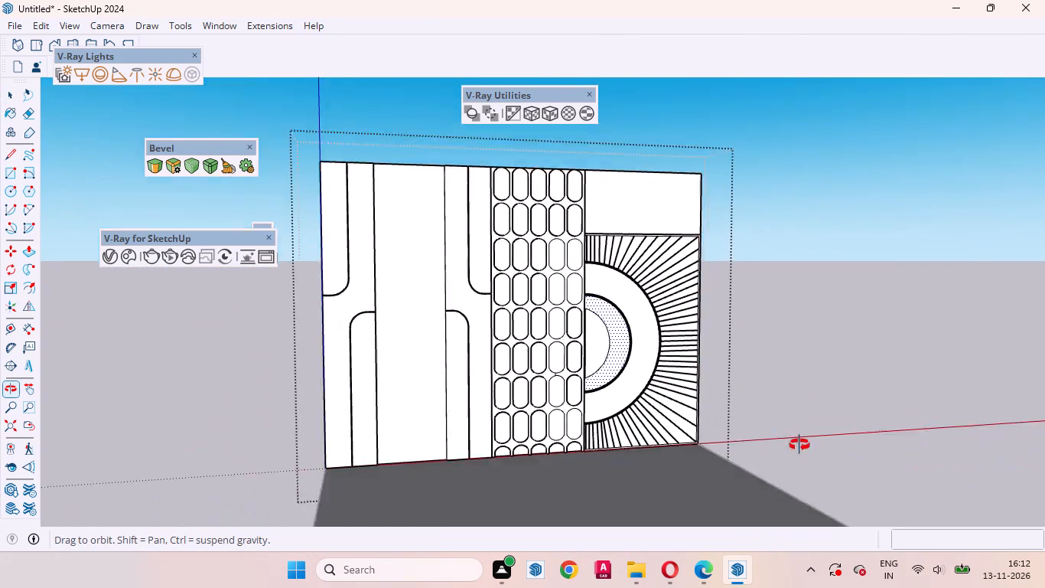
pyautogui.moveTo(799, 445); pyautogui.dragTo(791, 387, button='middle')
pyautogui.scroll(1, 575, 338)
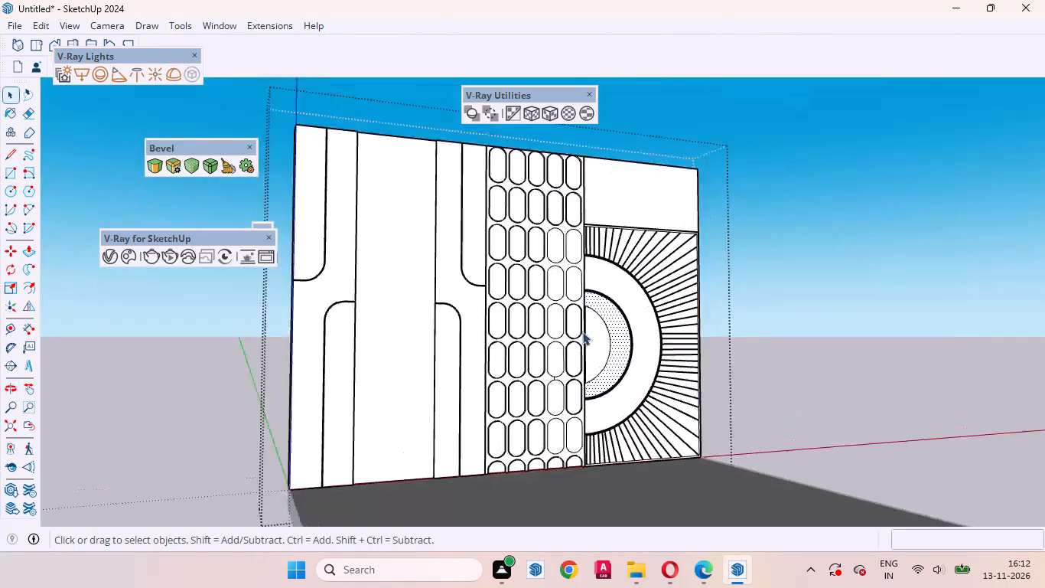
pyautogui.scroll(6, 582, 332)
pyautogui.moveTo(632, 397); pyautogui.dragTo(689, 586, button='middle')
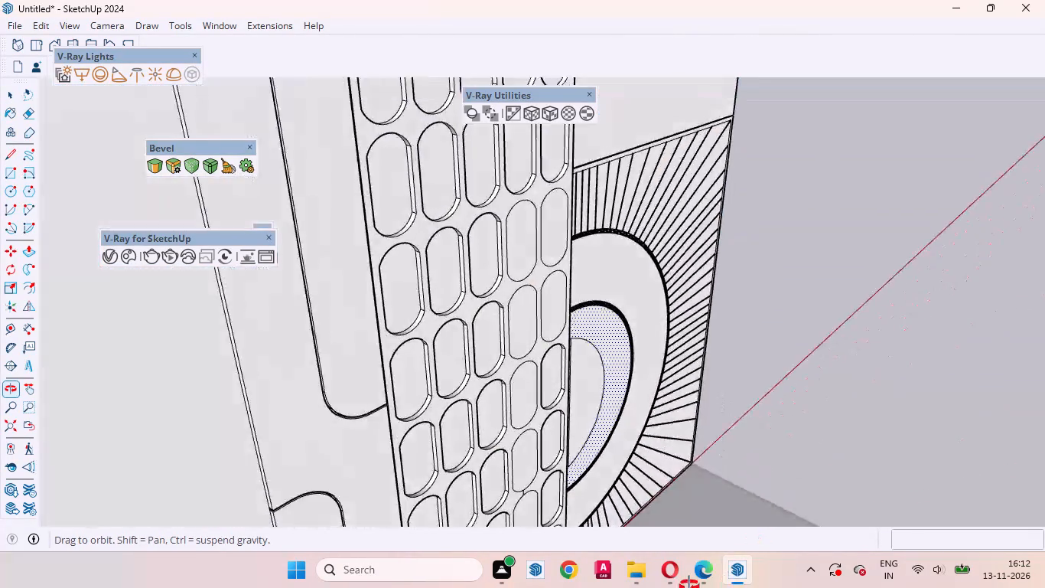
pyautogui.moveTo(689, 586); pyautogui.dragTo(472, 465, button='middle')
pyautogui.moveTo(473, 407); pyautogui.dragTo(499, 341, button='middle')
pyautogui.scroll(-11, 775, 280)
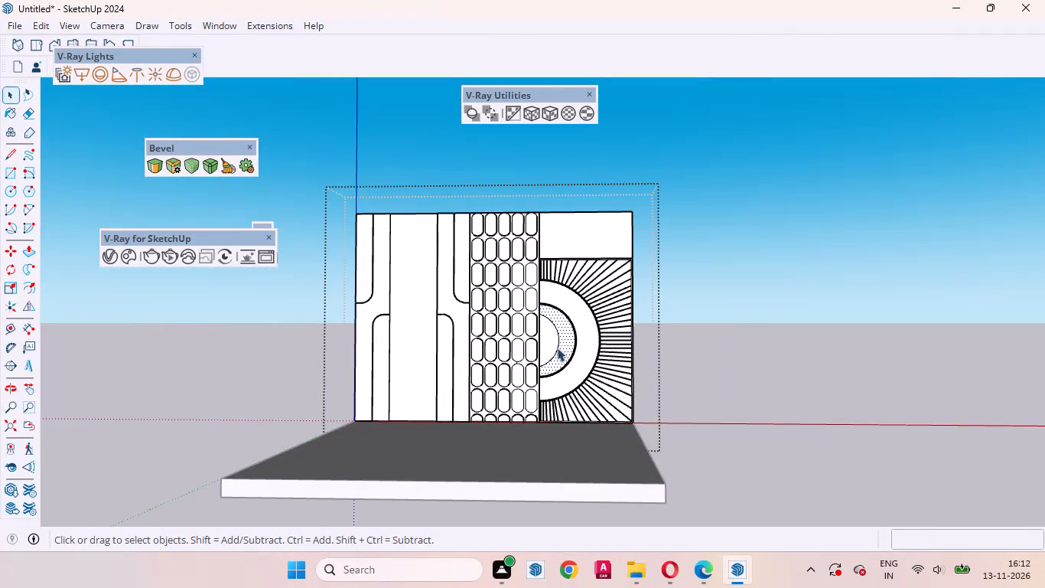
pyautogui.click(557, 338)
# Undo the recent edits back to before the sunburst's inner semicircular face was offset.
pyautogui.hotkey('ctrl', 'z')
pyautogui.hotkey('ctrl', 'z')
pyautogui.hotkey('ctrl', 'z')
pyautogui.hotkey('ctrl', 'z')
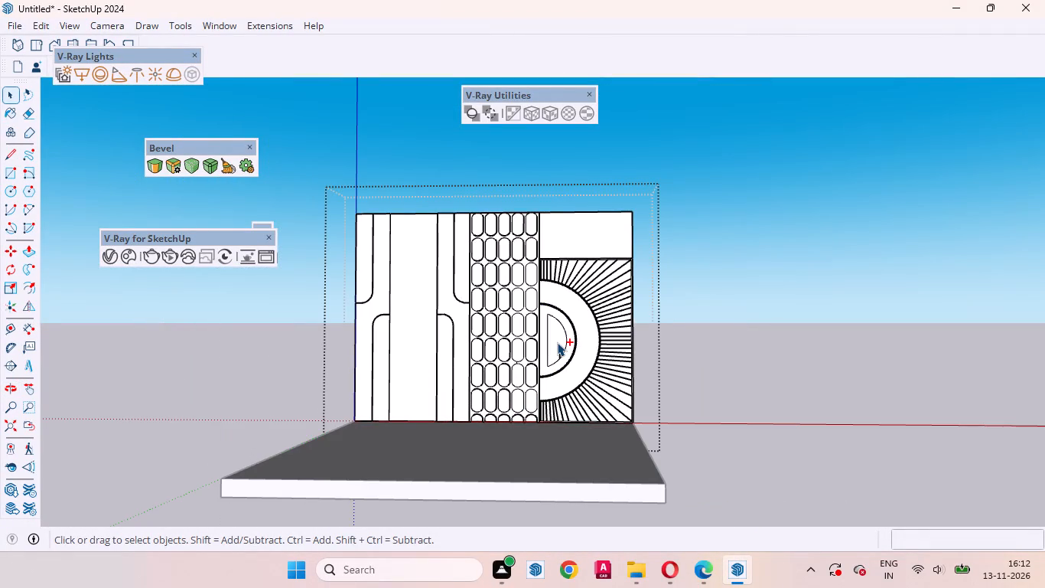
pyautogui.hotkey('ctrl', 'z')
pyautogui.hotkey('ctrl', 'z')
pyautogui.hotkey('ctrl', 'z')
pyautogui.hotkey('ctrl', 'z')
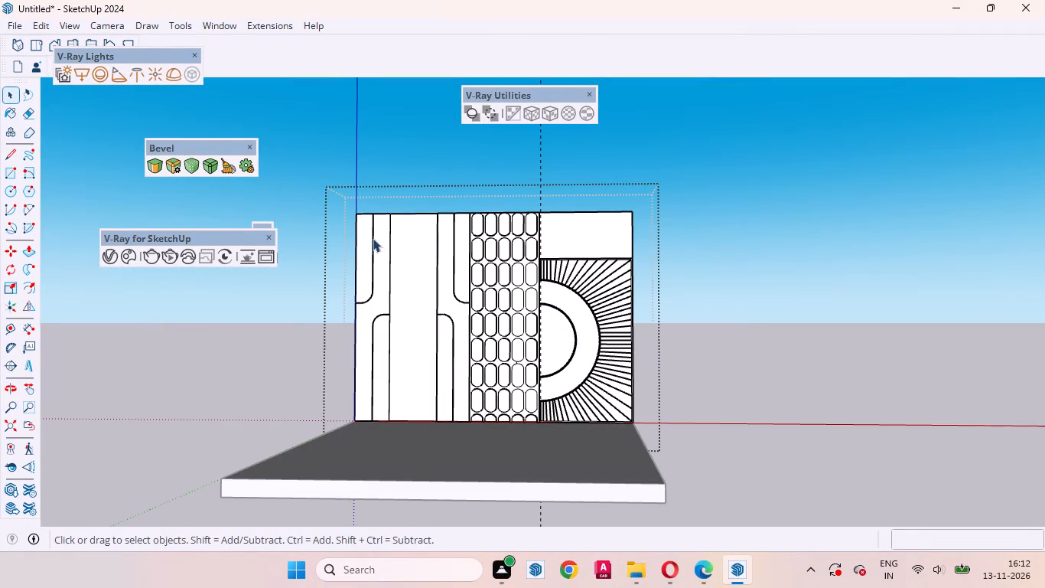
# Delete the vertical guide line along the border between the oval-pattern and sunburst panels.
pyautogui.moveTo(610, 171); pyautogui.dragTo(110, 32)
pyautogui.press('Delete')
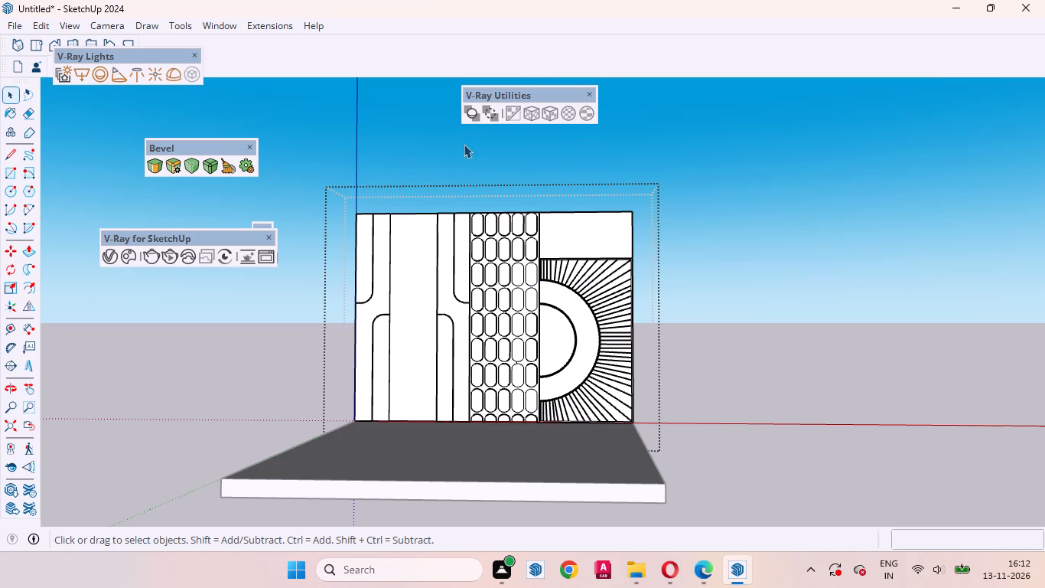
# Examine the sunburst panel's outer edge, bottom corner and ray segments.
pyautogui.scroll(9, 621, 364)
pyautogui.moveTo(623, 194); pyautogui.dragTo(376, 322, button='middle')
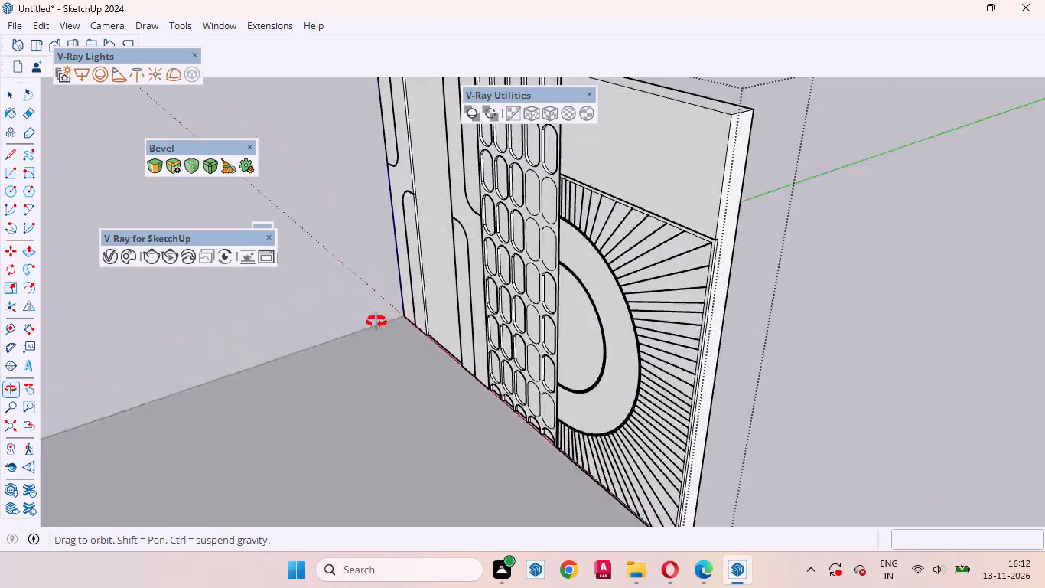
pyautogui.moveTo(376, 322); pyautogui.dragTo(409, 284, button='middle')
pyautogui.scroll(8, 639, 216)
pyautogui.scroll(-4, 527, 187)
pyautogui.scroll(-3, 603, 181)
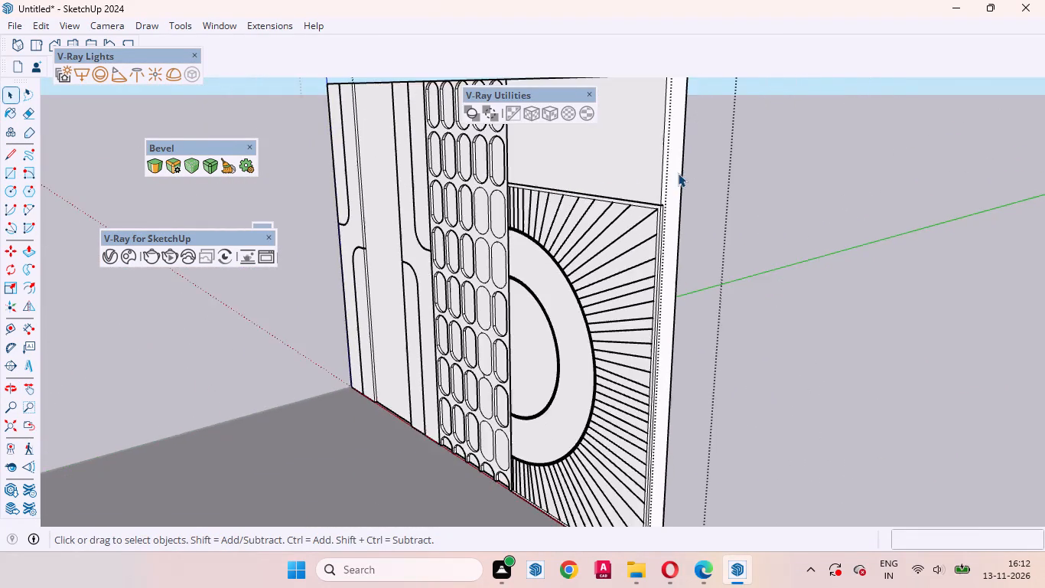
pyautogui.scroll(-4, 678, 173)
pyautogui.scroll(10, 574, 415)
pyautogui.moveTo(565, 409); pyautogui.dragTo(556, 375, button='middle')
pyautogui.scroll(-4, 480, 303)
pyautogui.scroll(11, 615, 347)
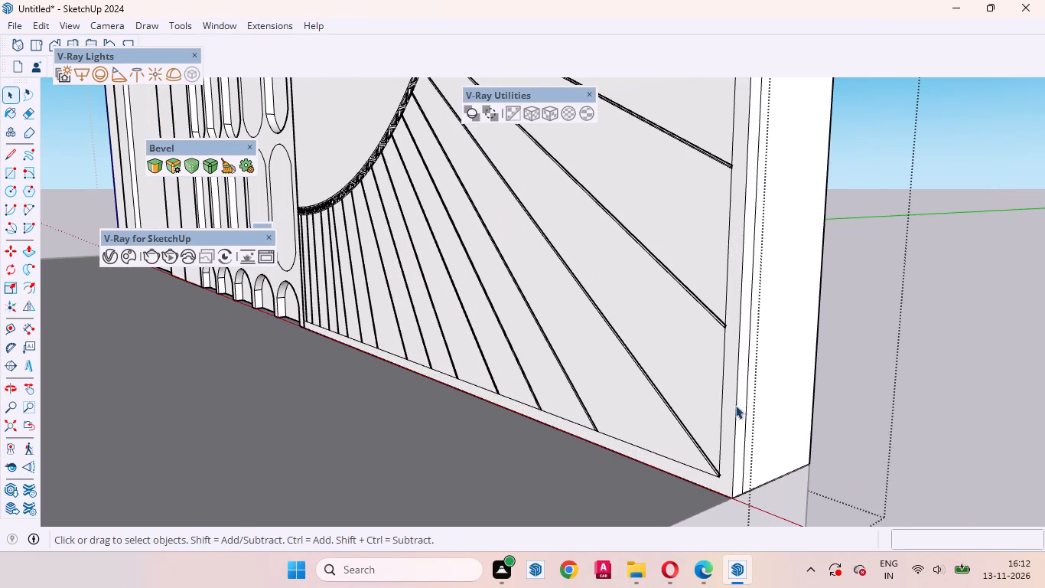
pyautogui.moveTo(697, 388); pyautogui.dragTo(951, 429, button='middle')
pyautogui.scroll(-5, 763, 369)
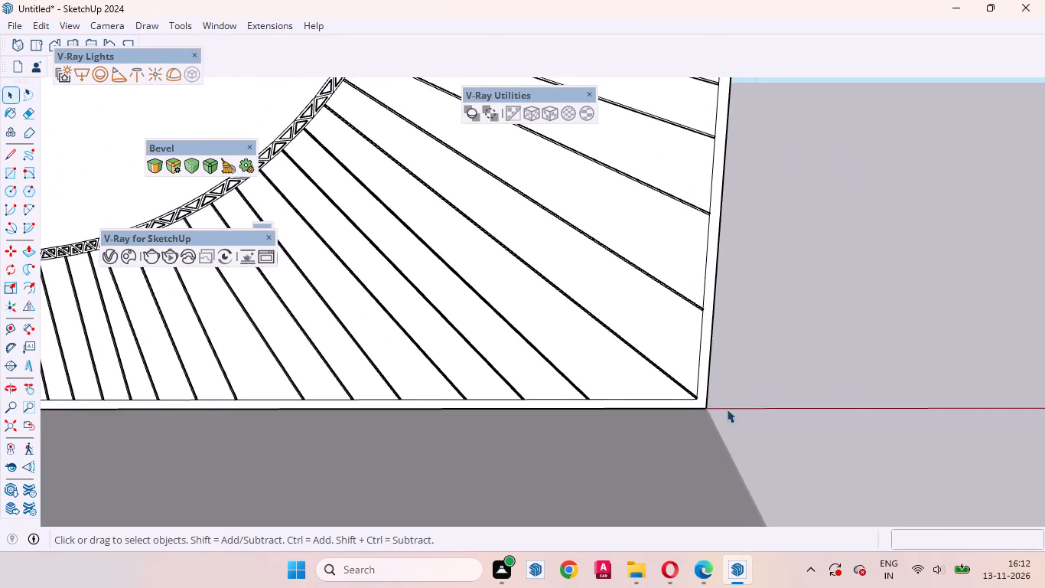
pyautogui.scroll(-2, 727, 409)
pyautogui.click(642, 317)
pyautogui.click(645, 271)
pyautogui.scroll(-8, 719, 318)
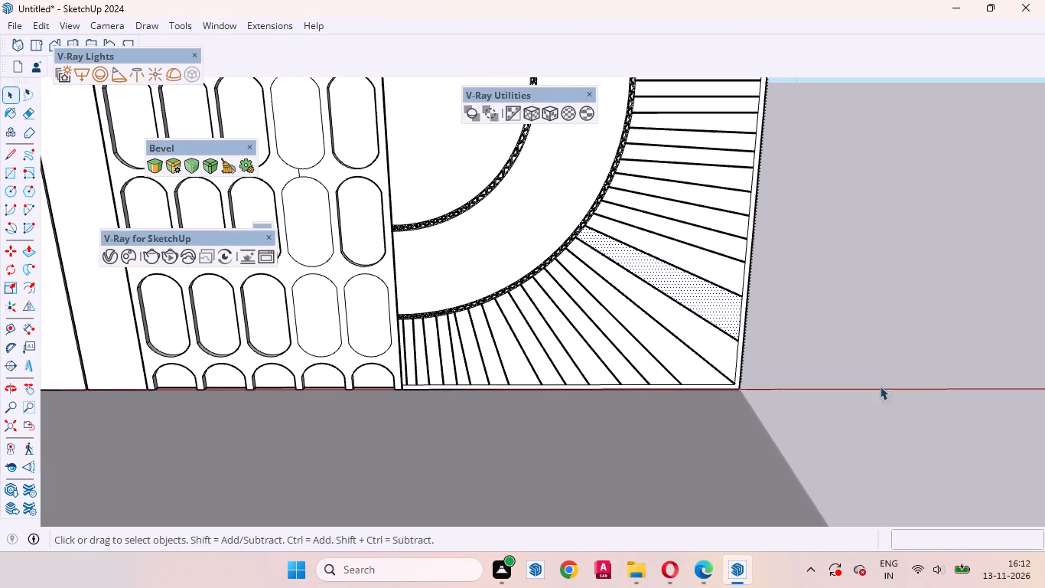
# Examine the lower ends of the sunburst's two patterned rings and the band between them at the oval-pattern panel's border.
pyautogui.scroll(7, 393, 167)
pyautogui.scroll(-4, 450, 266)
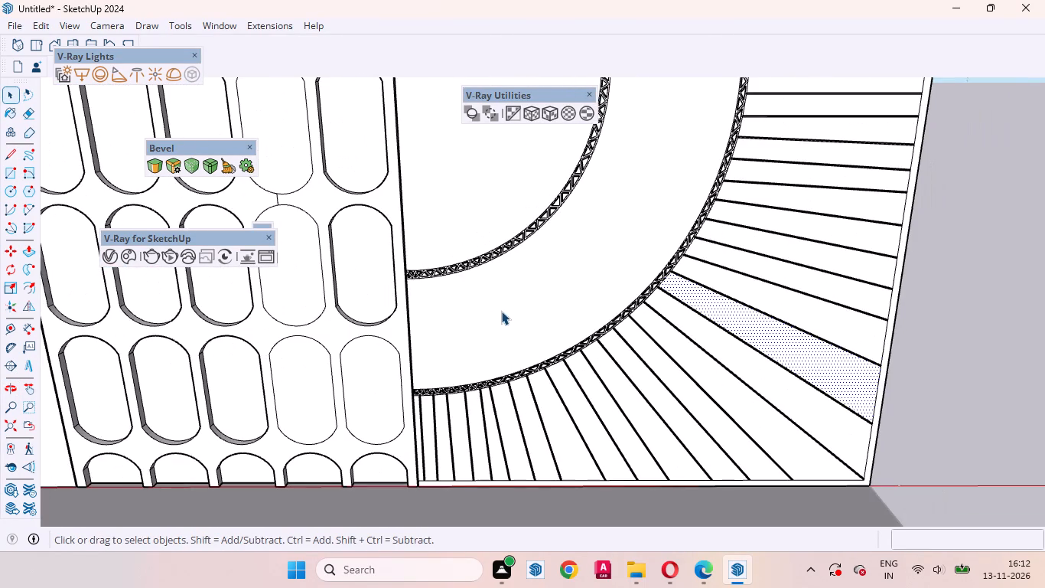
pyautogui.scroll(8, 451, 301)
pyautogui.scroll(-2, 419, 276)
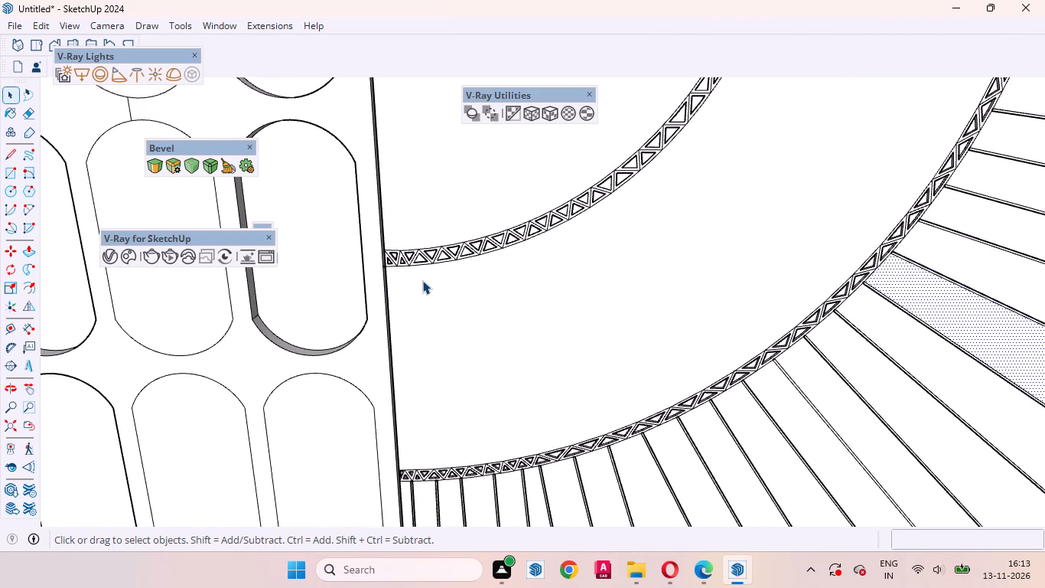
pyautogui.scroll(4, 422, 280)
pyautogui.scroll(-4, 427, 279)
pyautogui.click(435, 312)
pyautogui.scroll(-4, 397, 248)
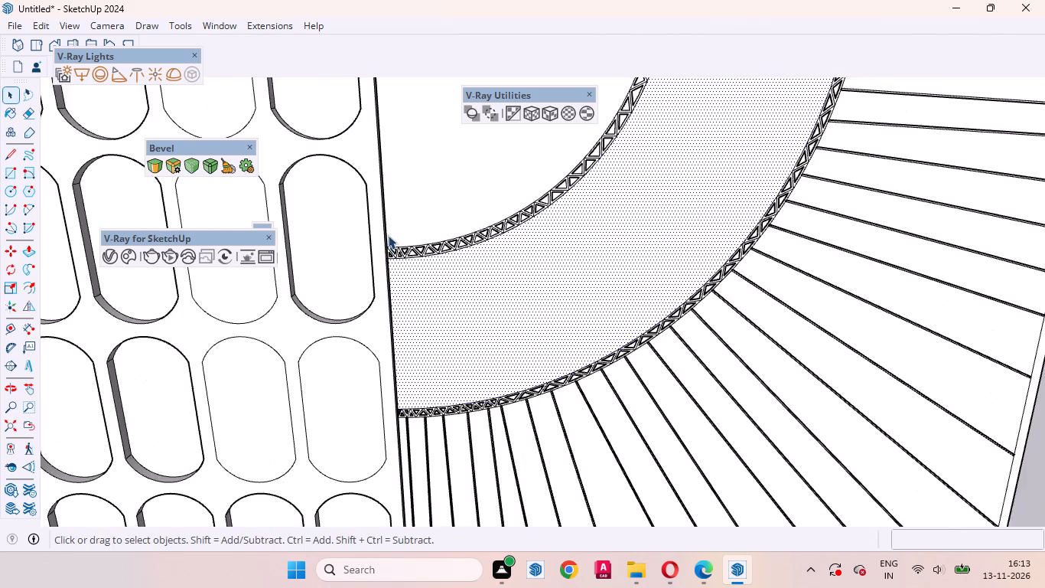
pyautogui.scroll(-2, 388, 235)
pyautogui.scroll(5, 405, 261)
pyautogui.scroll(-3, 405, 261)
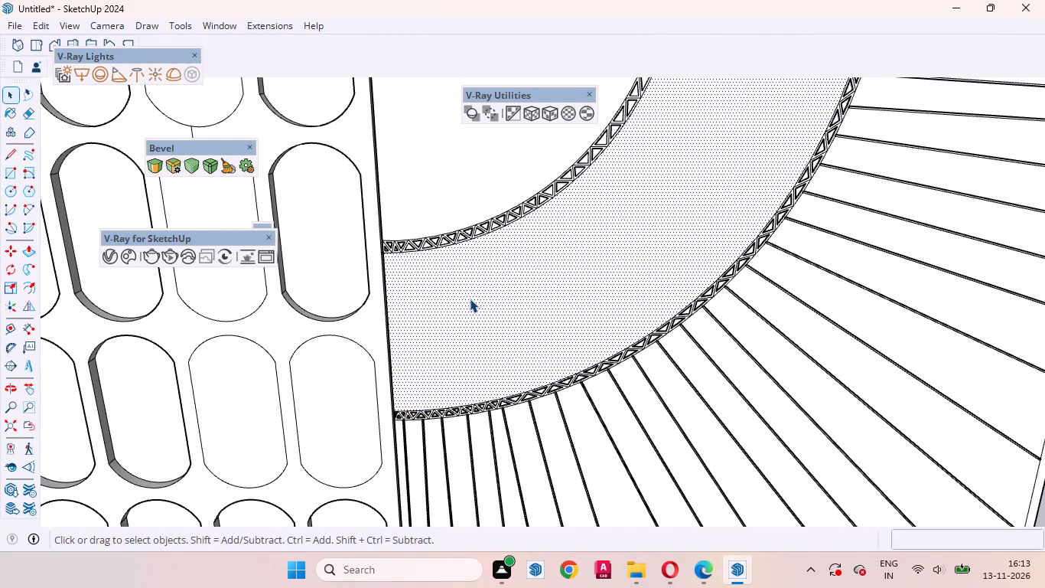
pyautogui.scroll(3, 542, 302)
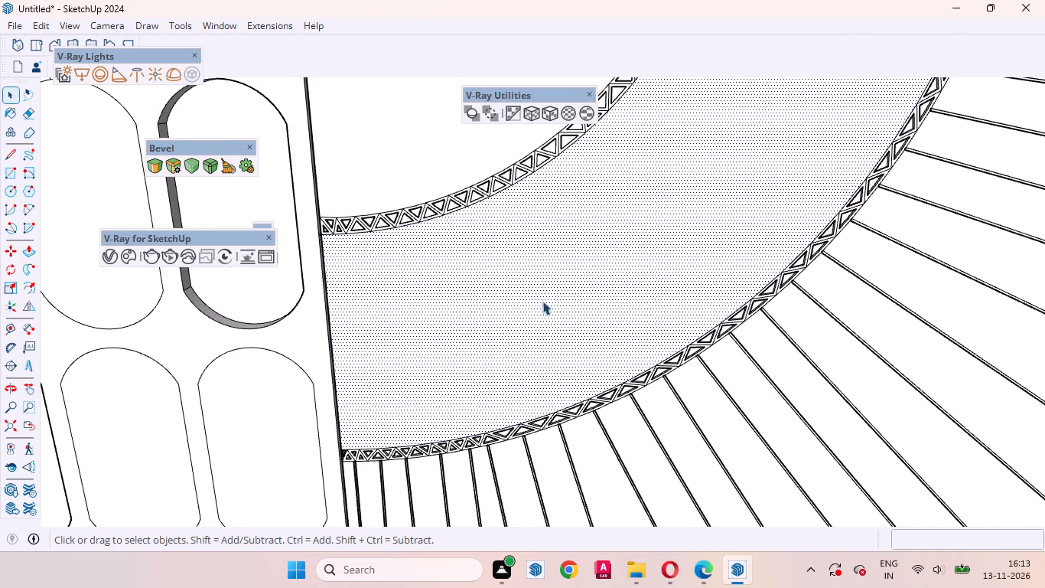
pyautogui.scroll(-3, 541, 309)
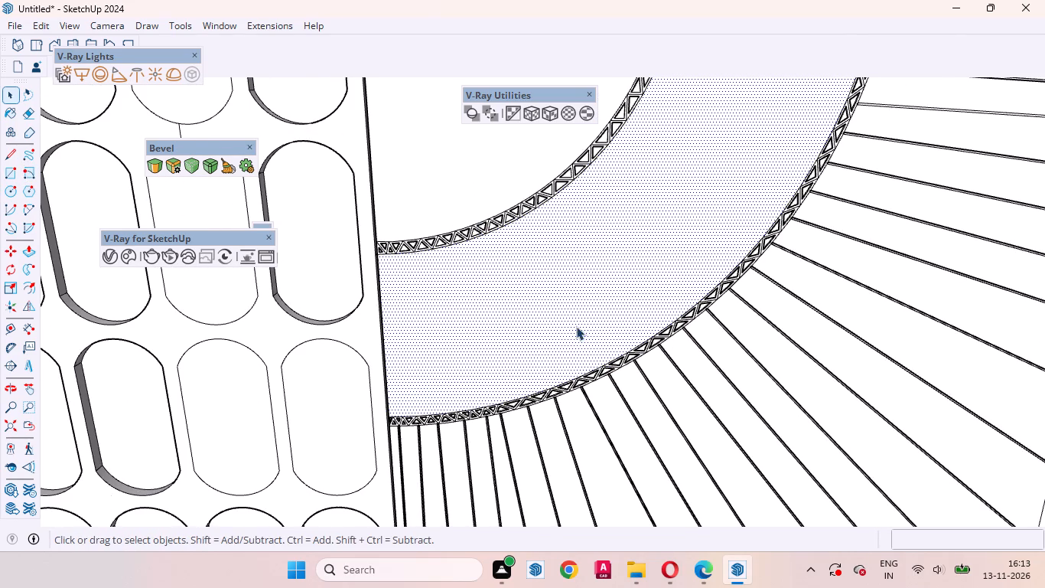
pyautogui.scroll(-13, 521, 354)
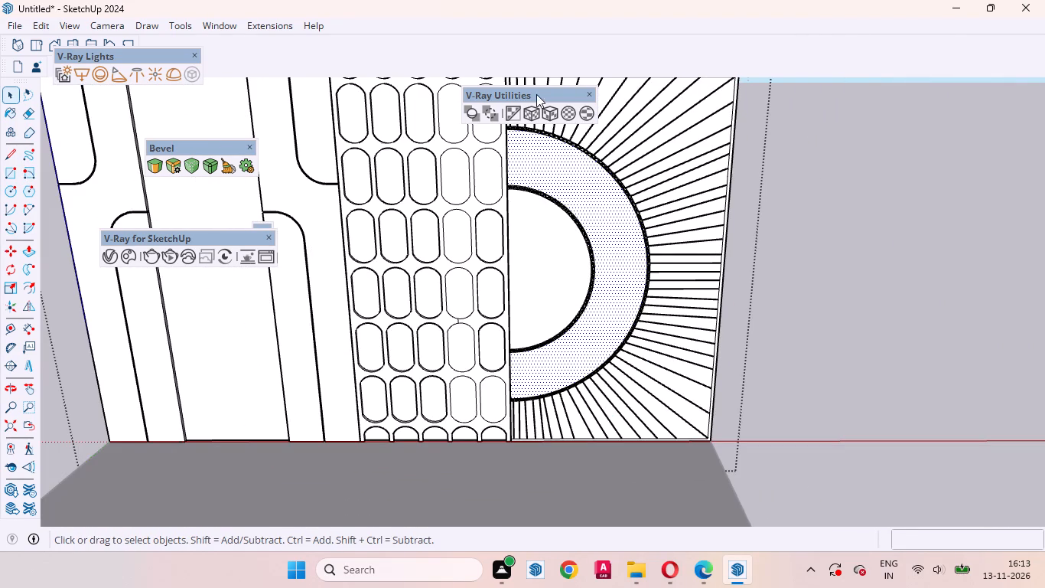
# Draw a horizontal line about 11 3/4 inches long across the band between the sunburst's two patterned rings at mid-height.
pyautogui.scroll(6, 525, 100)
pyautogui.press('l')
pyautogui.scroll(8, 518, 263)
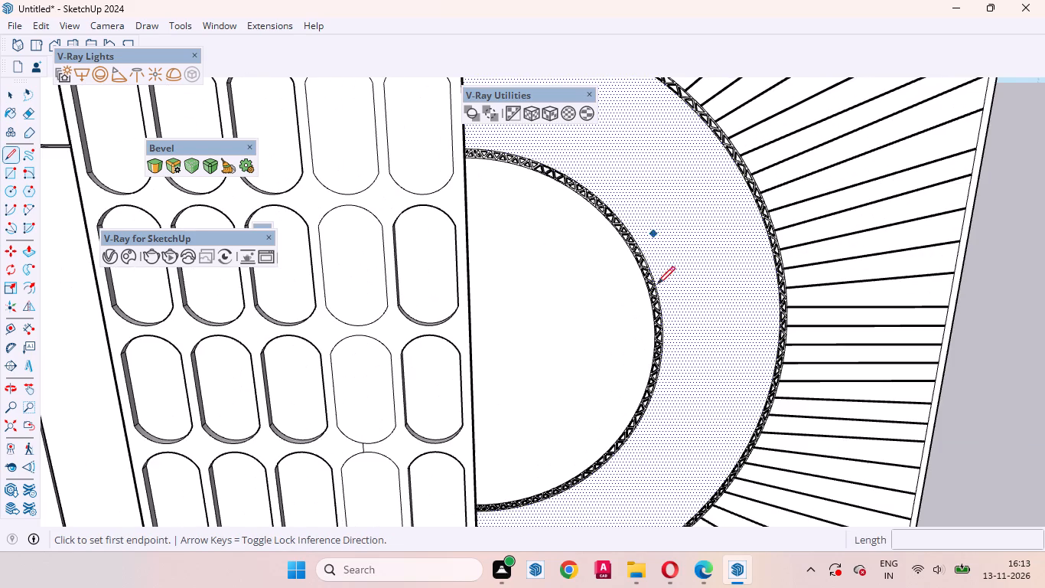
pyautogui.scroll(-5, 597, 333)
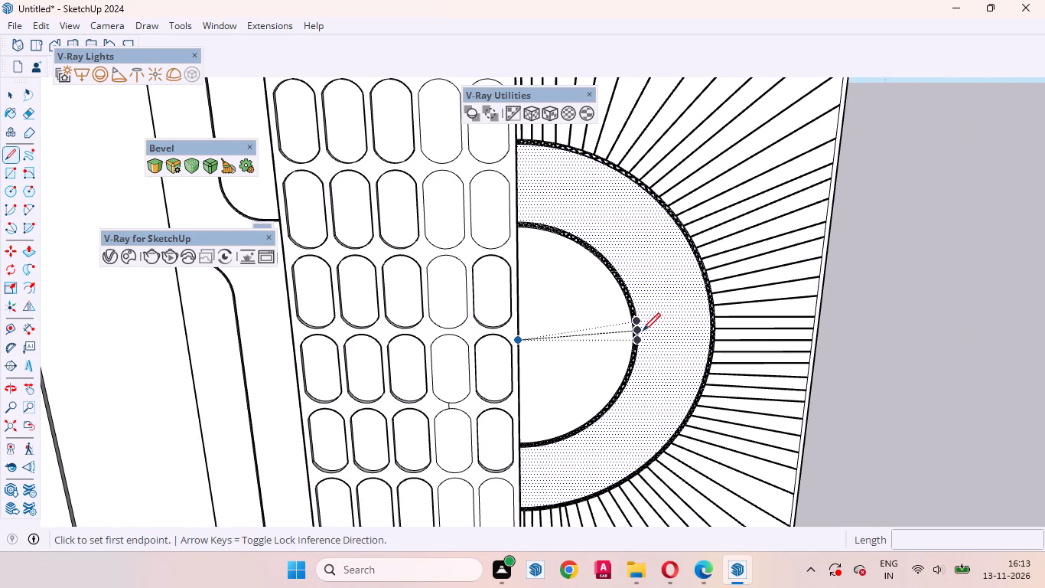
pyautogui.click(642, 337)
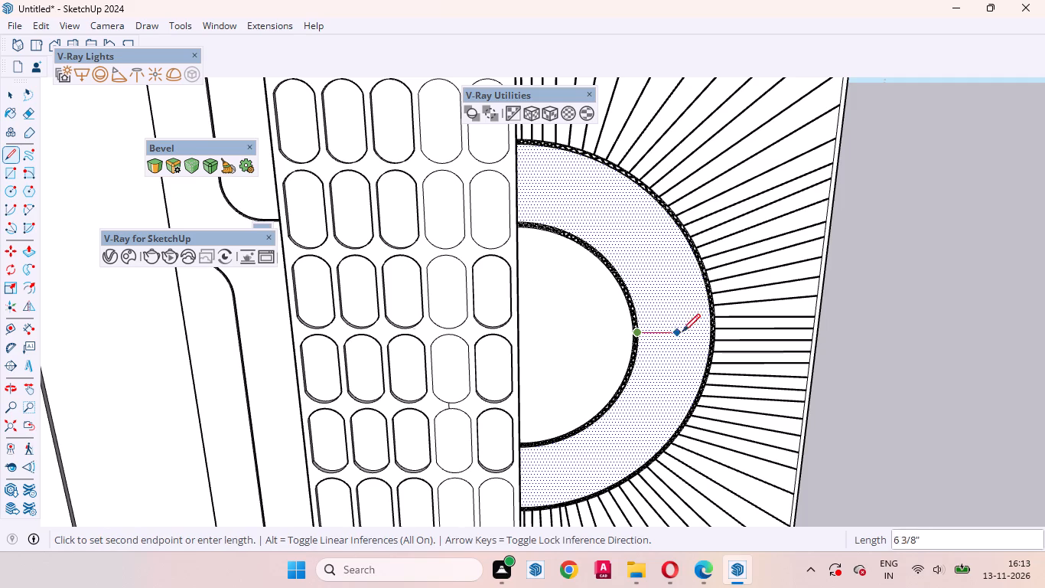
pyautogui.scroll(4, 705, 334)
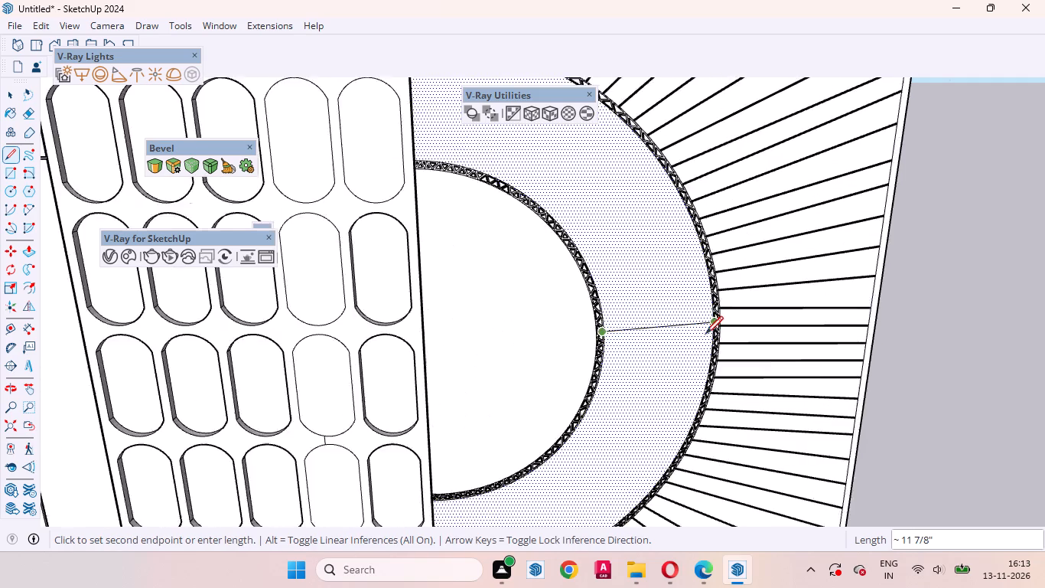
pyautogui.scroll(3, 705, 334)
pyautogui.click(713, 332)
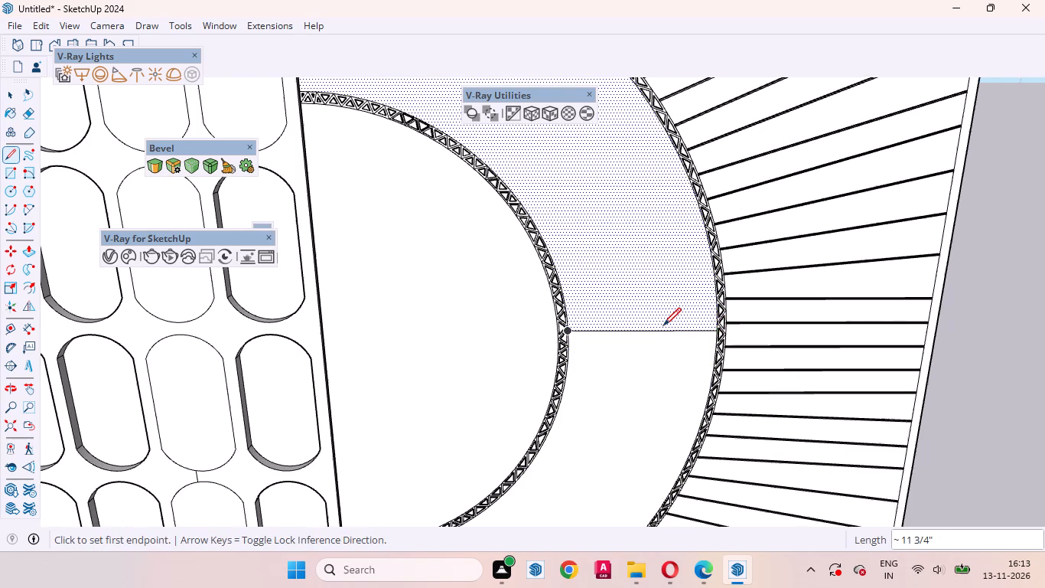
pyautogui.press('space')
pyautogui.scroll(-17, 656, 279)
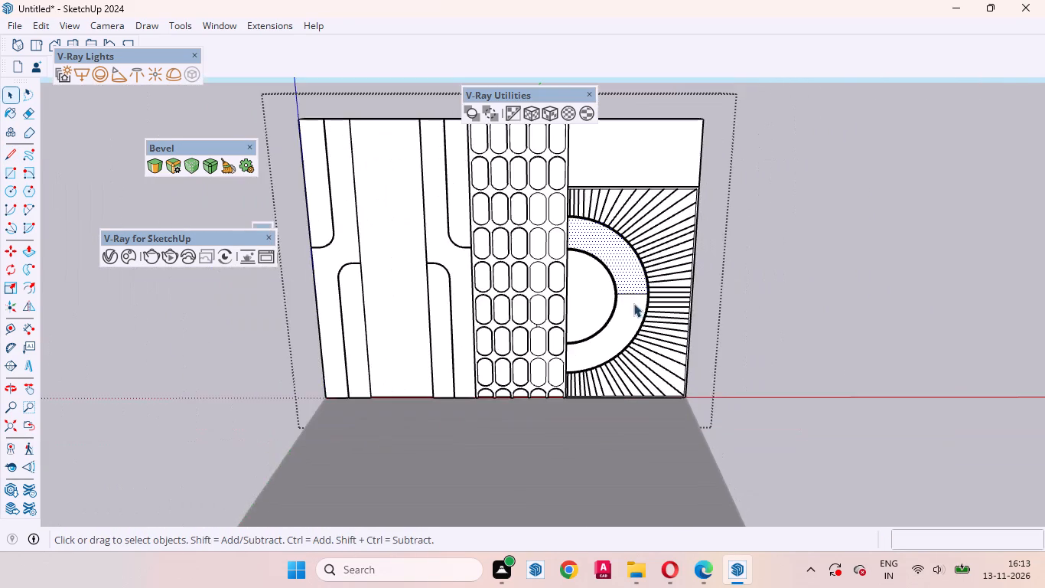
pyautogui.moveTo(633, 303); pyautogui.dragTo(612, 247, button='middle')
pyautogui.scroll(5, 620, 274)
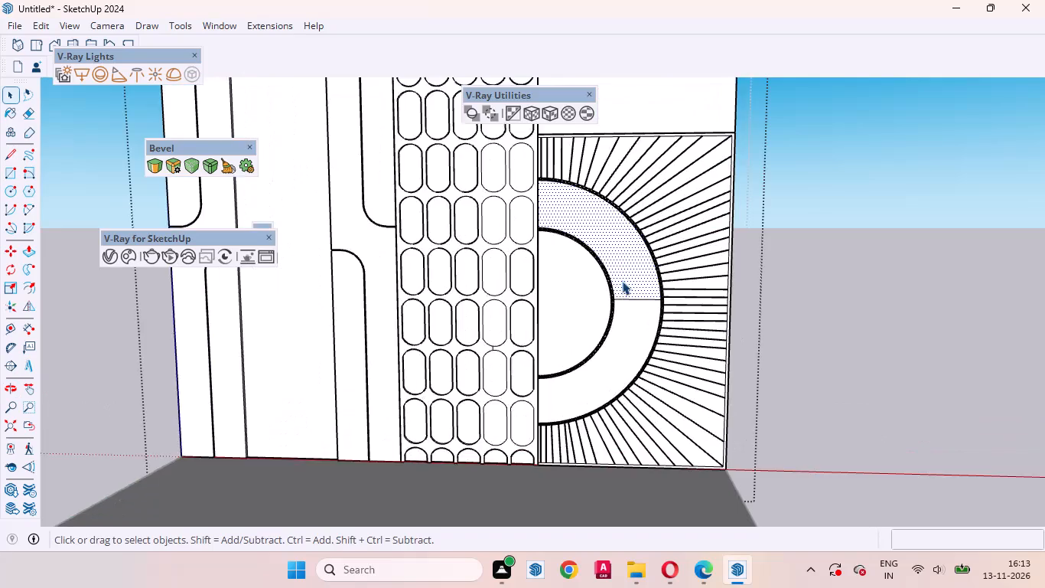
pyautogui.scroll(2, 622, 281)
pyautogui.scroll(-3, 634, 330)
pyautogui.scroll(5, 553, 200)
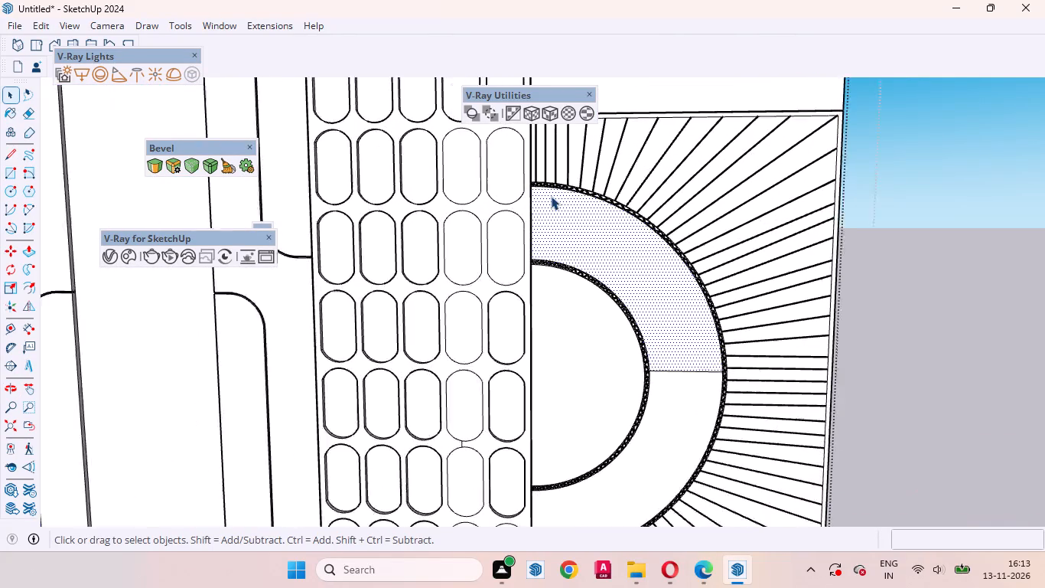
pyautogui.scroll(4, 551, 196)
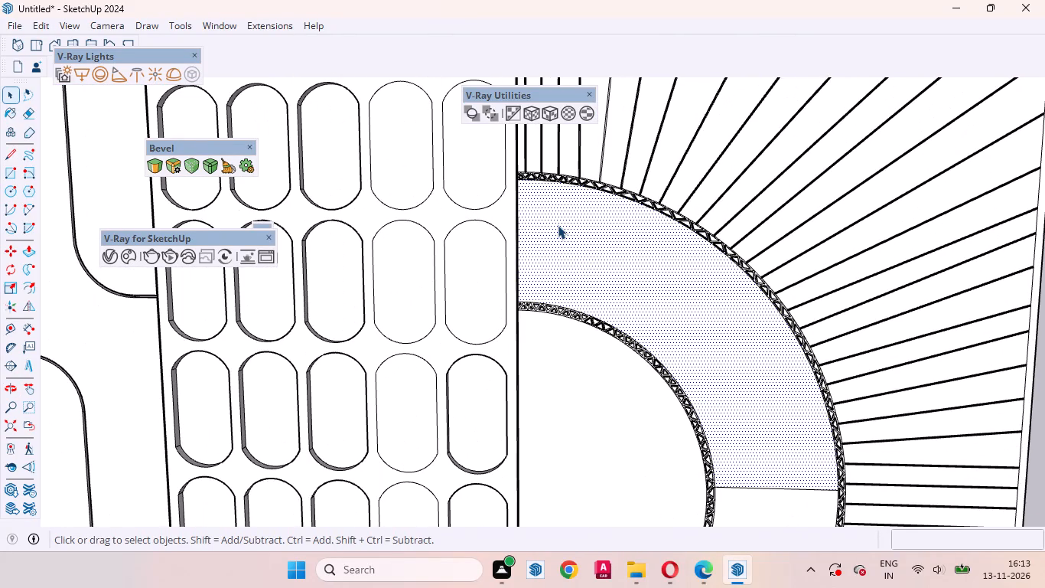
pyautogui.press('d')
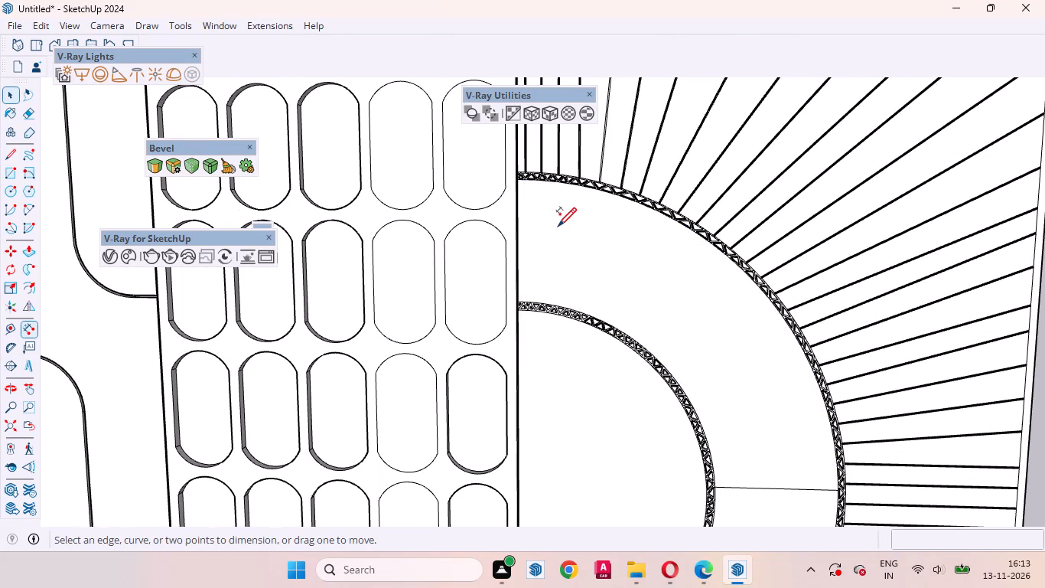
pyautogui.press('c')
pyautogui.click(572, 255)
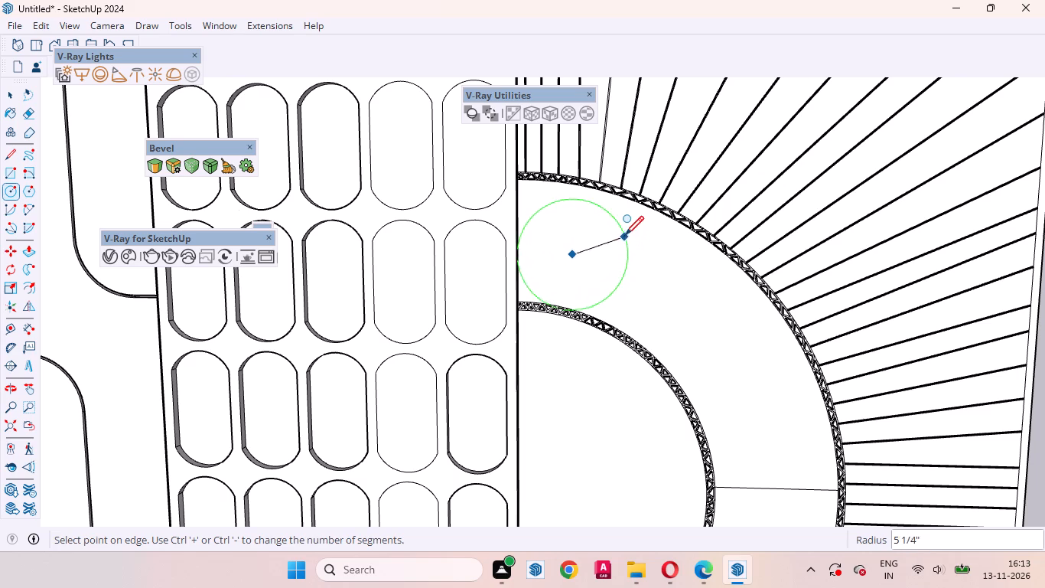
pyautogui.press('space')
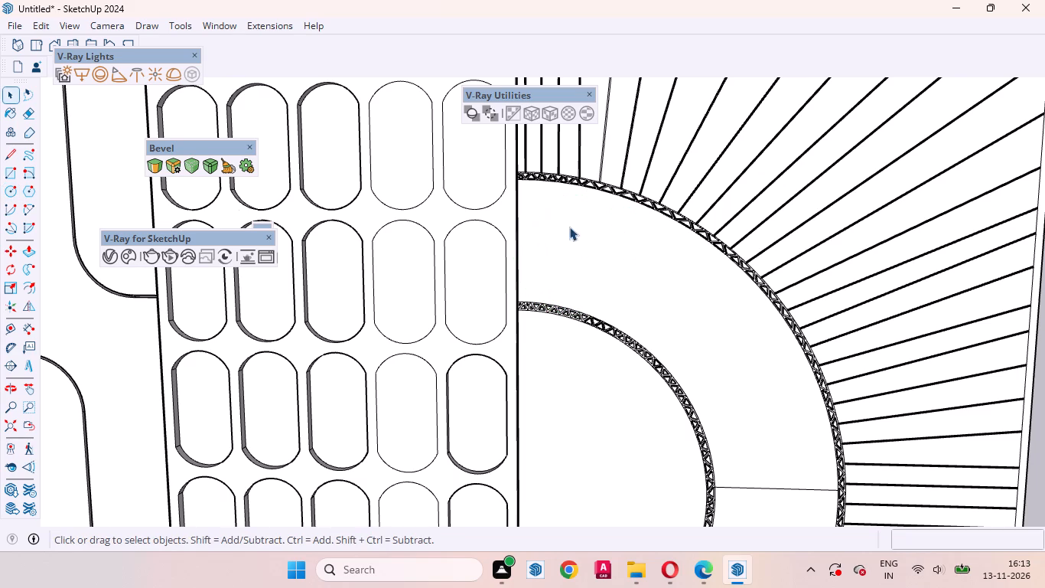
# Draw a short horizontal line from the oval-pattern panel's border into the upper end of the band between the rings.
pyautogui.press('l')
pyautogui.click(521, 242)
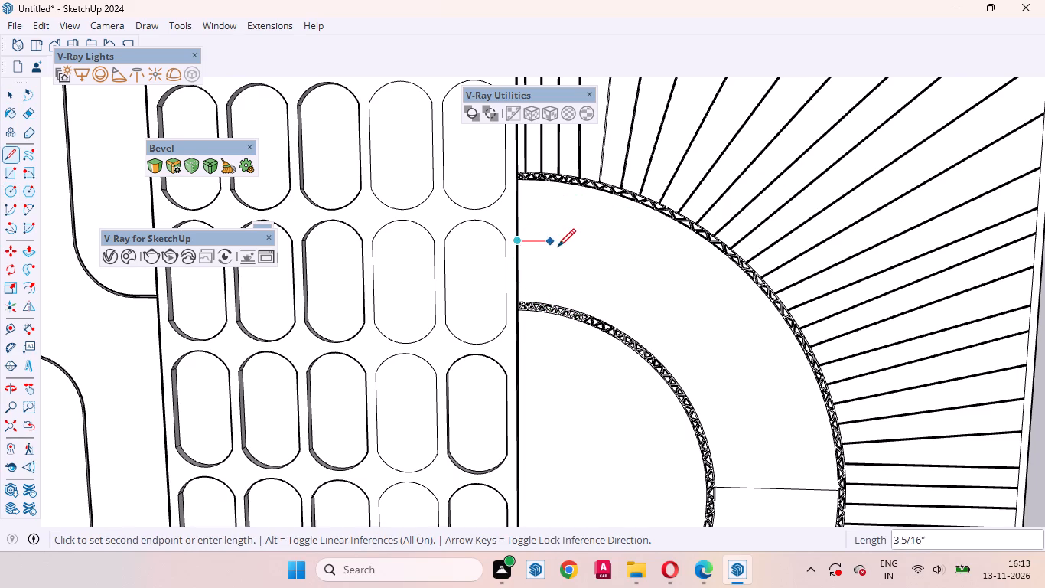
pyautogui.click(618, 248)
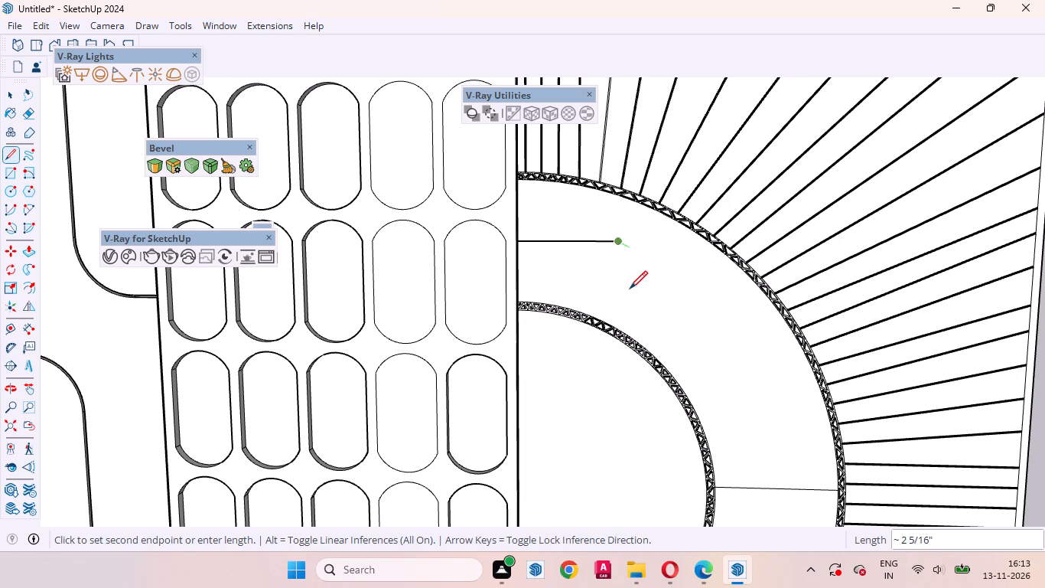
pyautogui.press('space')
# Draw a circle with a radius of about 4 3/8 inches centred on the short line's midpoint in the upper band.
pyautogui.press('c')
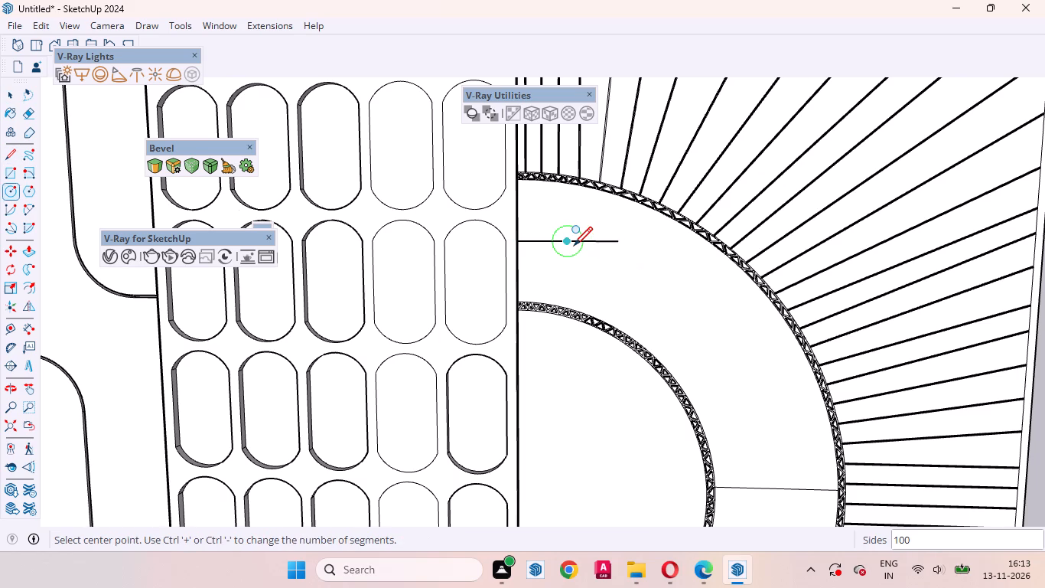
pyautogui.click(574, 244)
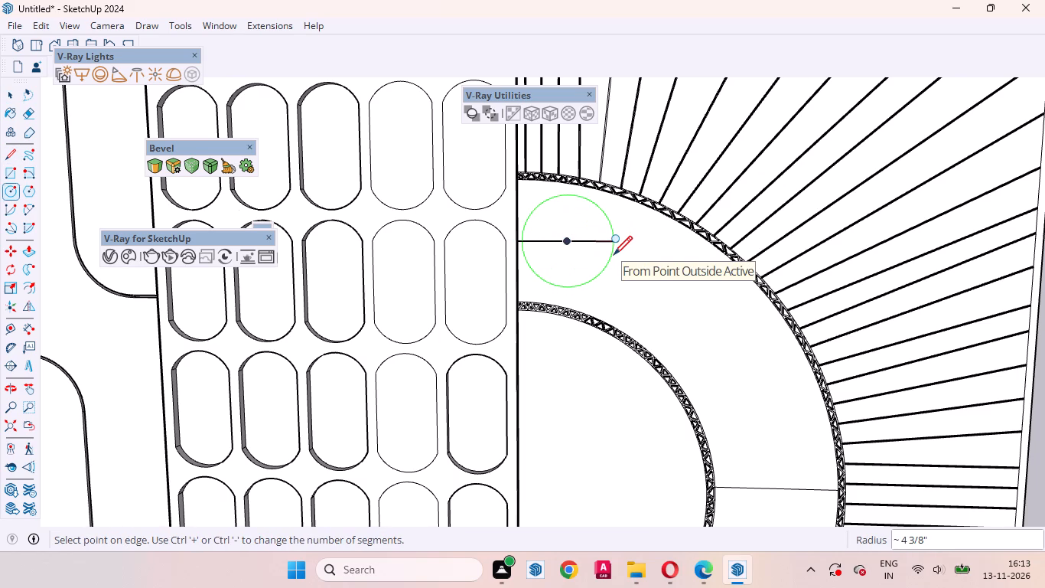
pyautogui.press('space')
# Erase the short horizontal line's segments inside the circle and on both sides of it.
pyautogui.click(630, 289)
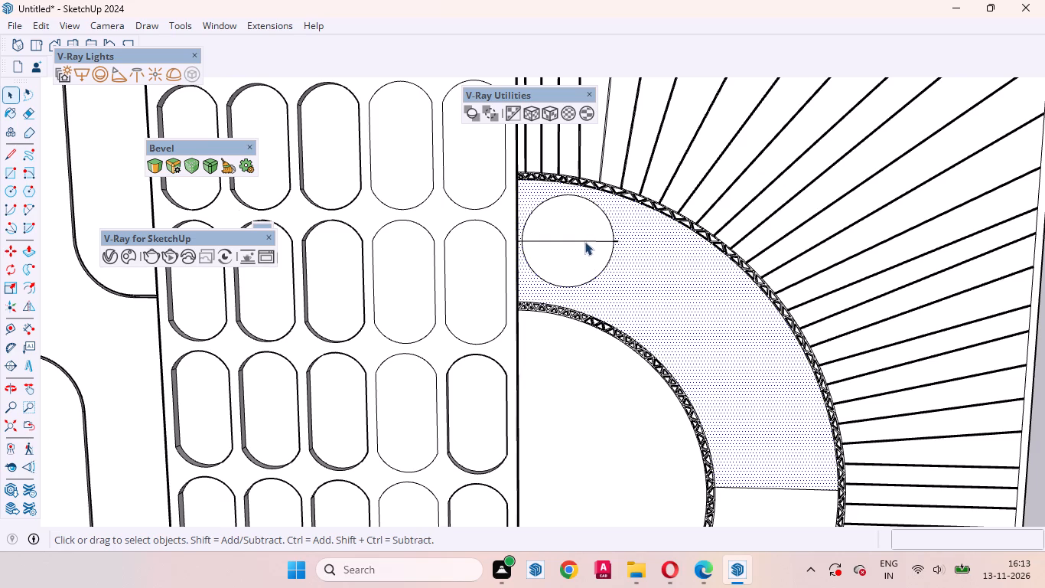
pyautogui.click(584, 240)
pyautogui.rightClick(584, 240)
pyautogui.click(621, 266)
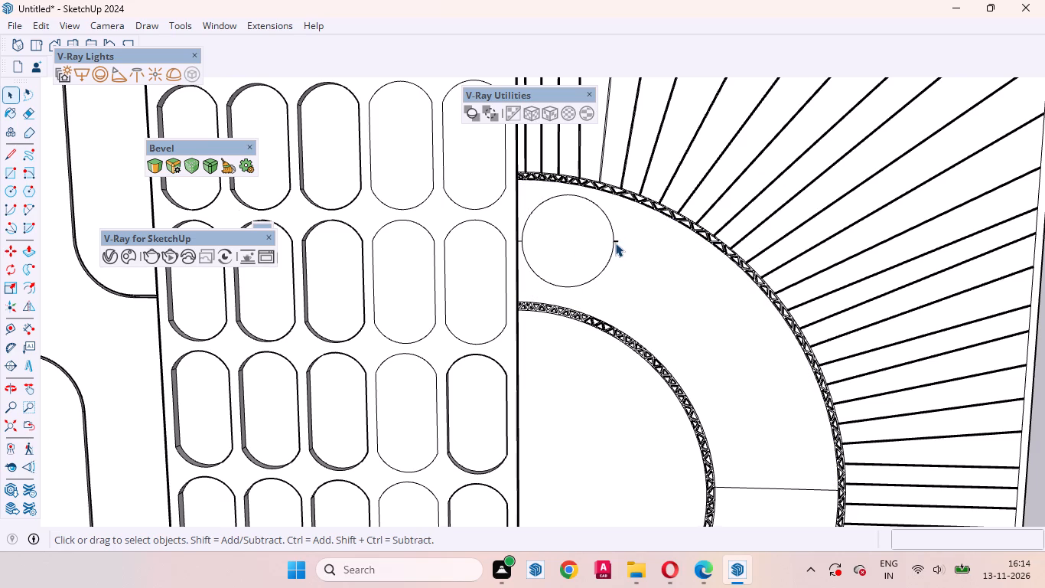
pyautogui.click(615, 240)
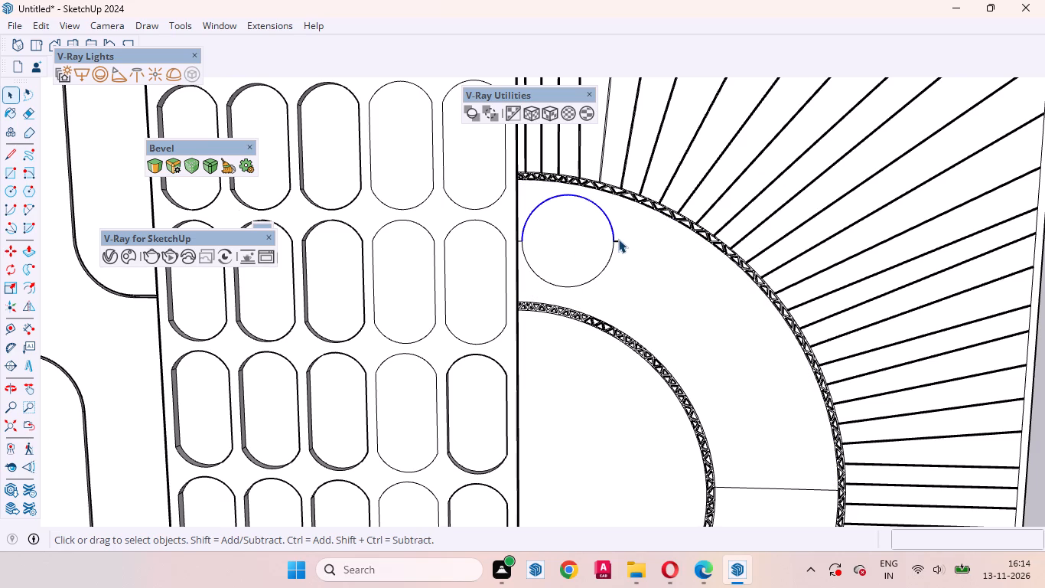
pyautogui.click(618, 240)
pyautogui.rightClick(618, 240)
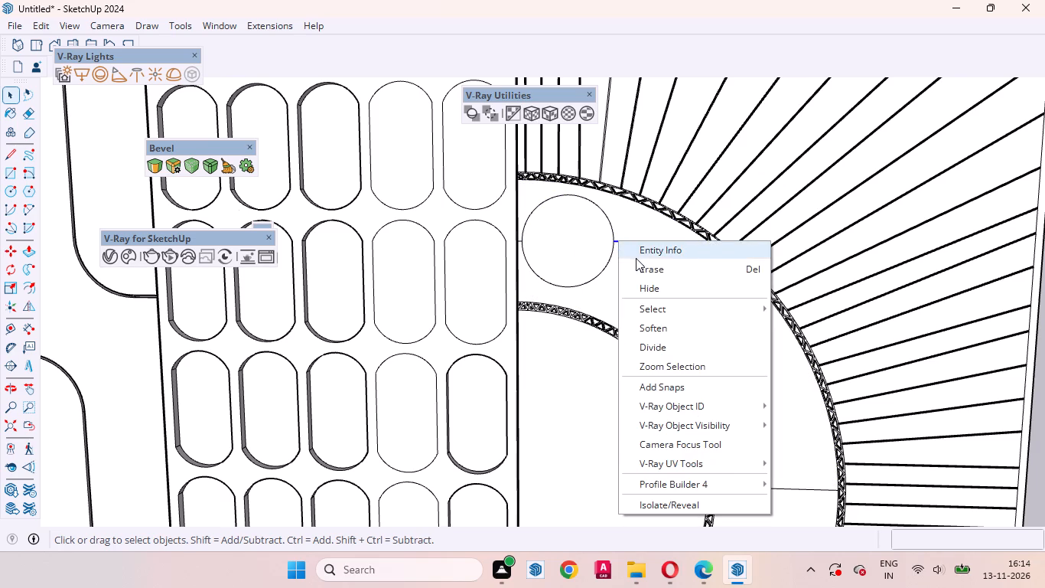
pyautogui.click(637, 264)
pyautogui.scroll(7, 553, 243)
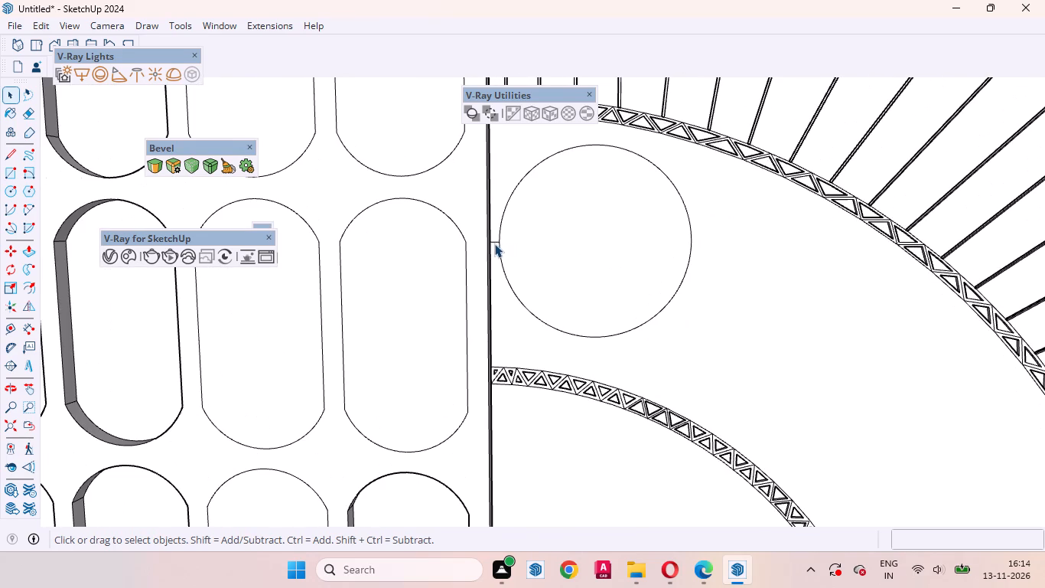
pyautogui.click(493, 240)
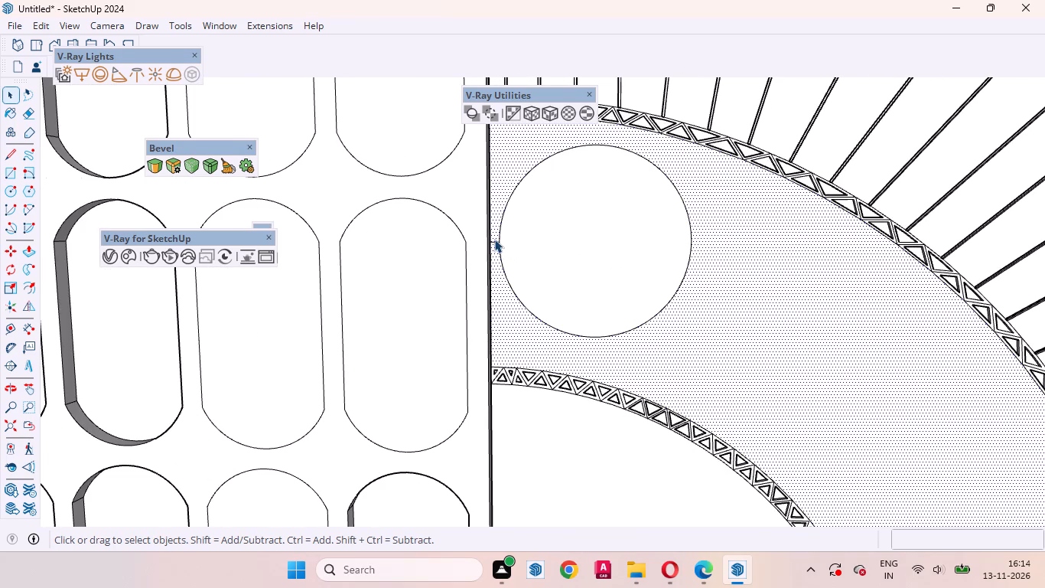
pyautogui.click(495, 239)
pyautogui.scroll(7, 495, 241)
pyautogui.click(496, 241)
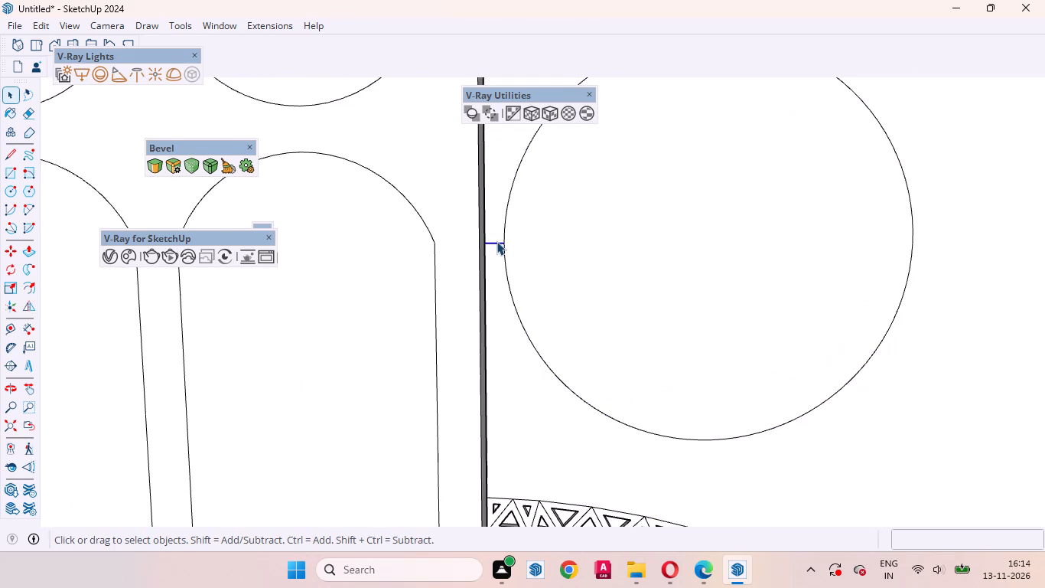
pyautogui.rightClick(496, 241)
pyautogui.click(519, 261)
# Copy the circle three times along the band towards its mid-height, at distances of about 10 7/16, 10 3/8 and 10 11/16 inches.
pyautogui.click(583, 257)
pyautogui.scroll(-8, 575, 286)
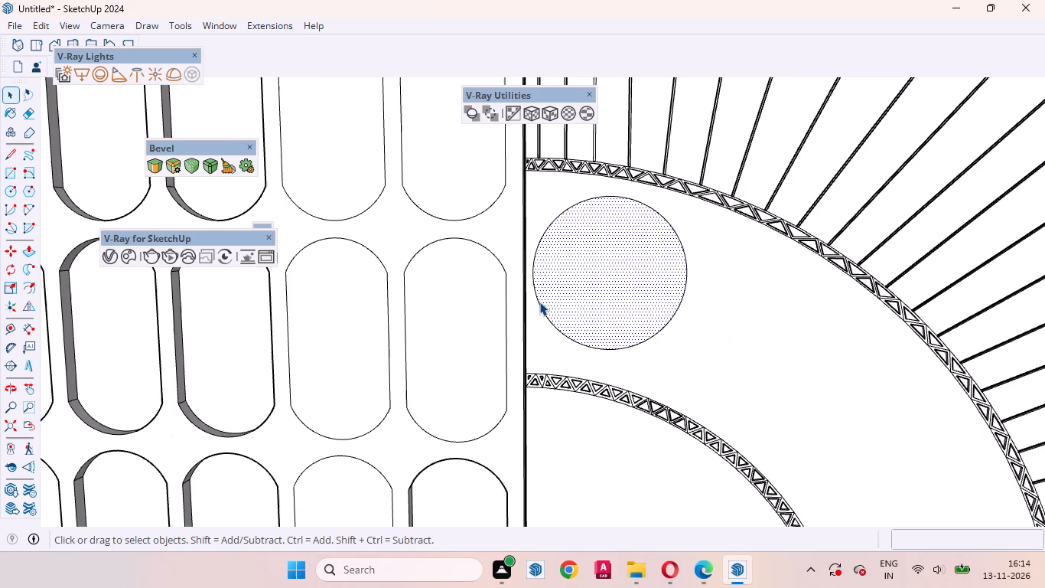
pyautogui.scroll(-19, 539, 302)
pyautogui.scroll(2, 619, 314)
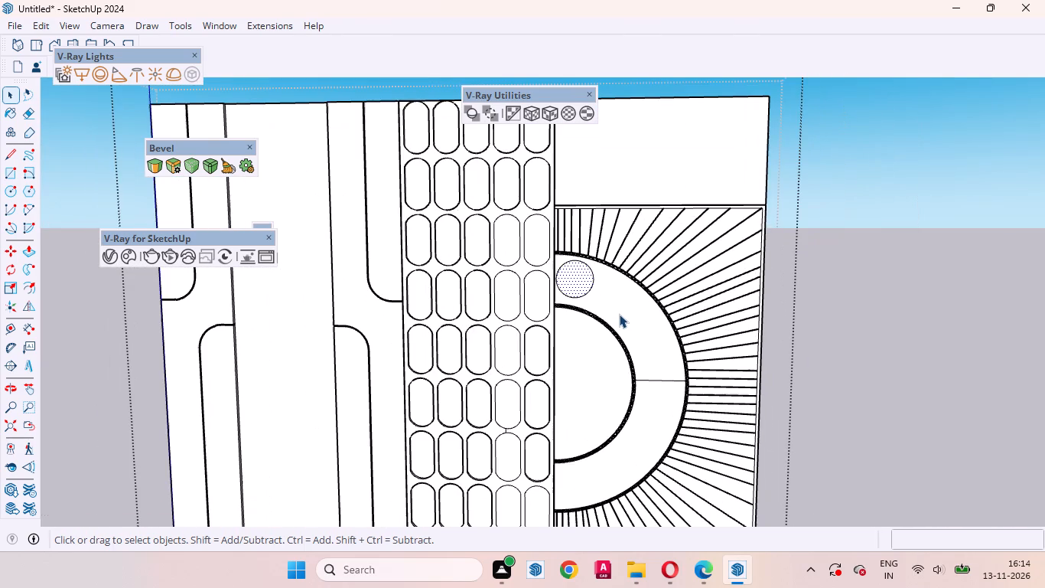
pyautogui.press('m')
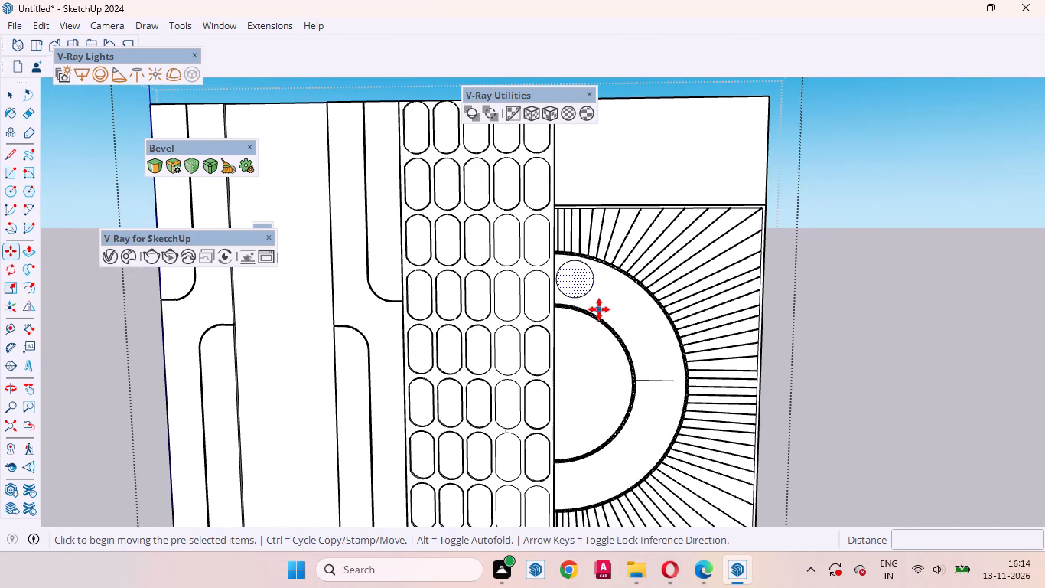
pyautogui.click(601, 301)
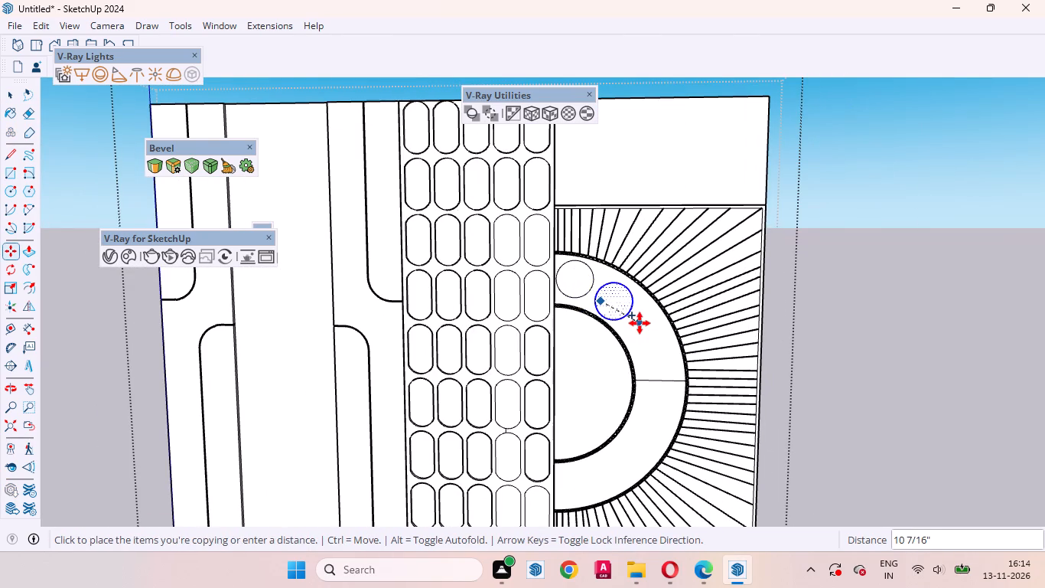
pyautogui.click(640, 323)
pyautogui.click(640, 324)
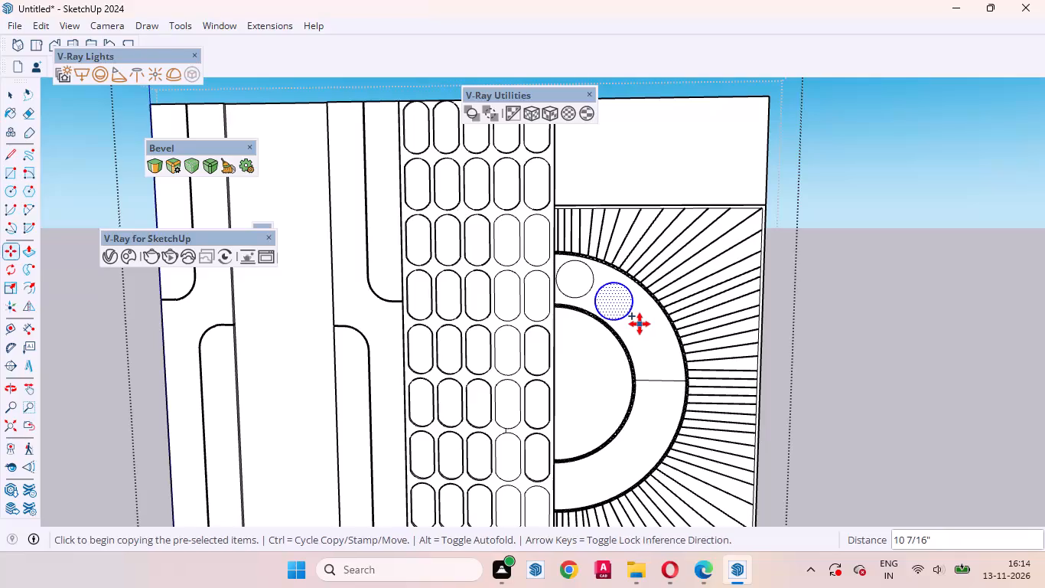
pyautogui.click(671, 355)
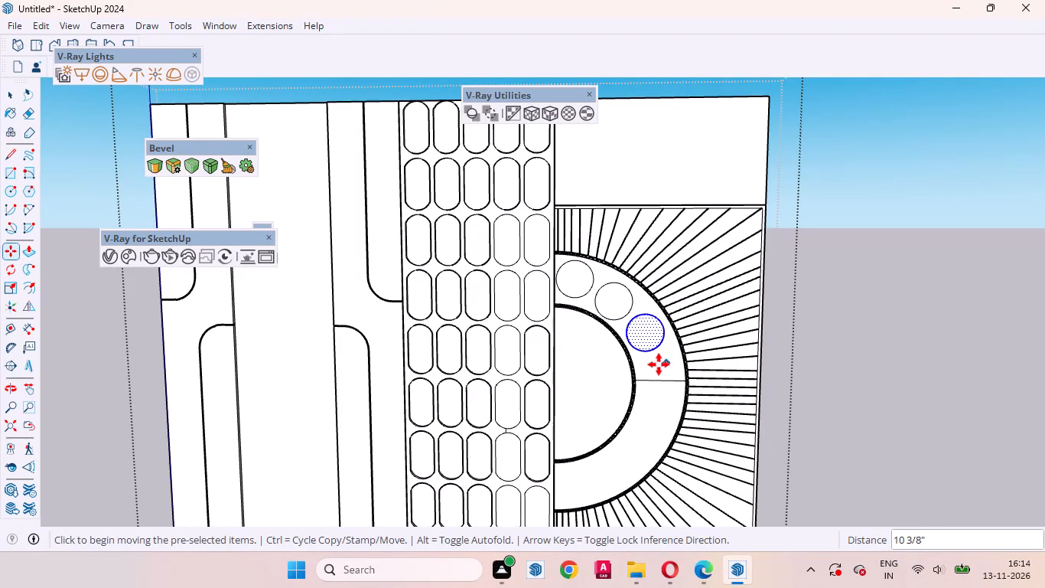
pyautogui.click(658, 367)
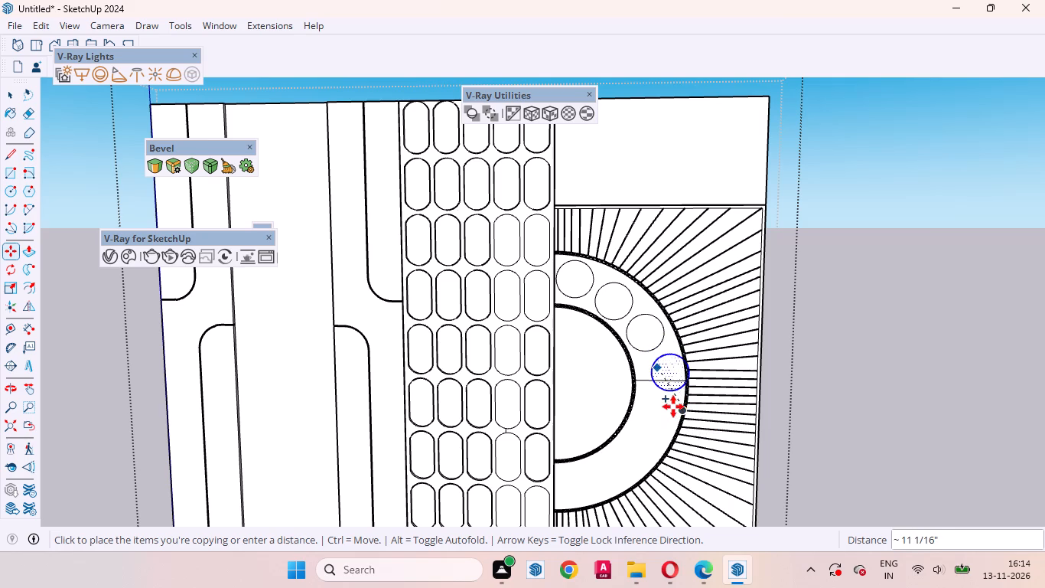
pyautogui.scroll(5, 673, 407)
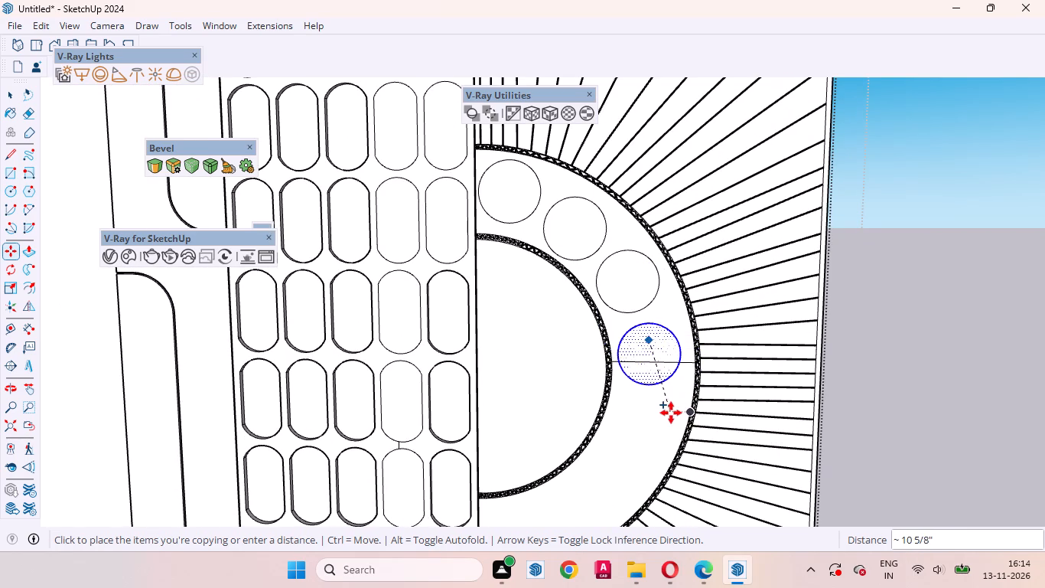
pyautogui.click(672, 413)
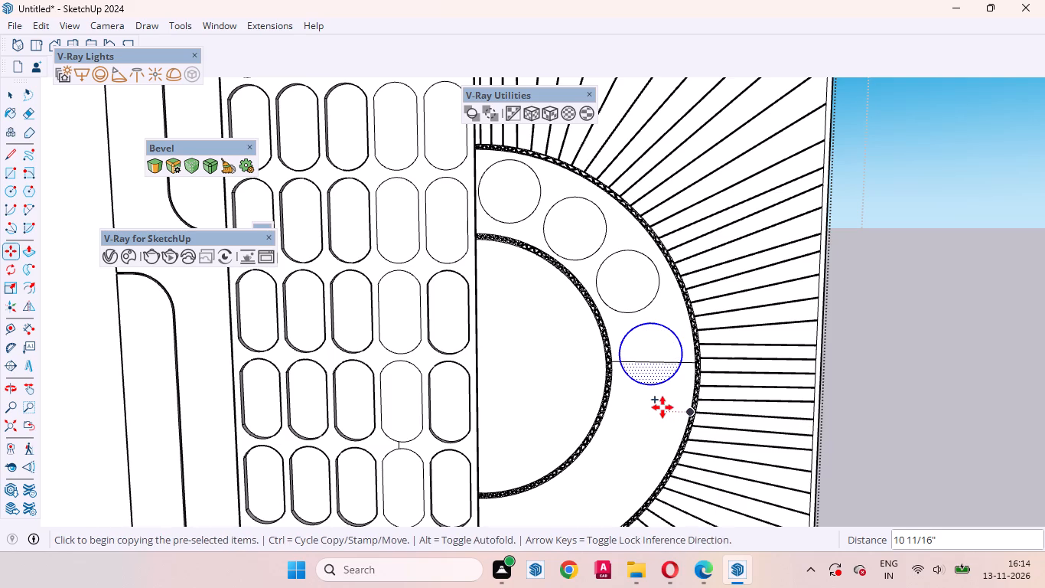
# Copy the mid-height circle, including its line segment, about 10 1/16 inches further down the band between the rings.
pyautogui.click(662, 407)
pyautogui.scroll(-5, 702, 384)
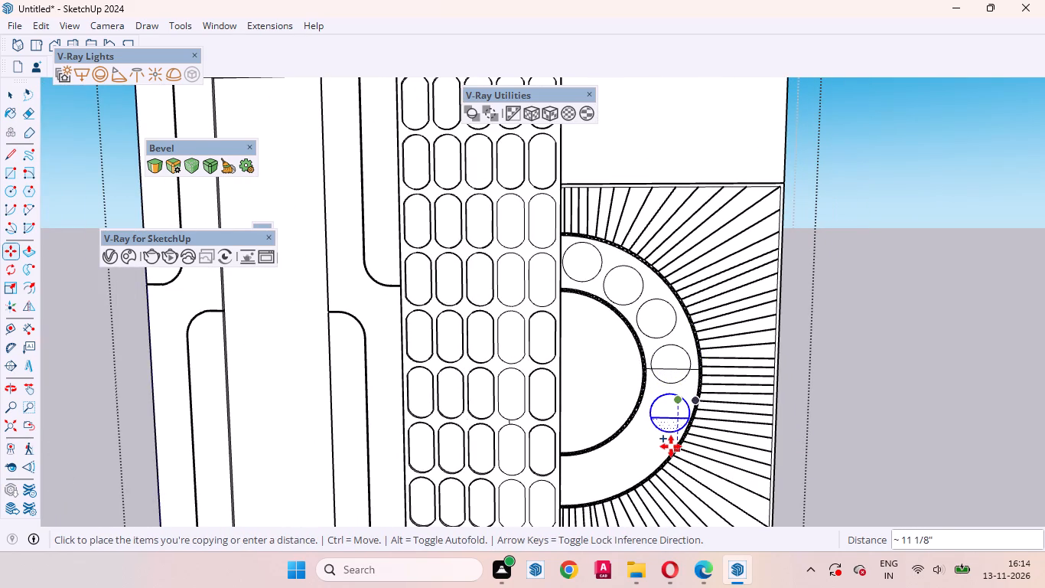
pyautogui.scroll(2, 671, 446)
pyautogui.scroll(-11, 730, 411)
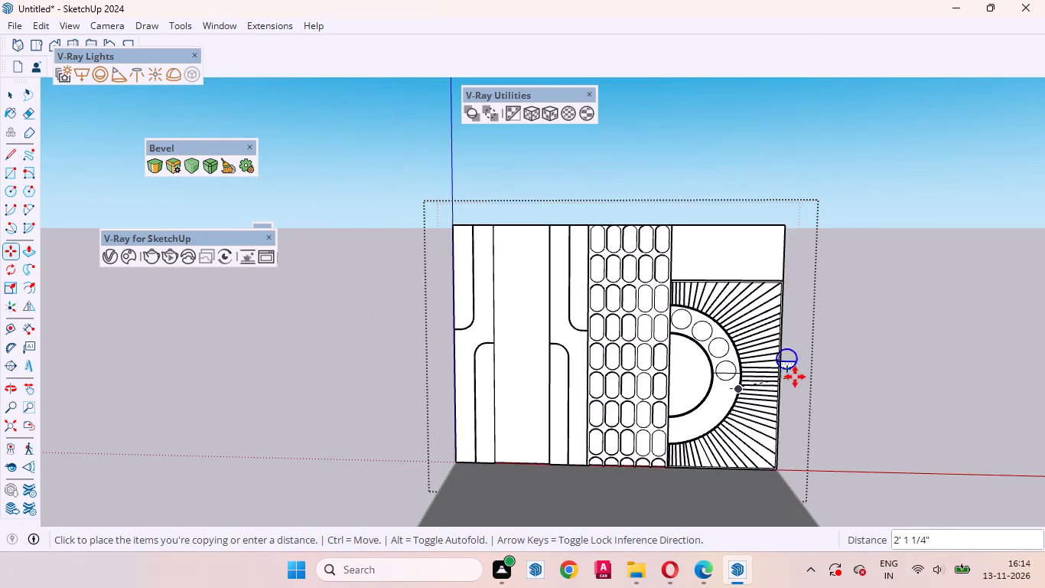
pyautogui.scroll(6, 723, 423)
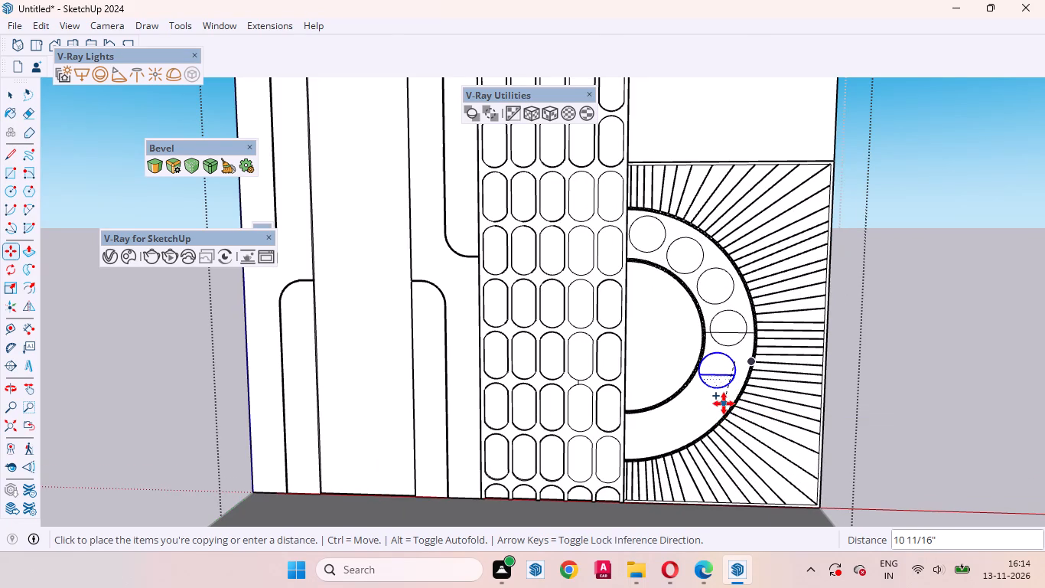
pyautogui.scroll(7, 725, 403)
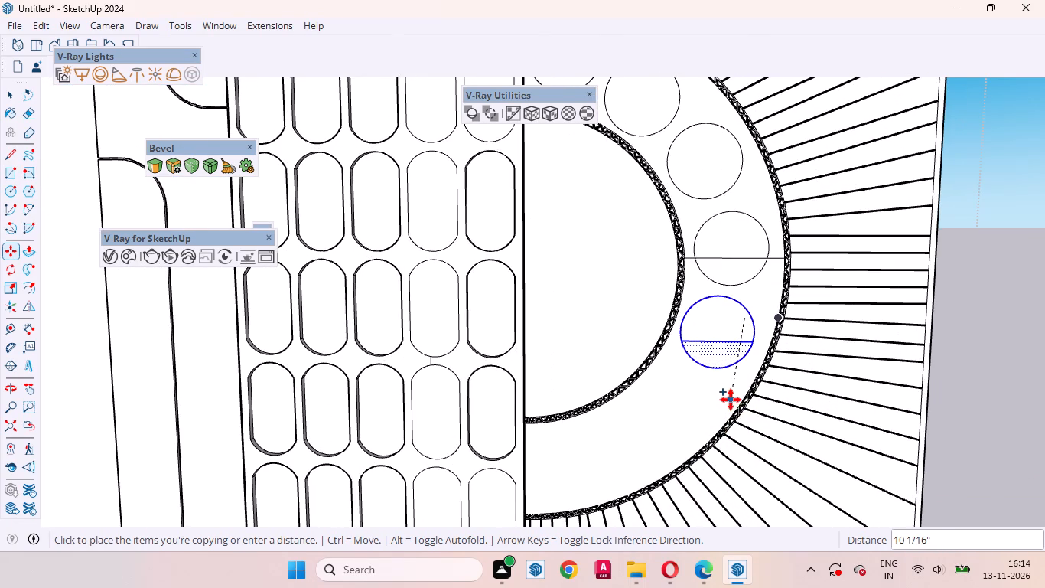
pyautogui.click(731, 400)
pyautogui.scroll(-8, 797, 356)
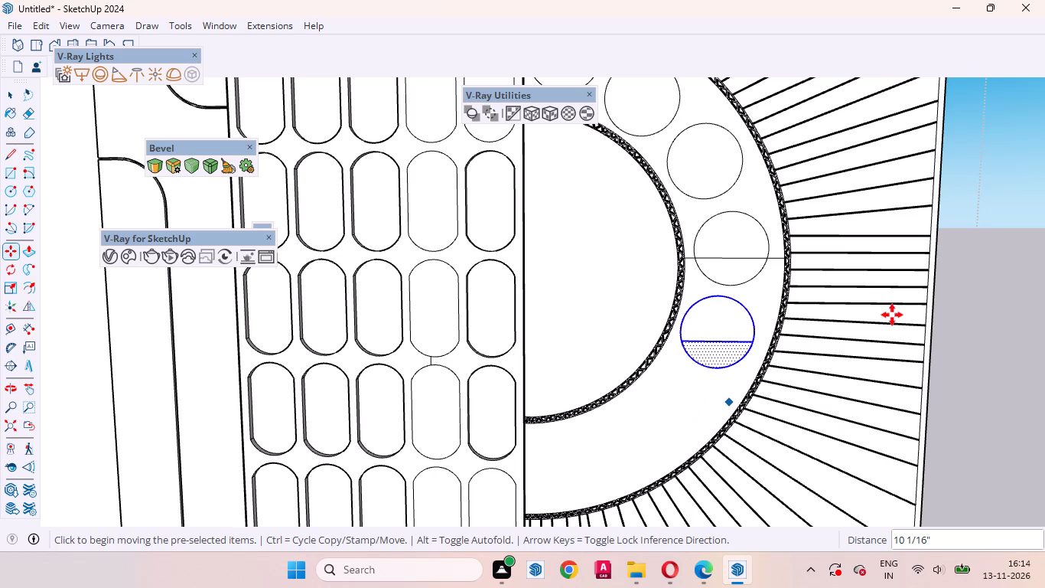
# Erase the horizontal line segments inside the two lowest circles of the band.
pyautogui.press('space')
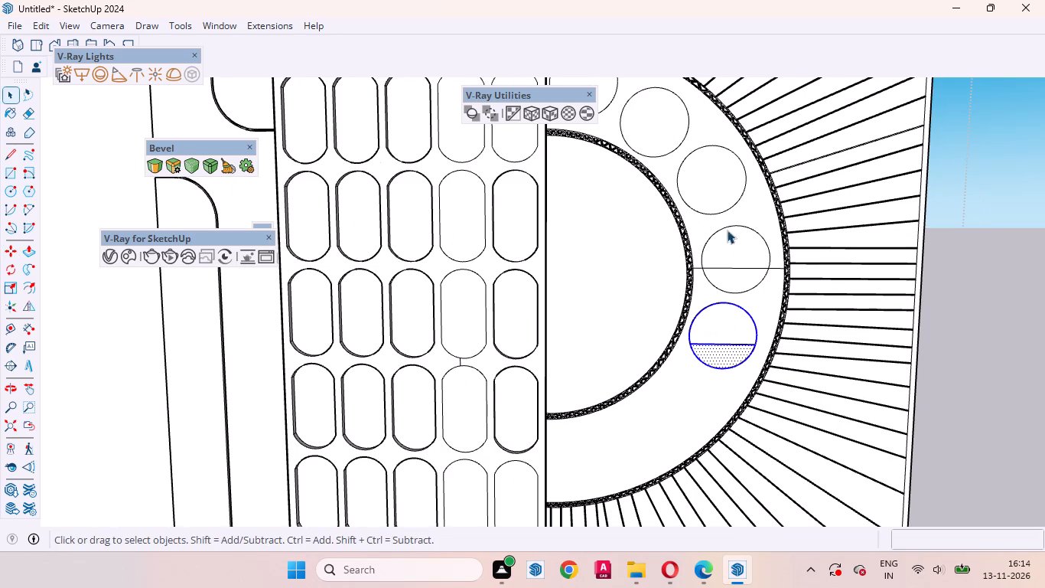
pyautogui.click(714, 176)
pyautogui.click(737, 242)
pyautogui.click(738, 269)
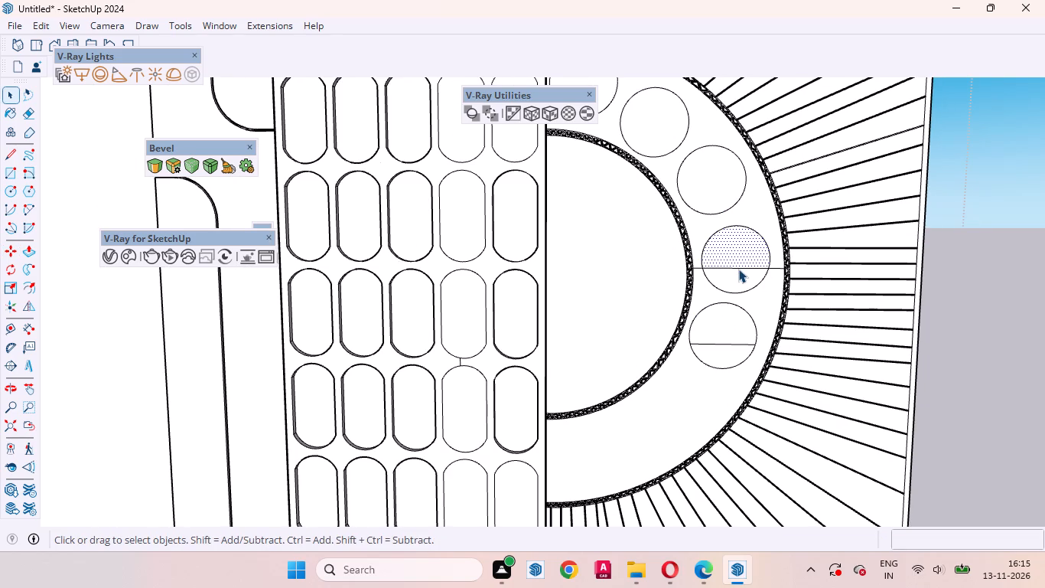
pyautogui.rightClick(738, 269)
pyautogui.click(776, 302)
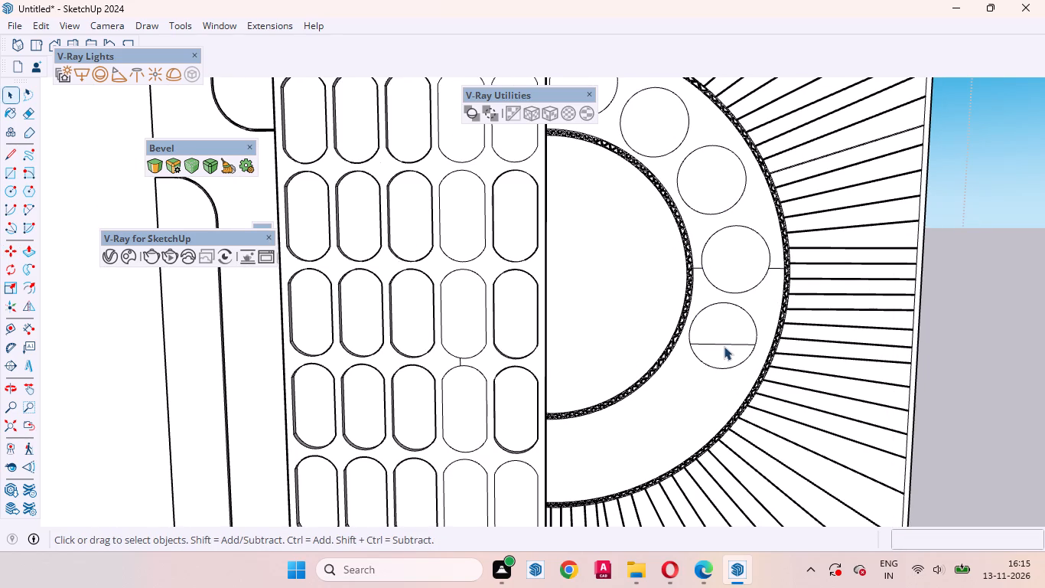
pyautogui.click(721, 343)
pyautogui.rightClick(721, 343)
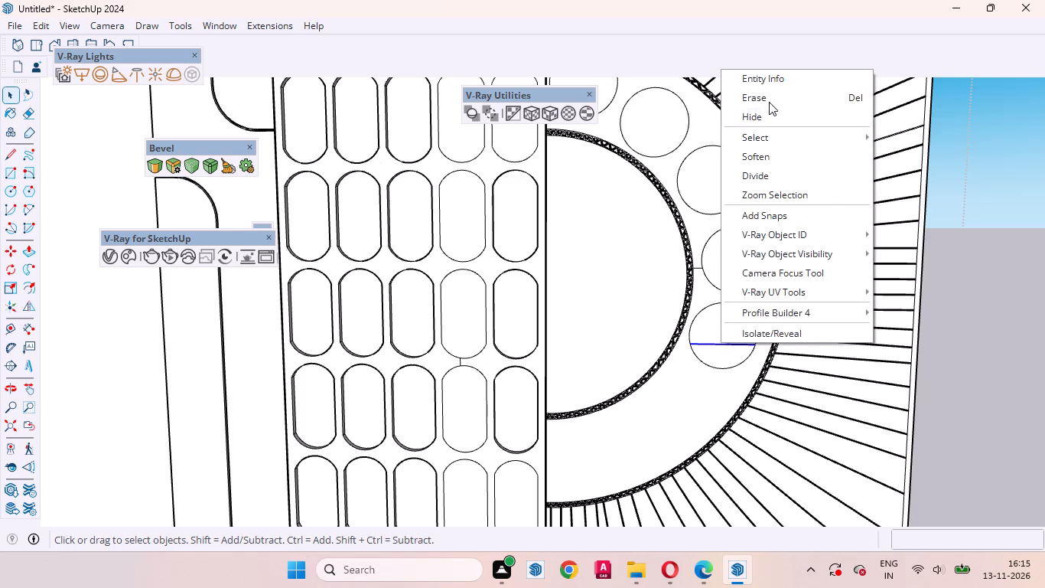
pyautogui.click(765, 93)
# Erase the short horizontal line segments between the mid-height circle and the rings on both sides of it.
pyautogui.click(778, 267)
pyautogui.rightClick(778, 266)
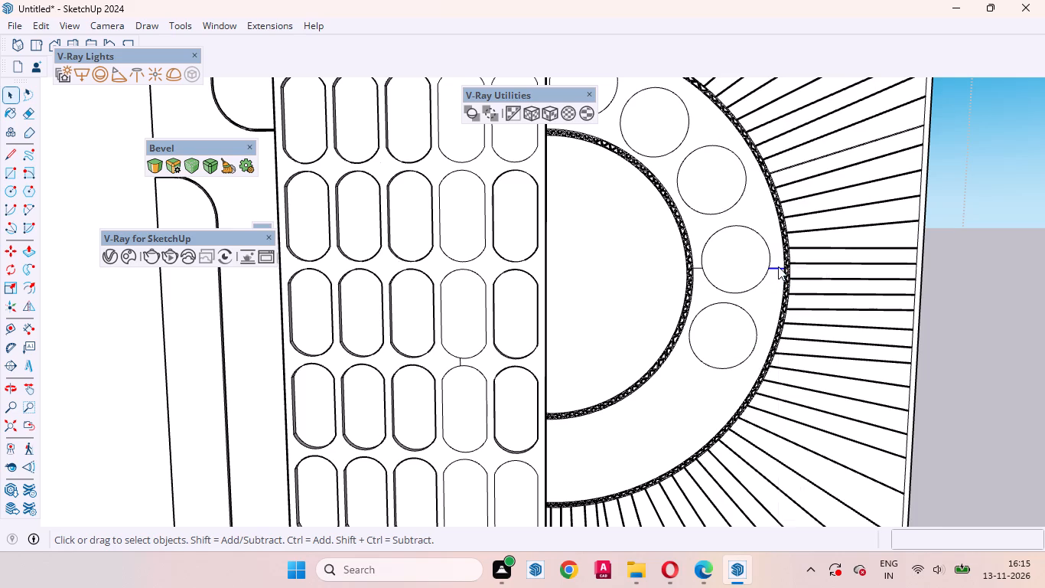
pyautogui.click(796, 288)
pyautogui.scroll(10, 692, 272)
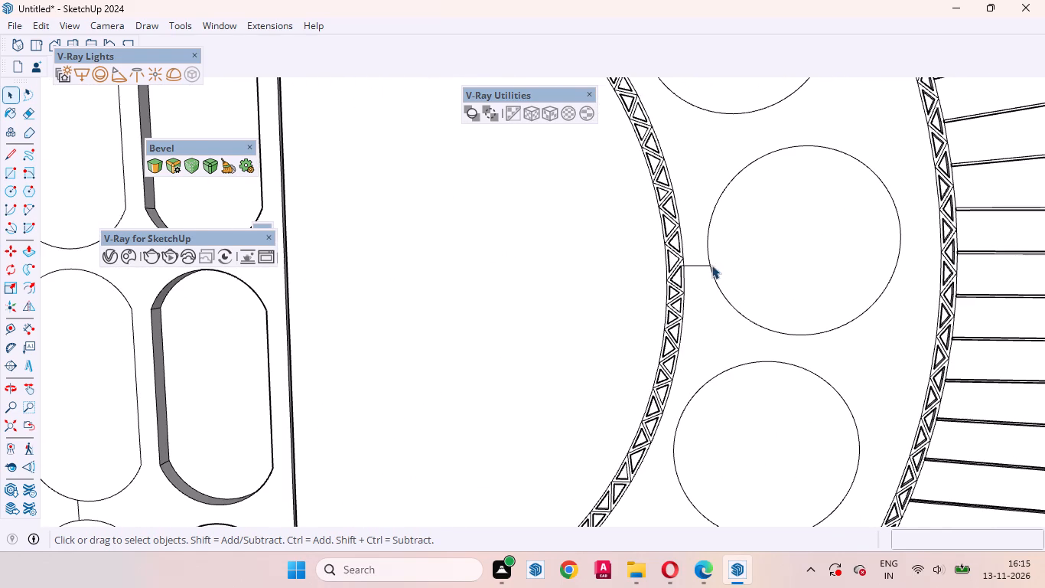
pyautogui.click(698, 265)
pyautogui.rightClick(698, 265)
pyautogui.click(723, 295)
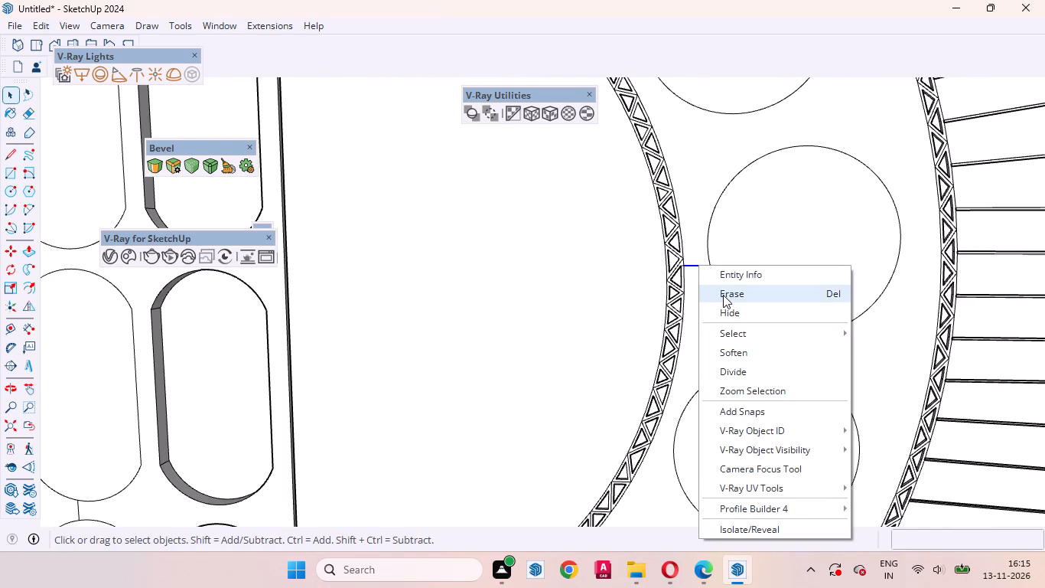
pyautogui.scroll(-17, 732, 241)
# Copy the lowest circle twice further down the band, at distances of about 10 3/16 and 10 inches.
pyautogui.click(736, 297)
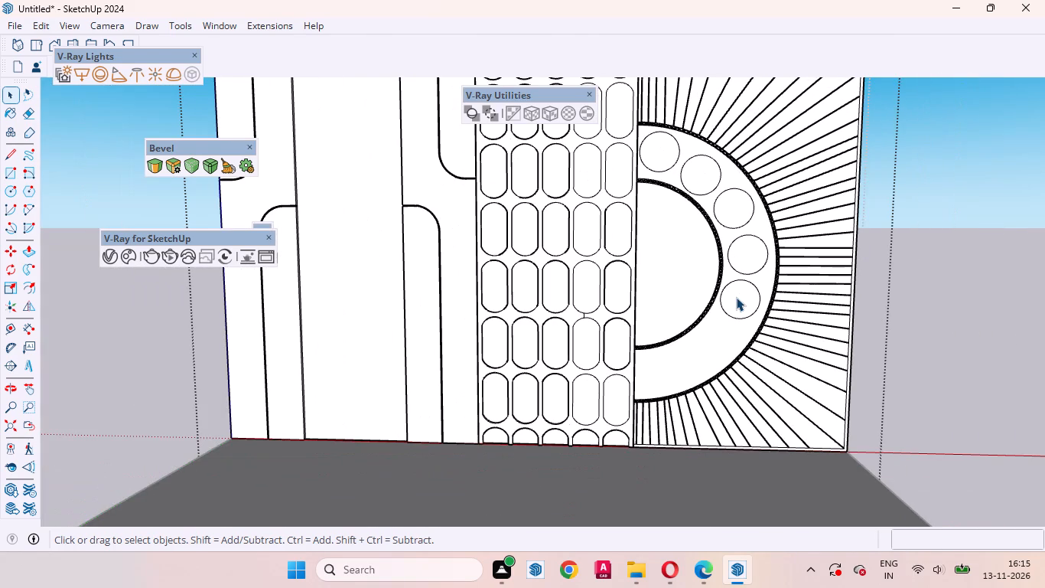
pyautogui.click(707, 348)
pyautogui.press('m')
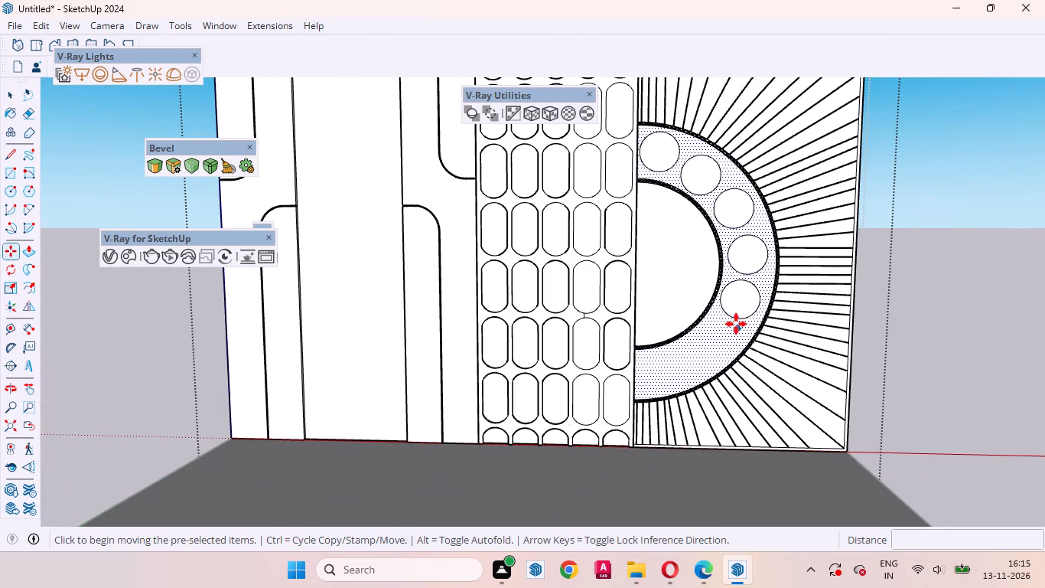
pyautogui.press('space')
pyautogui.click(738, 307)
pyautogui.press('m')
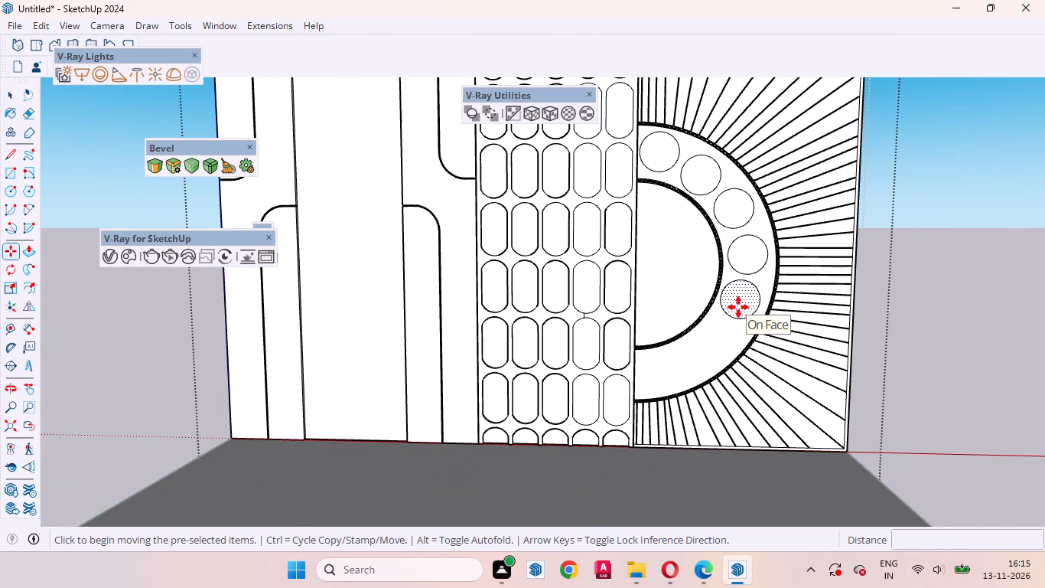
pyautogui.click(738, 307)
pyautogui.scroll(2, 721, 340)
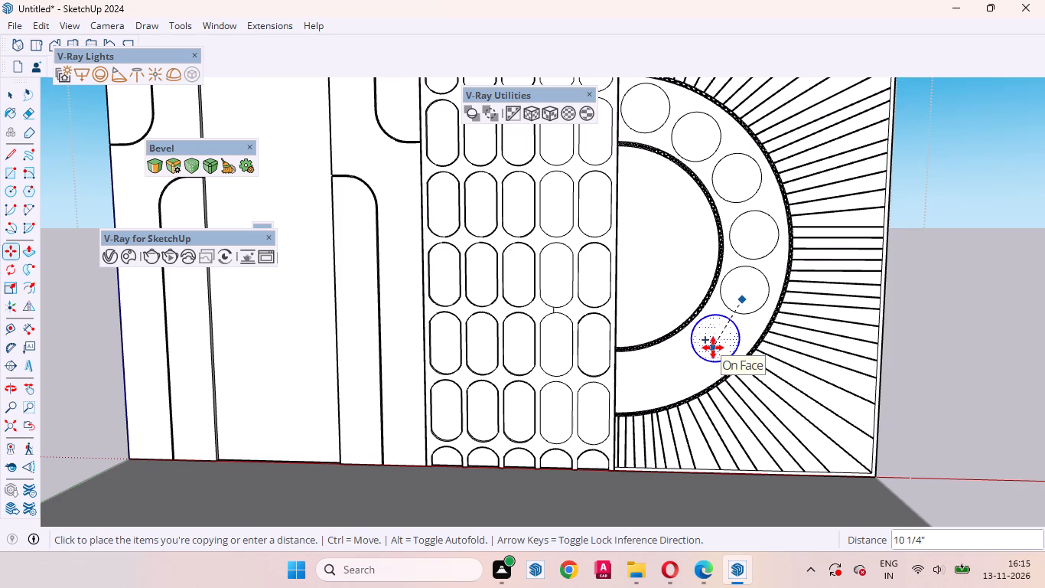
pyautogui.click(714, 348)
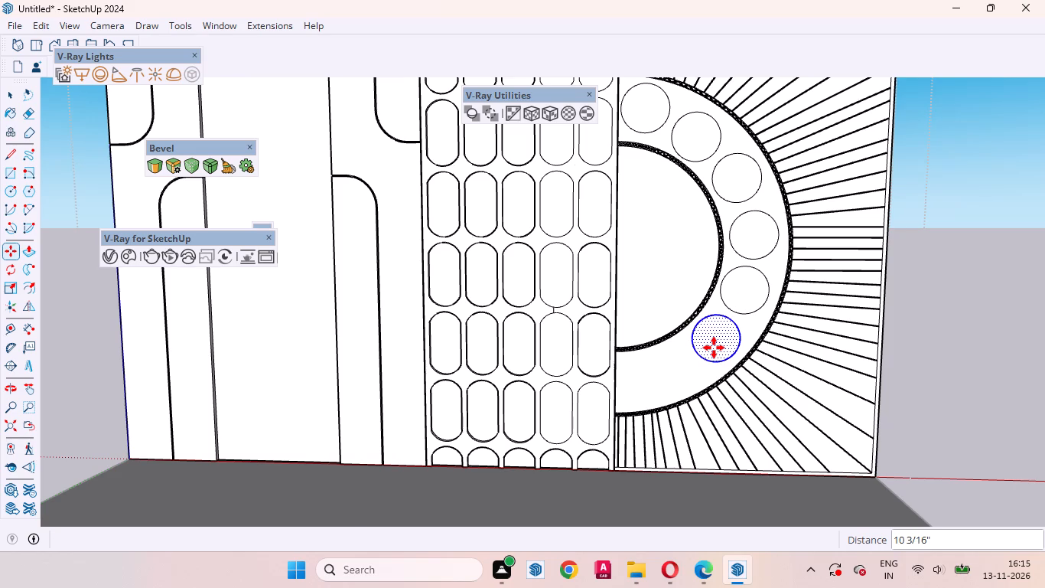
pyautogui.click(714, 348)
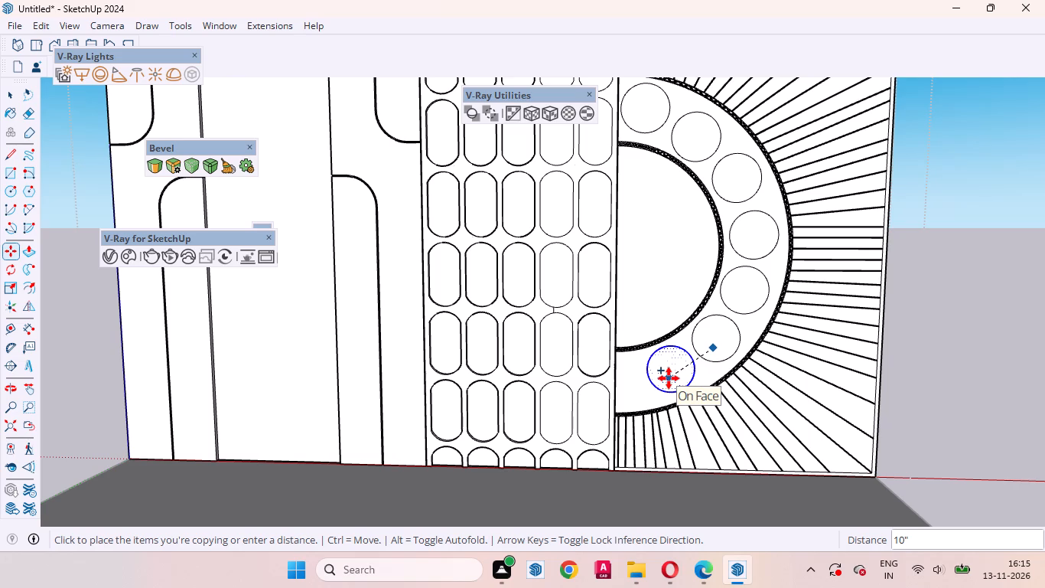
pyautogui.click(669, 378)
# Copy the lowest circle about 5 7/8 inches into the band's lower end, and copy that one about 10 1/8 inches back up as overlapping circles.
pyautogui.click(669, 378)
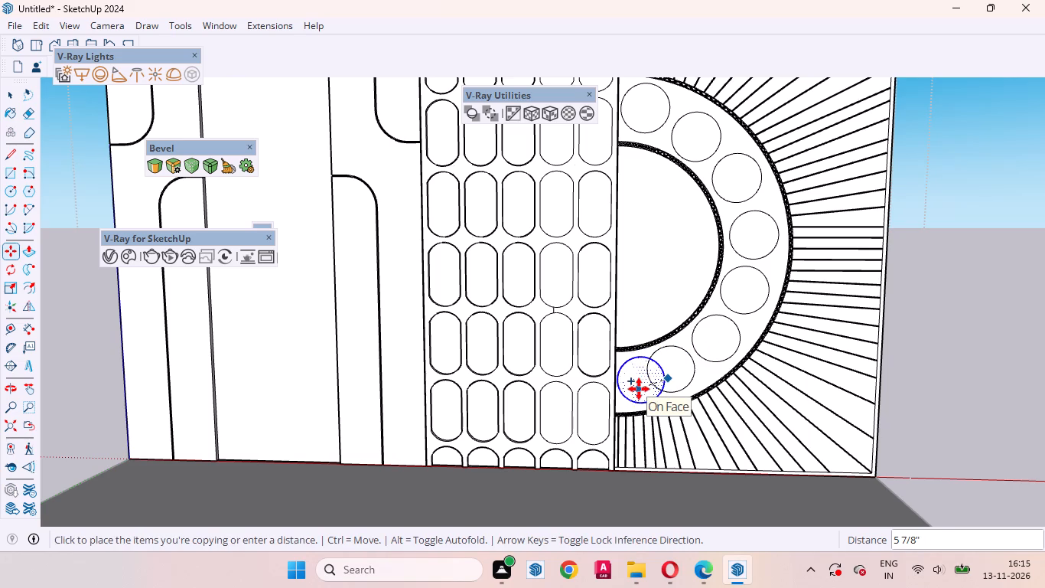
pyautogui.click(639, 389)
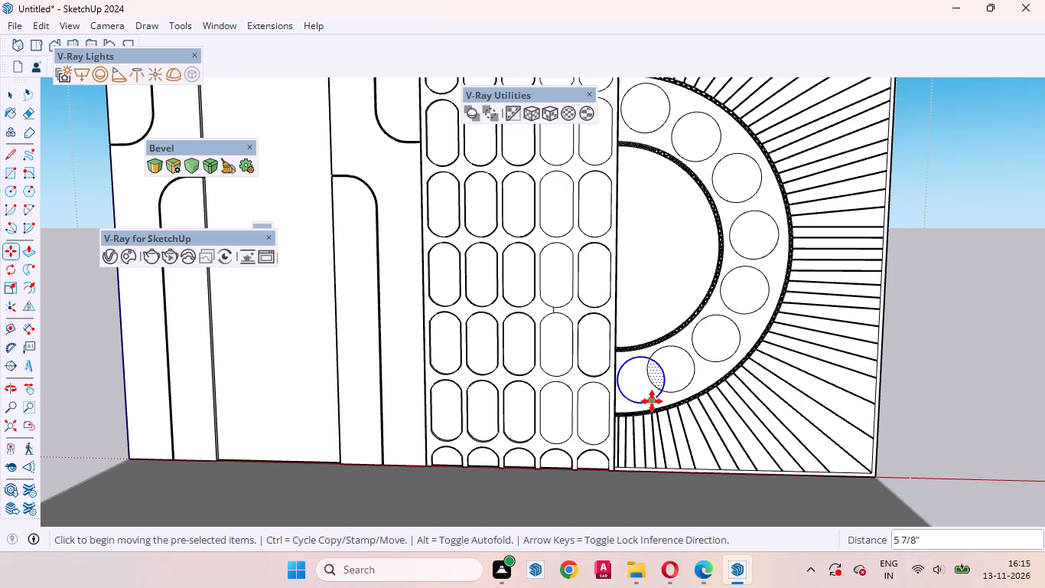
pyautogui.press('m')
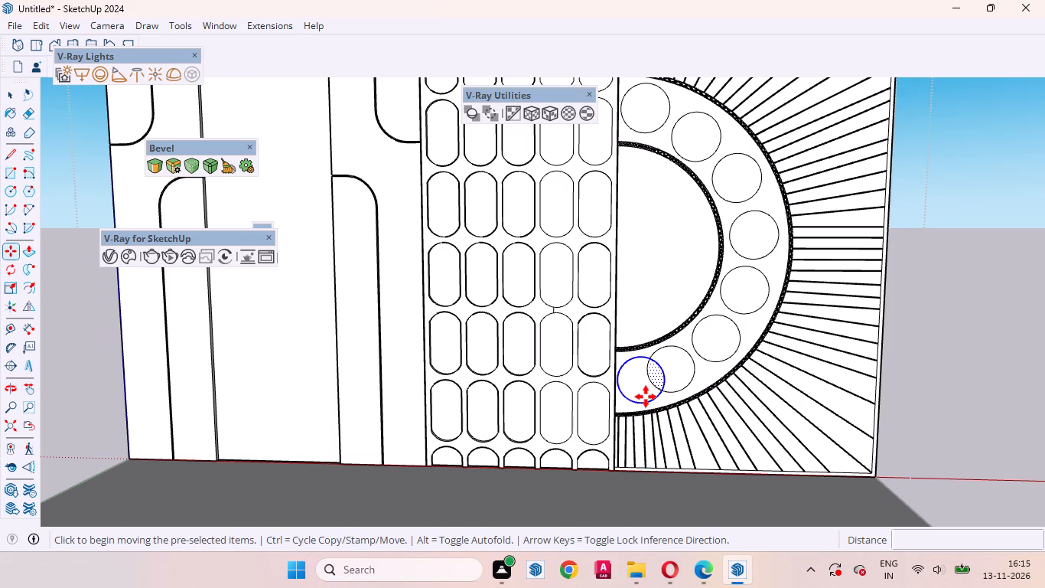
pyautogui.click(643, 385)
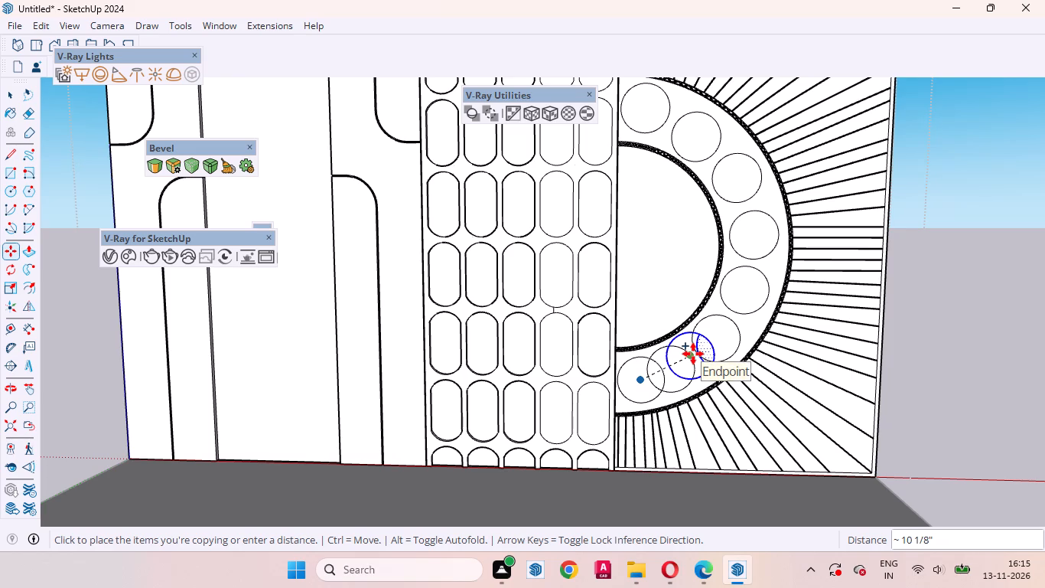
pyautogui.click(693, 354)
# Erase the two extra arc segments inside the overlapping copy, between the sixth and seventh circles.
pyautogui.press('space')
pyautogui.scroll(13, 715, 362)
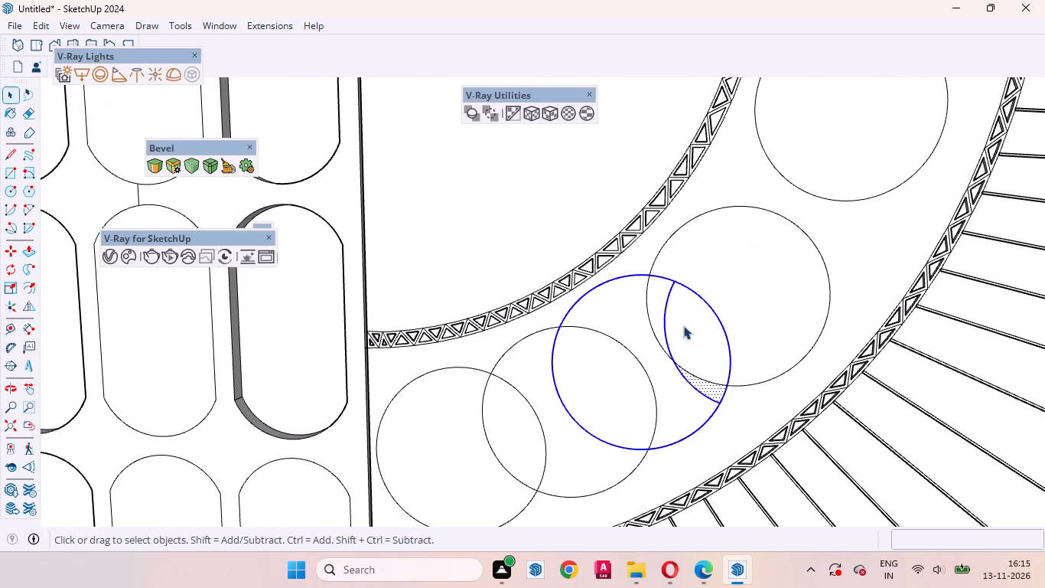
pyautogui.click(667, 306)
pyautogui.rightClick(667, 306)
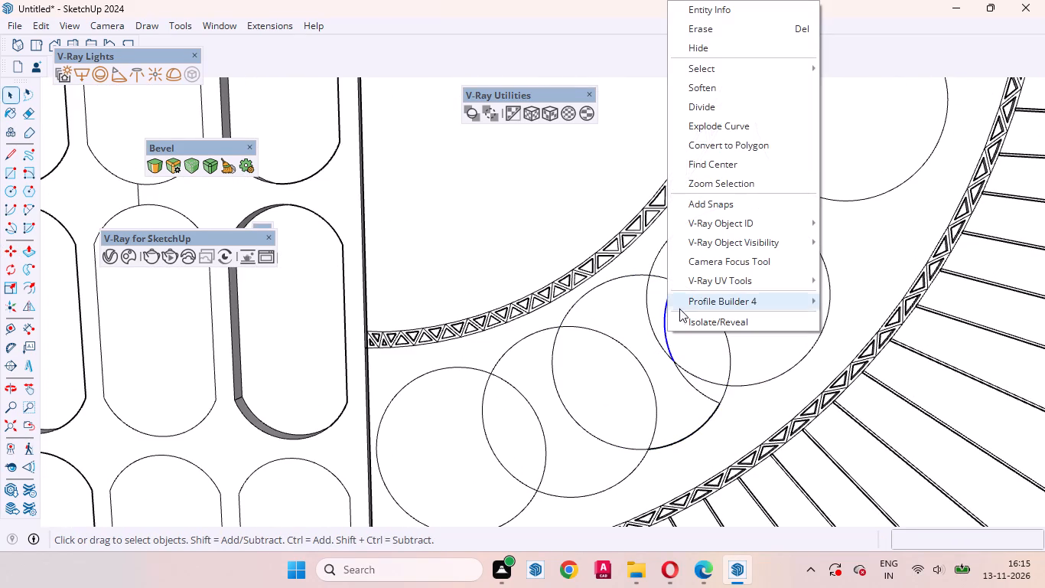
pyautogui.click(703, 28)
pyautogui.click(699, 391)
pyautogui.rightClick(699, 391)
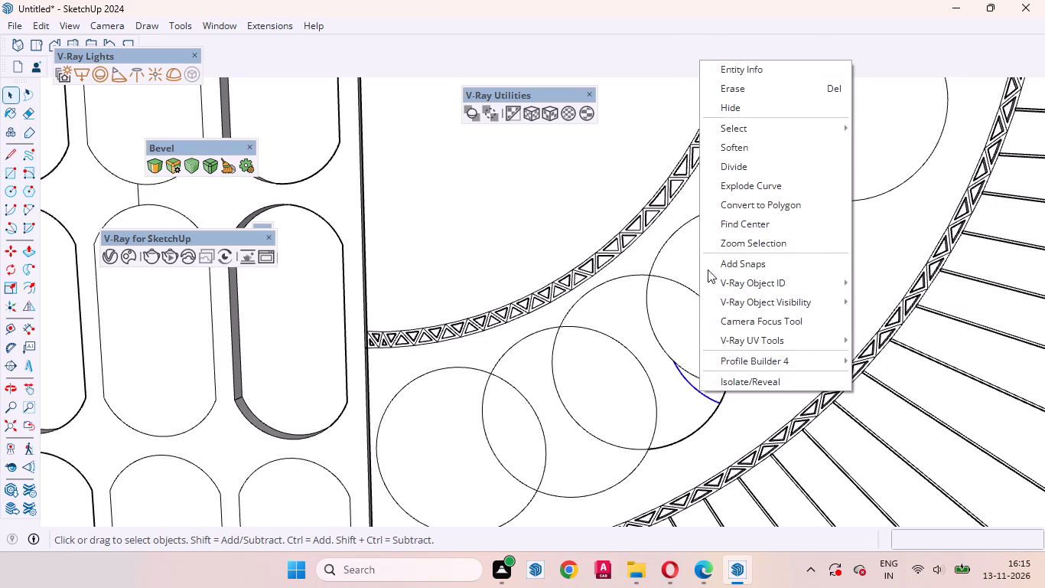
pyautogui.click(745, 81)
# Copy the fifth circle from the top about 5 5/16 inches and the fourth about 3 3/4 inches down the band as overlapping circles.
pyautogui.scroll(-12, 628, 358)
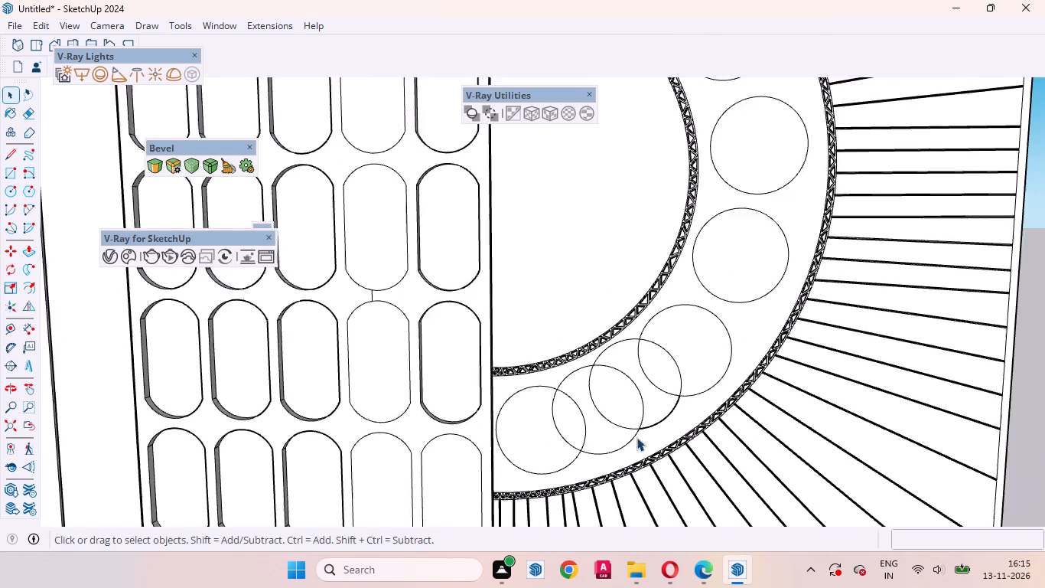
pyautogui.scroll(-2, 636, 437)
pyautogui.click(706, 312)
pyautogui.press('m')
pyautogui.scroll(3, 717, 330)
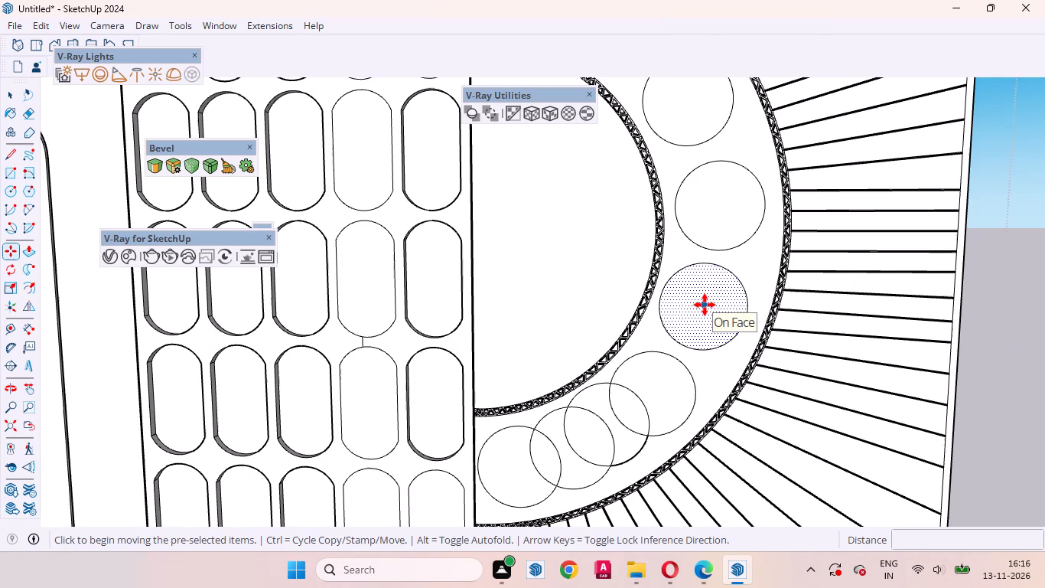
pyautogui.click(705, 305)
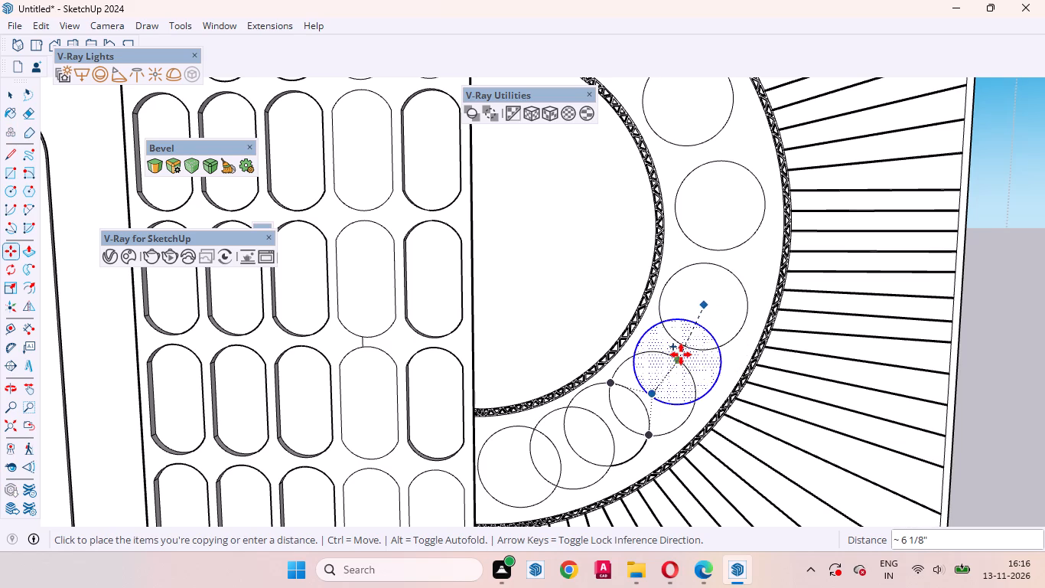
pyautogui.click(683, 353)
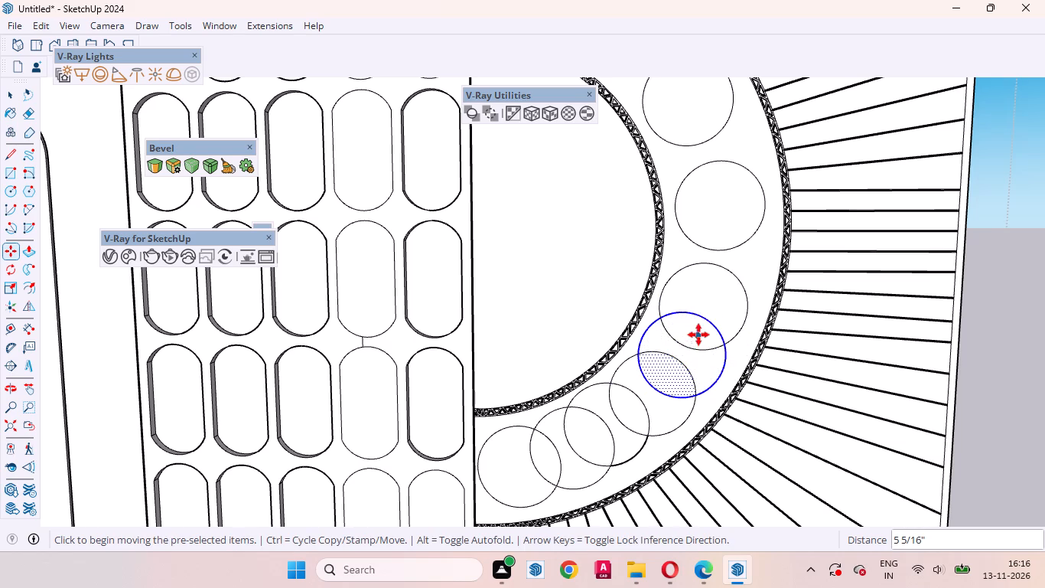
pyautogui.press('space')
pyautogui.click(727, 204)
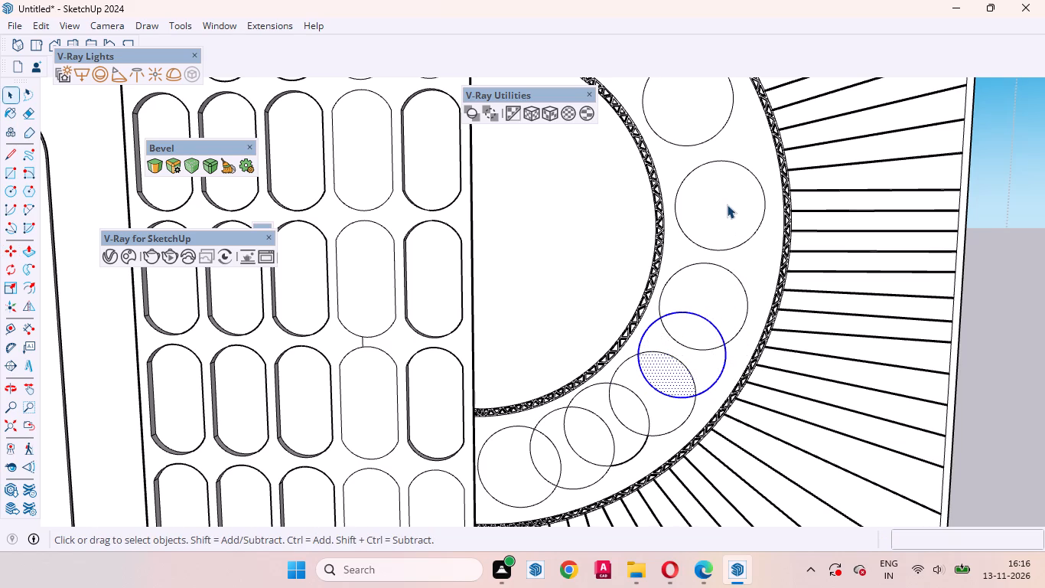
pyautogui.press('m')
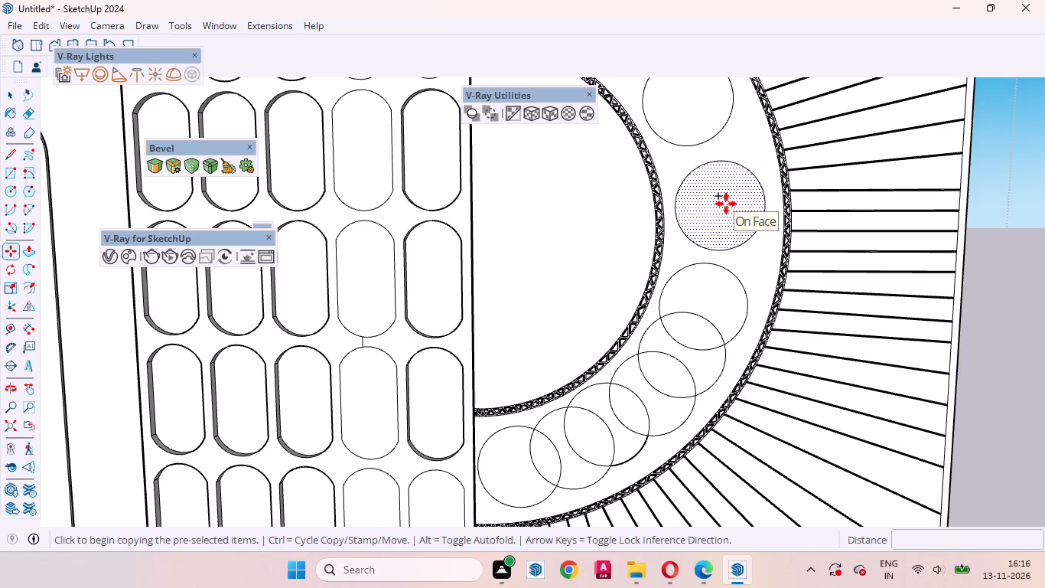
pyautogui.click(726, 204)
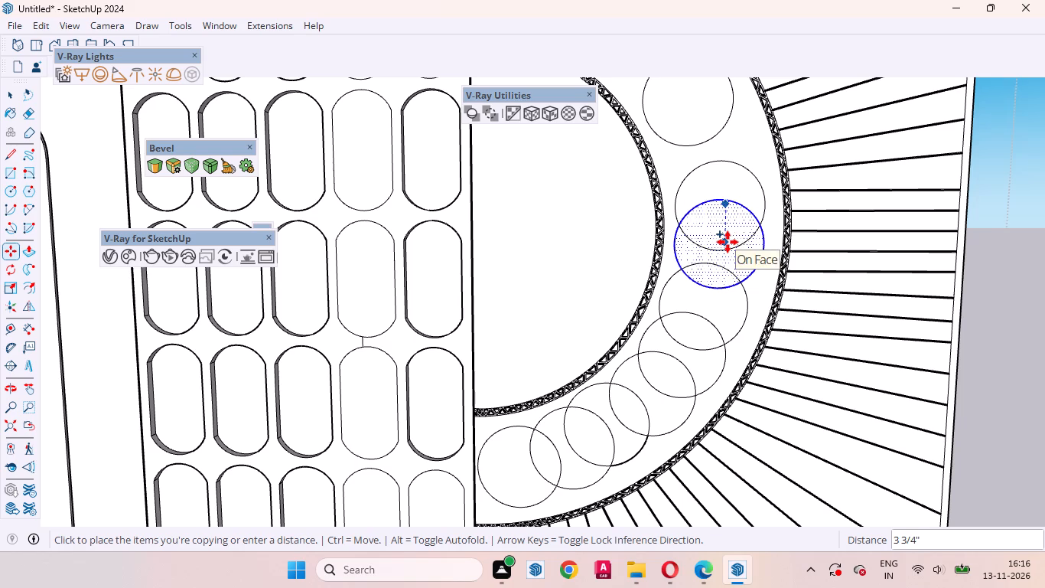
pyautogui.click(728, 242)
# Copy the third circle from the top about 4 1/2 inches down the band as an overlapping circle.
pyautogui.press('space')
pyautogui.click(702, 109)
pyautogui.scroll(-8, 735, 330)
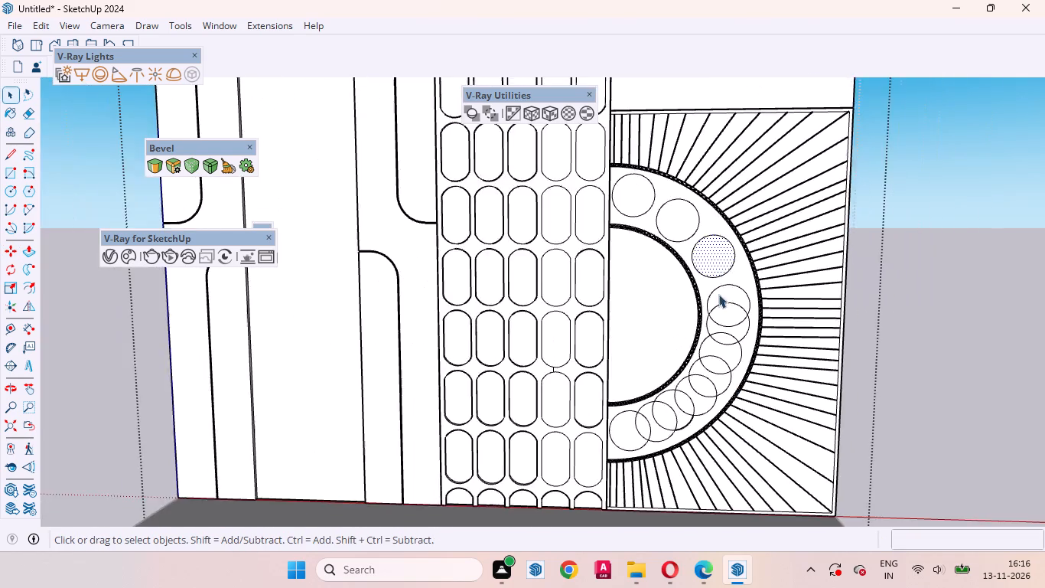
pyautogui.scroll(5, 714, 255)
pyautogui.press('m')
pyautogui.scroll(3, 713, 253)
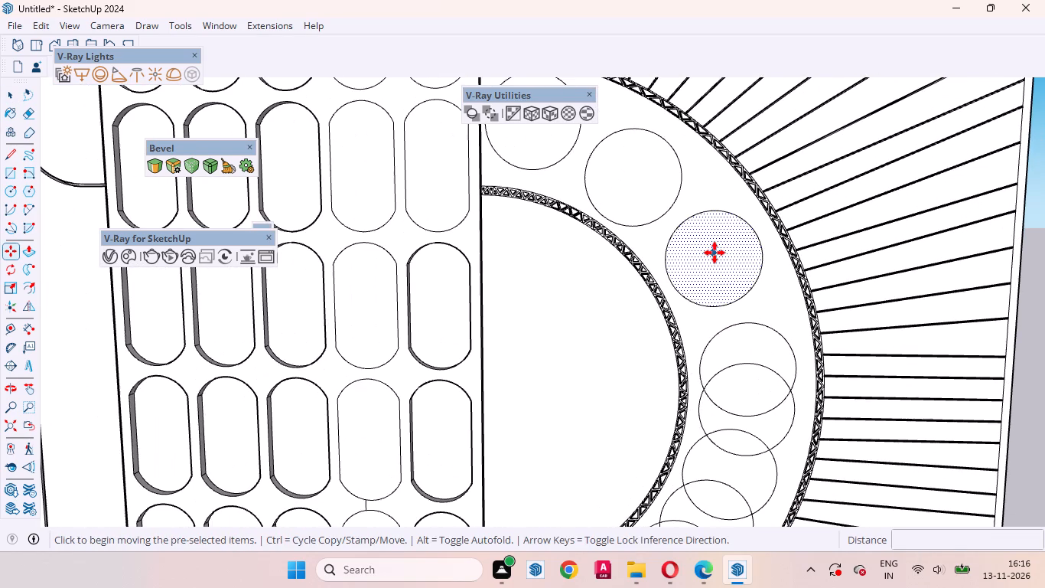
pyautogui.click(713, 257)
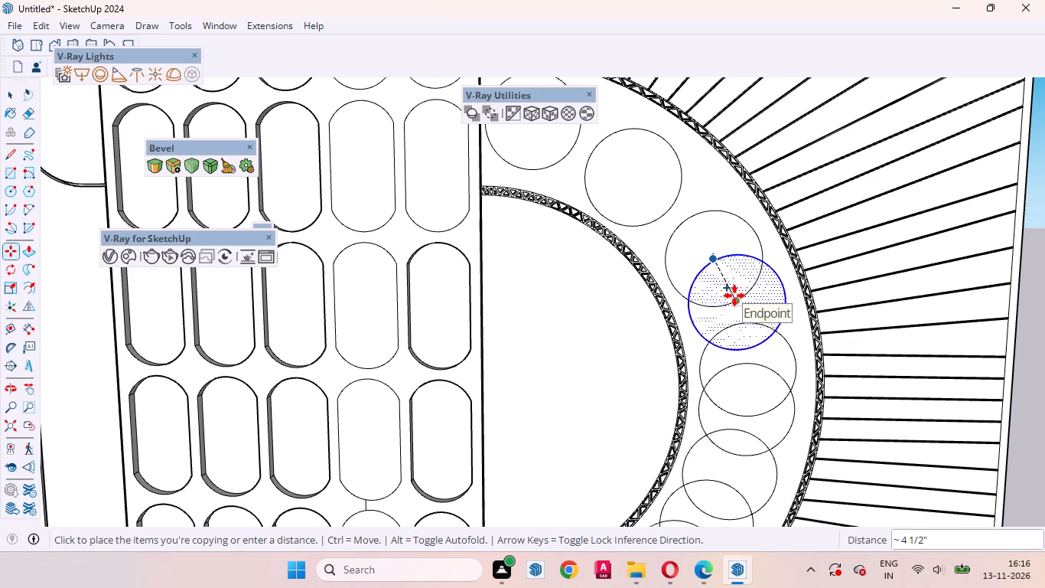
pyautogui.click(734, 296)
pyautogui.moveTo(672, 228); pyautogui.dragTo(652, 203)
pyautogui.press('space')
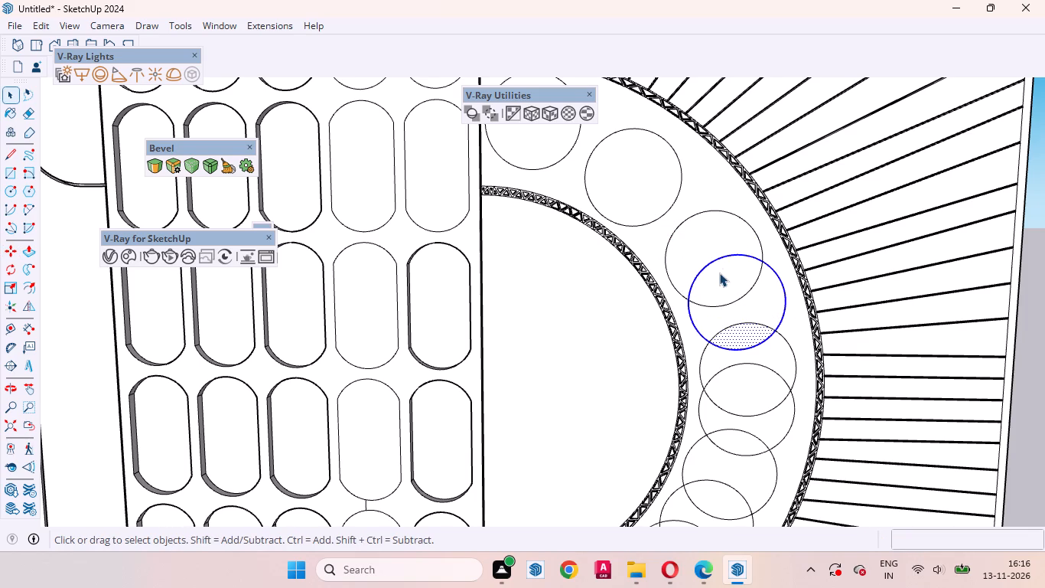
pyautogui.click(721, 279)
pyautogui.click(698, 242)
# Copy the second circle from the top about 4 1/16 inches down the band so it overlaps its neighbours.
pyautogui.click(636, 178)
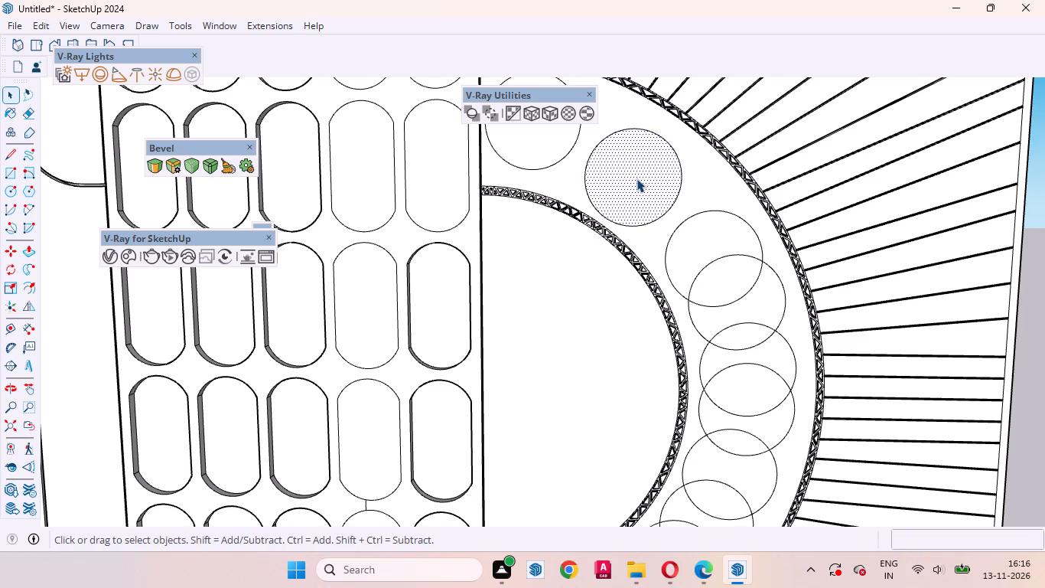
pyautogui.press('m')
pyautogui.click(636, 178)
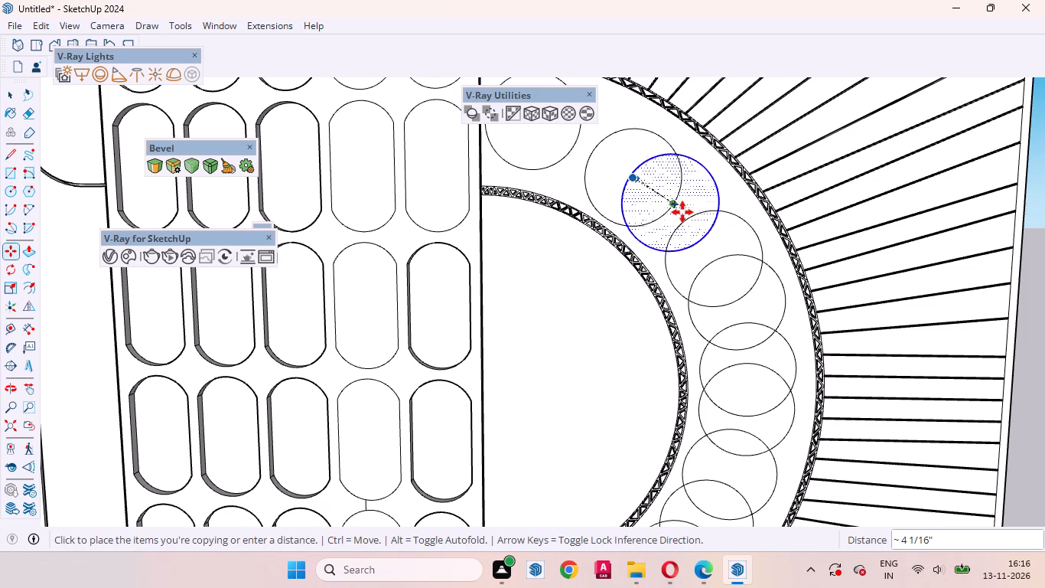
pyautogui.click(682, 212)
pyautogui.press('space')
pyautogui.click(656, 187)
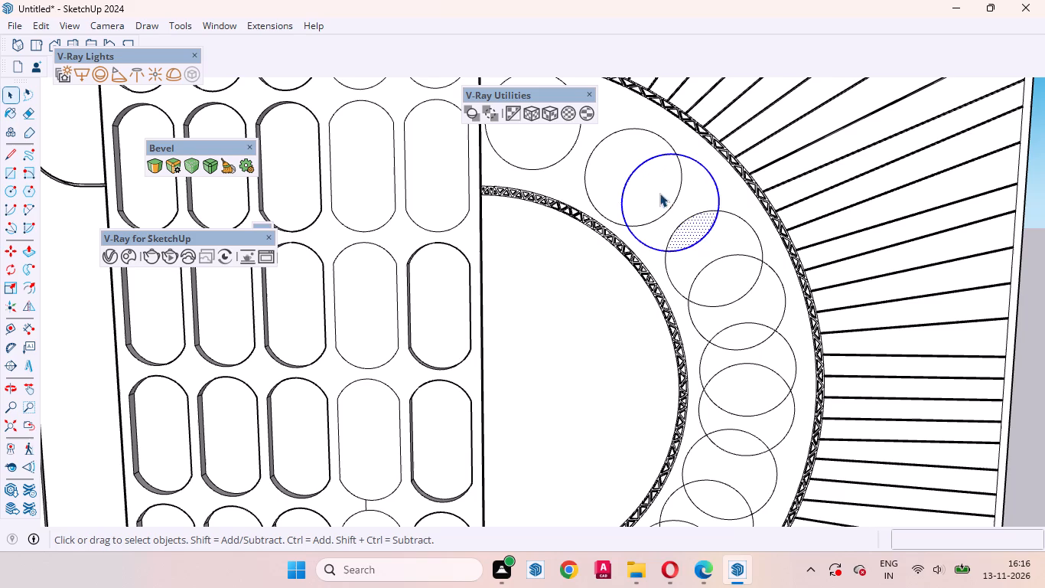
pyautogui.click(689, 200)
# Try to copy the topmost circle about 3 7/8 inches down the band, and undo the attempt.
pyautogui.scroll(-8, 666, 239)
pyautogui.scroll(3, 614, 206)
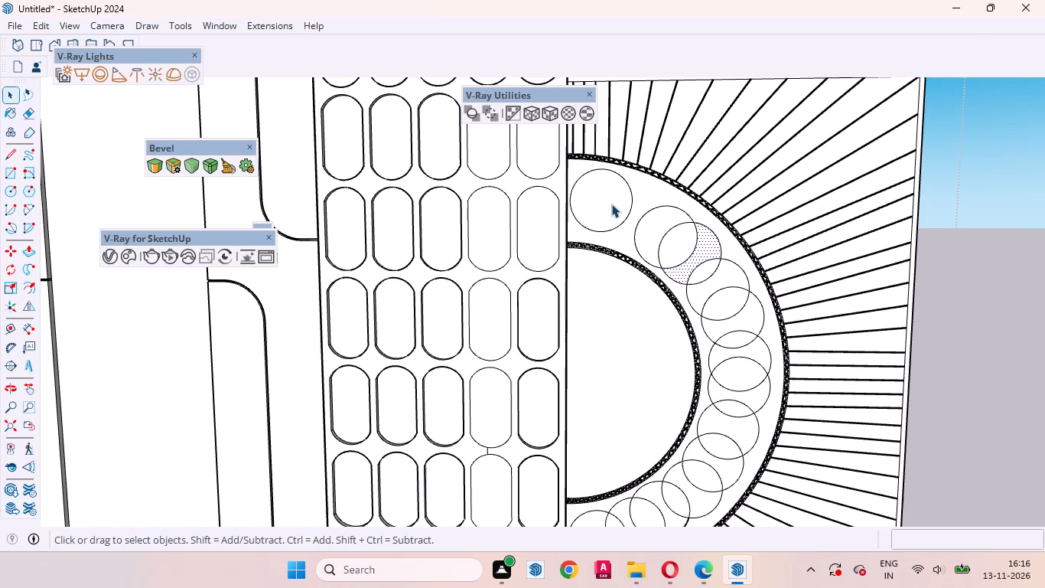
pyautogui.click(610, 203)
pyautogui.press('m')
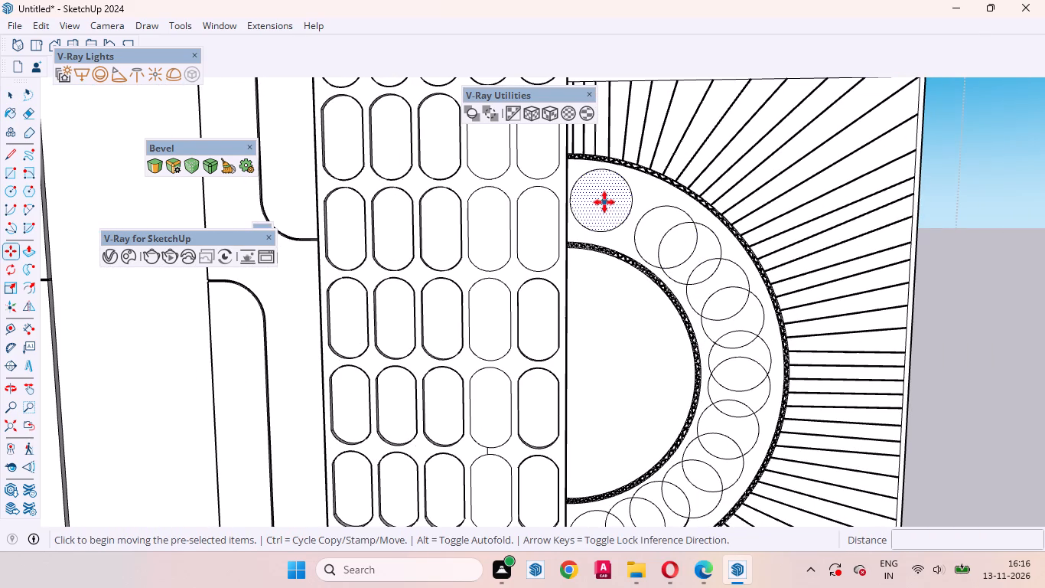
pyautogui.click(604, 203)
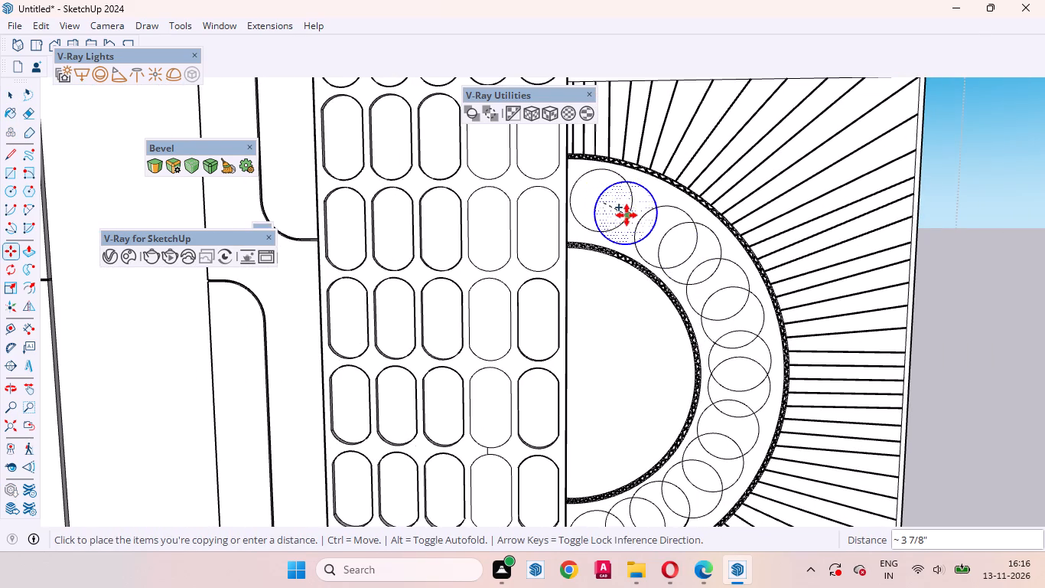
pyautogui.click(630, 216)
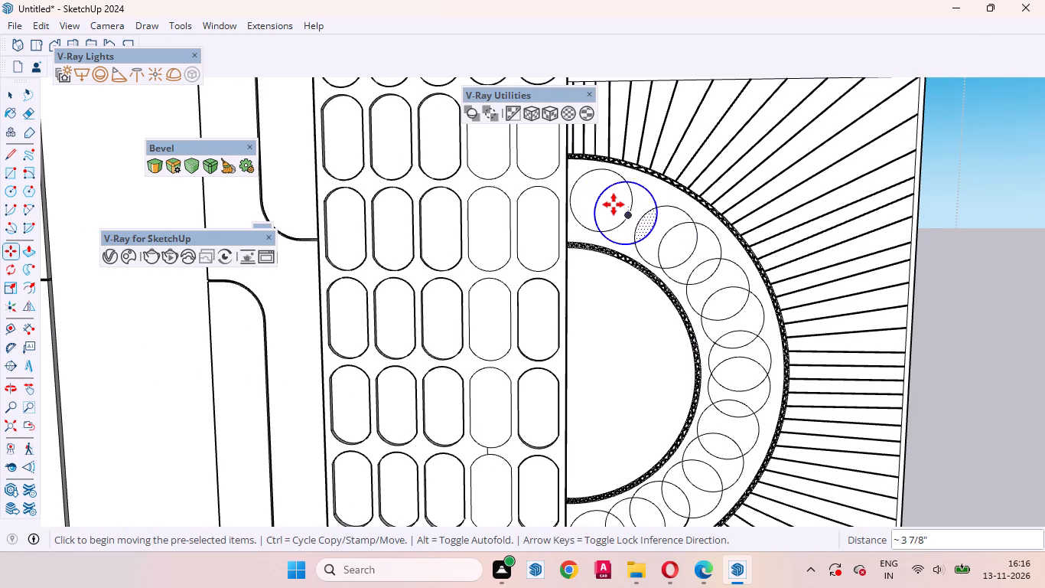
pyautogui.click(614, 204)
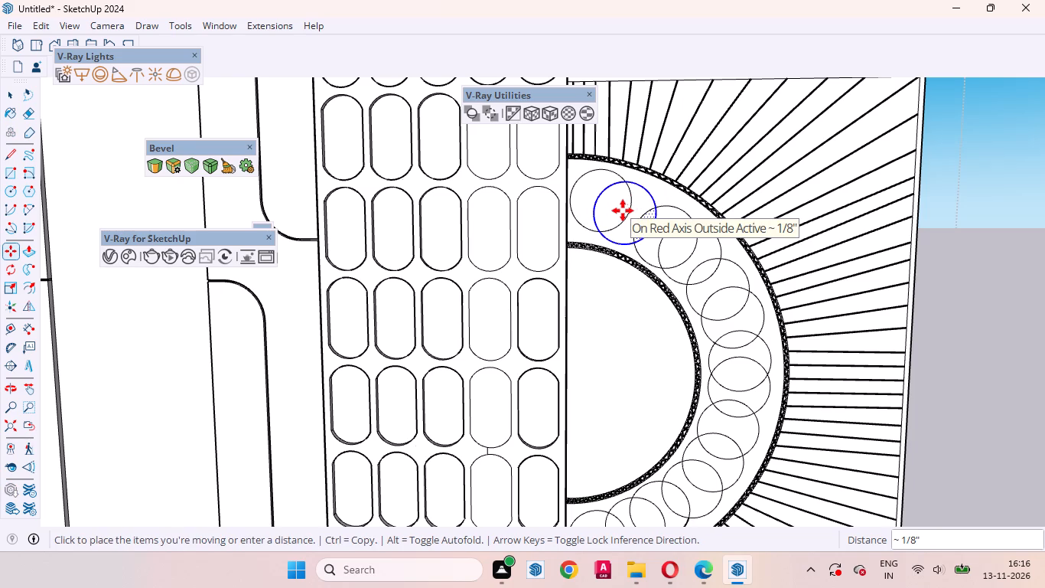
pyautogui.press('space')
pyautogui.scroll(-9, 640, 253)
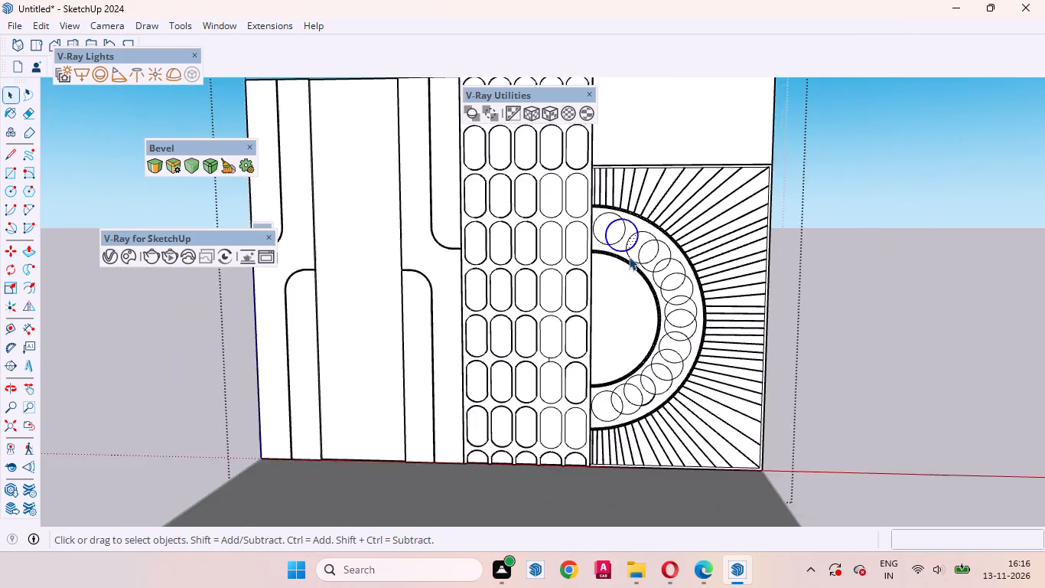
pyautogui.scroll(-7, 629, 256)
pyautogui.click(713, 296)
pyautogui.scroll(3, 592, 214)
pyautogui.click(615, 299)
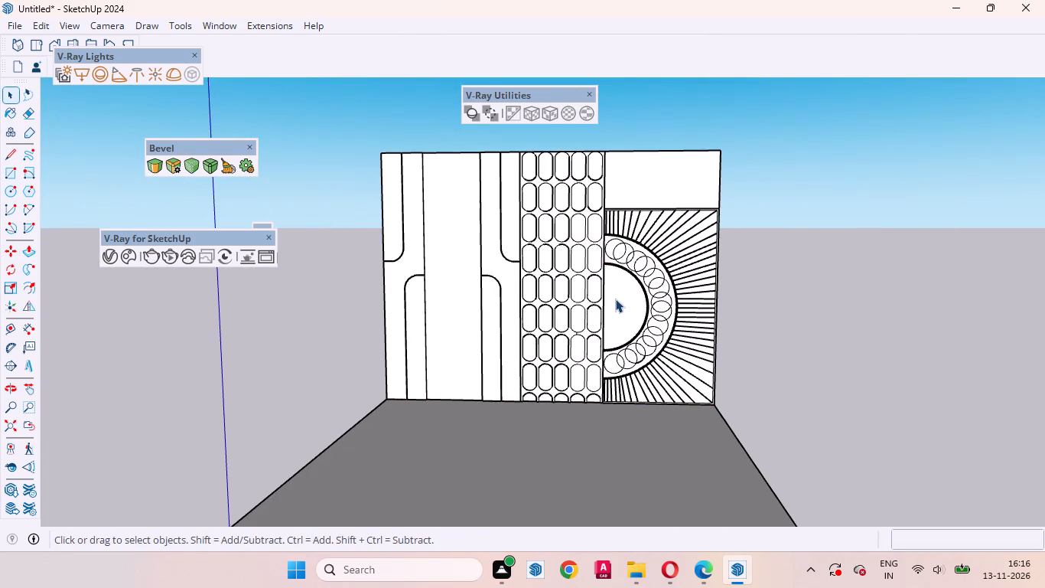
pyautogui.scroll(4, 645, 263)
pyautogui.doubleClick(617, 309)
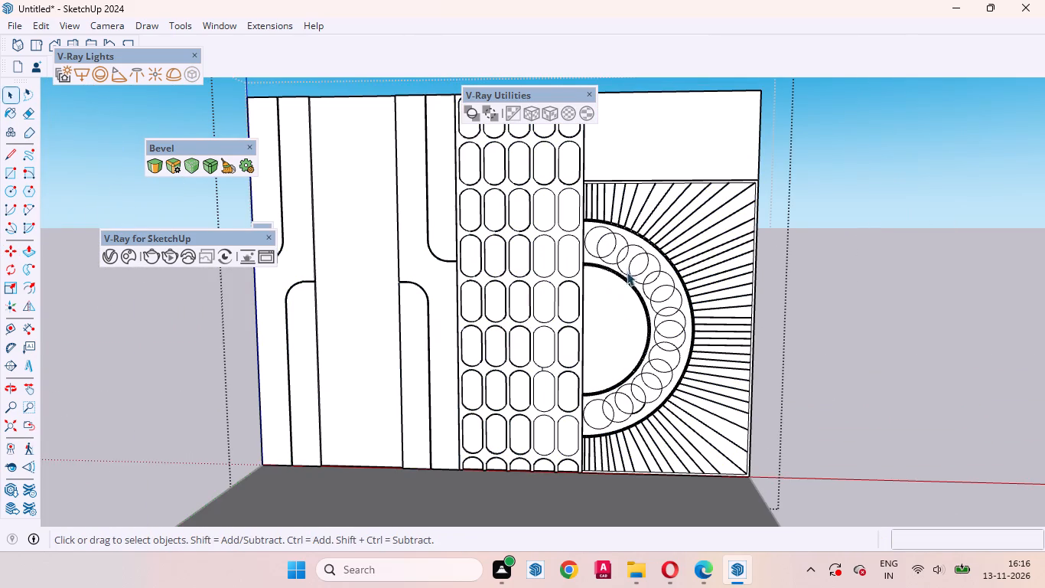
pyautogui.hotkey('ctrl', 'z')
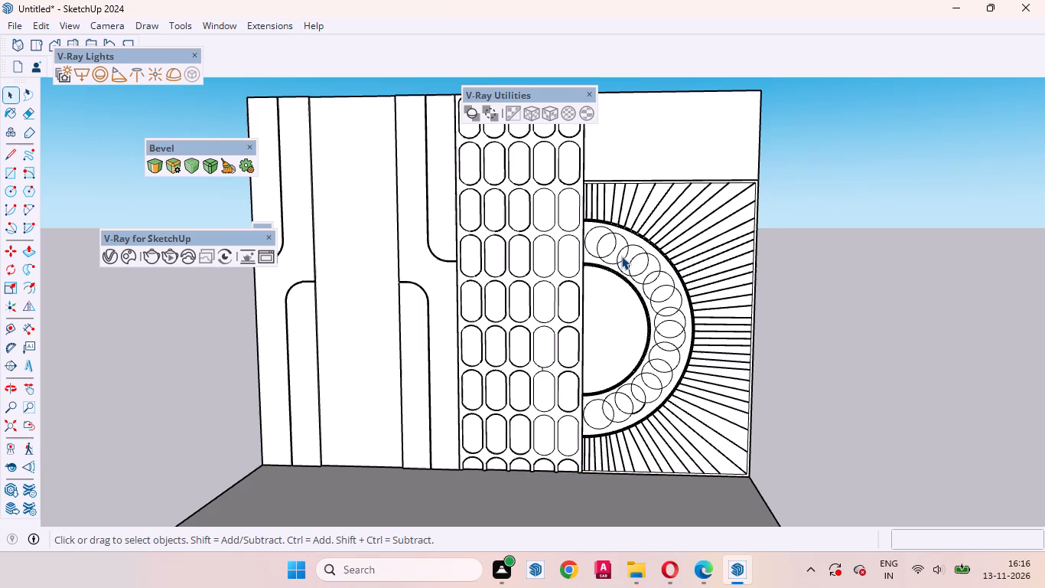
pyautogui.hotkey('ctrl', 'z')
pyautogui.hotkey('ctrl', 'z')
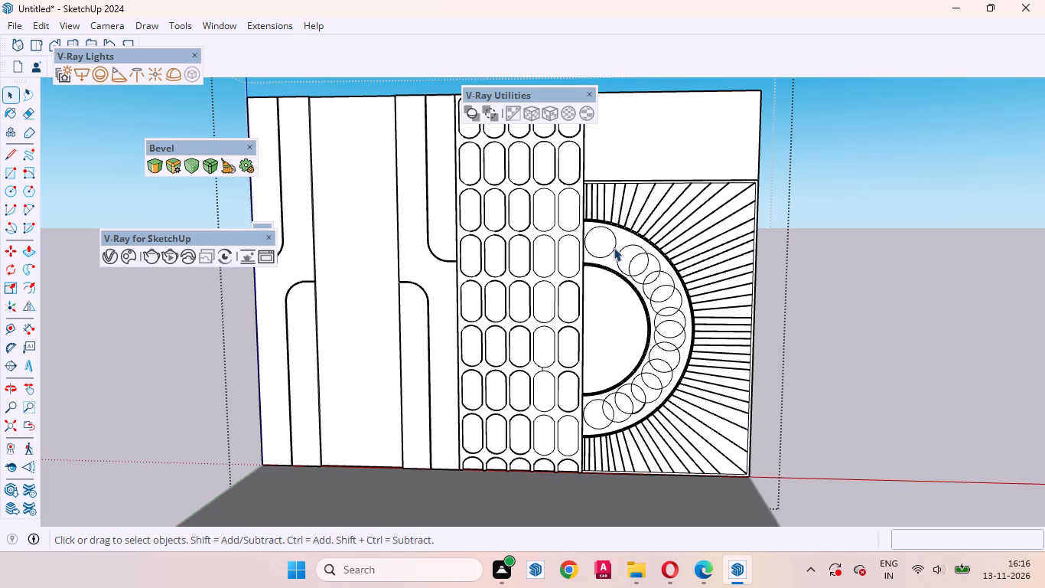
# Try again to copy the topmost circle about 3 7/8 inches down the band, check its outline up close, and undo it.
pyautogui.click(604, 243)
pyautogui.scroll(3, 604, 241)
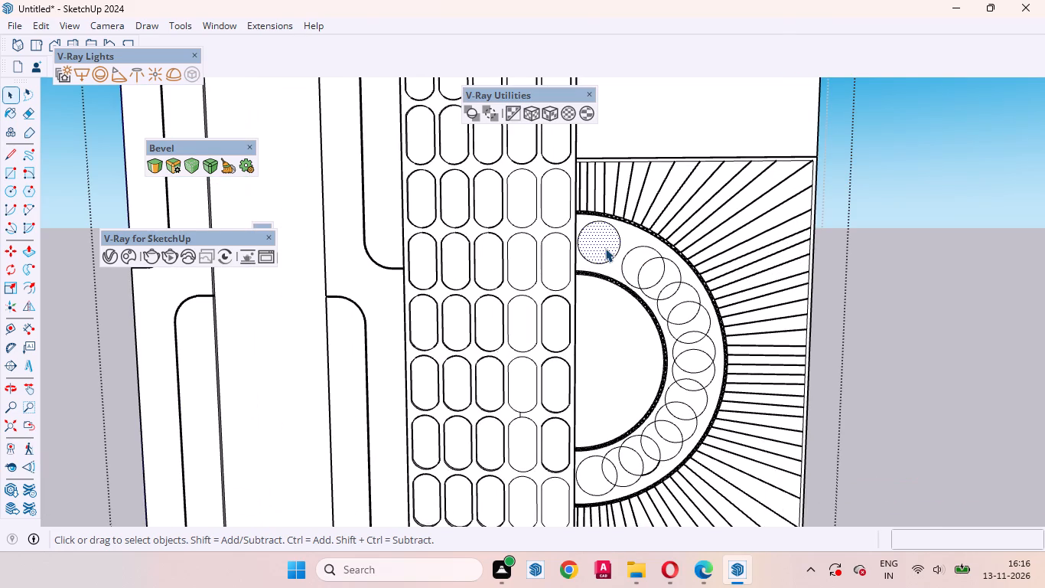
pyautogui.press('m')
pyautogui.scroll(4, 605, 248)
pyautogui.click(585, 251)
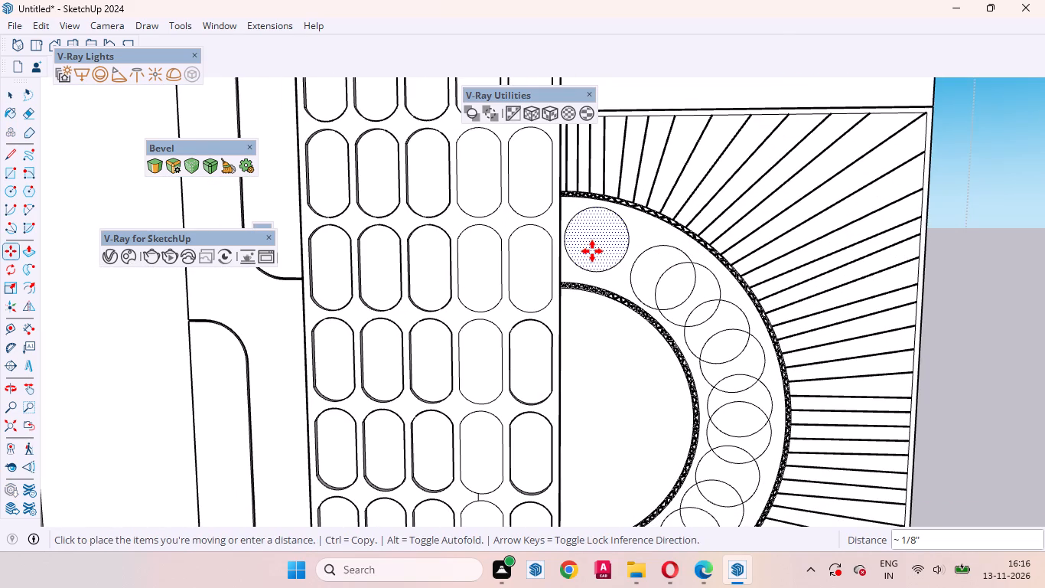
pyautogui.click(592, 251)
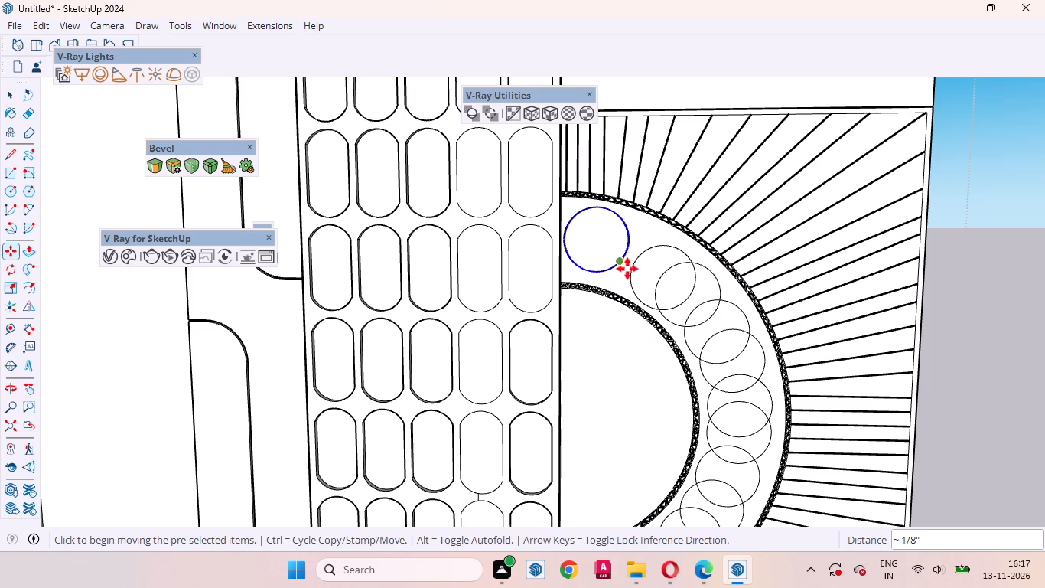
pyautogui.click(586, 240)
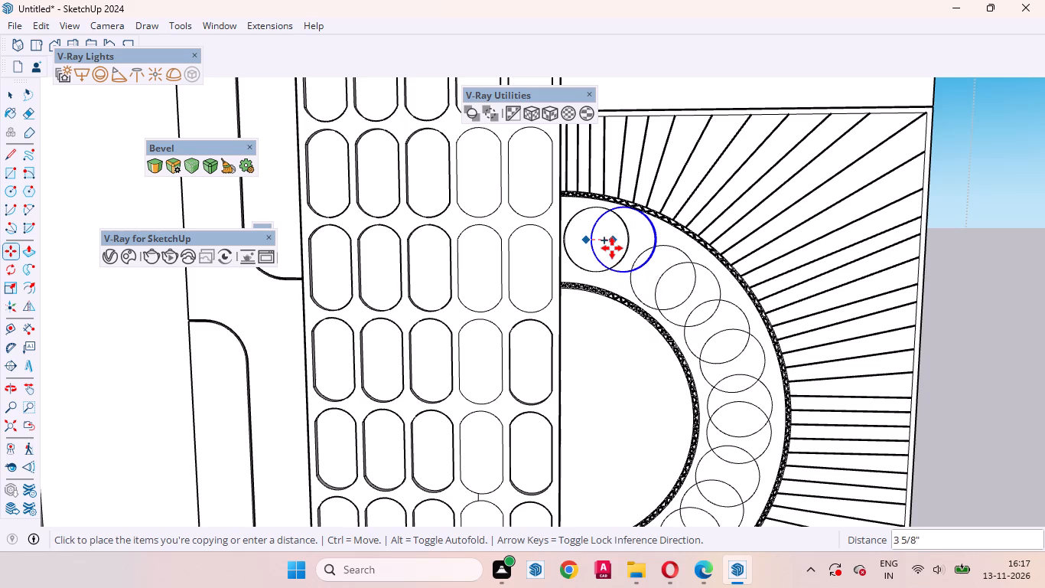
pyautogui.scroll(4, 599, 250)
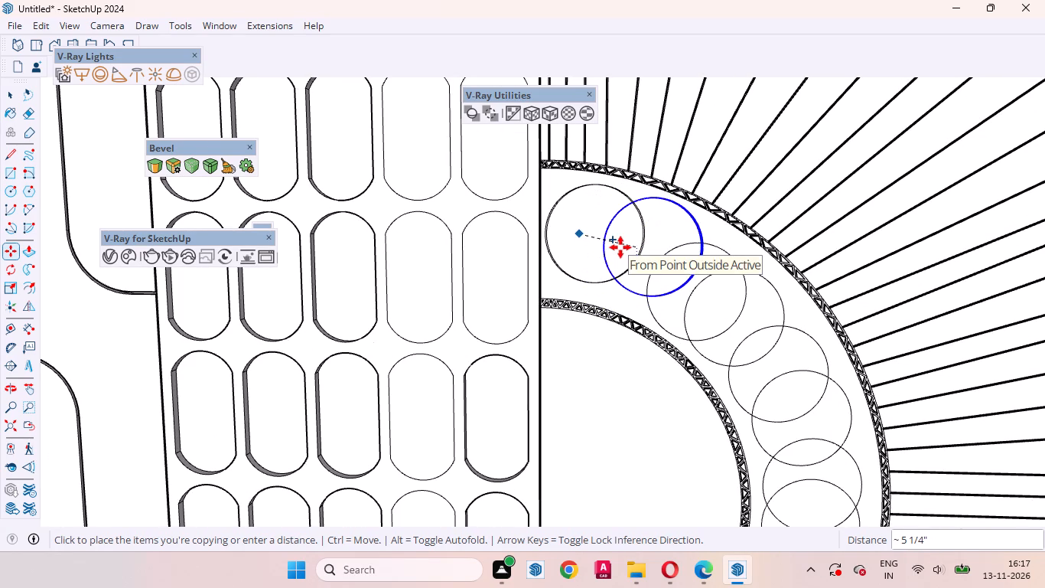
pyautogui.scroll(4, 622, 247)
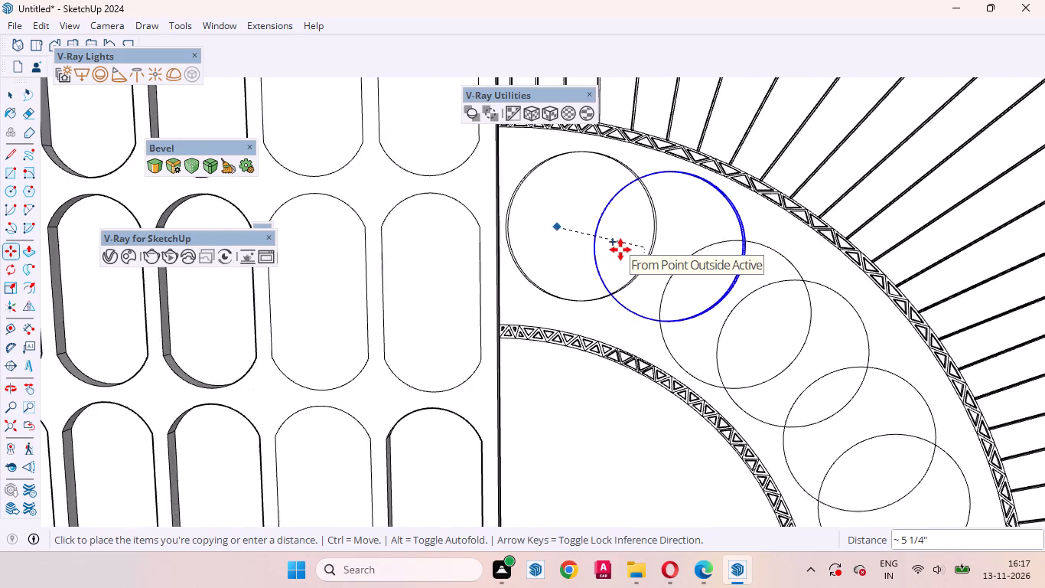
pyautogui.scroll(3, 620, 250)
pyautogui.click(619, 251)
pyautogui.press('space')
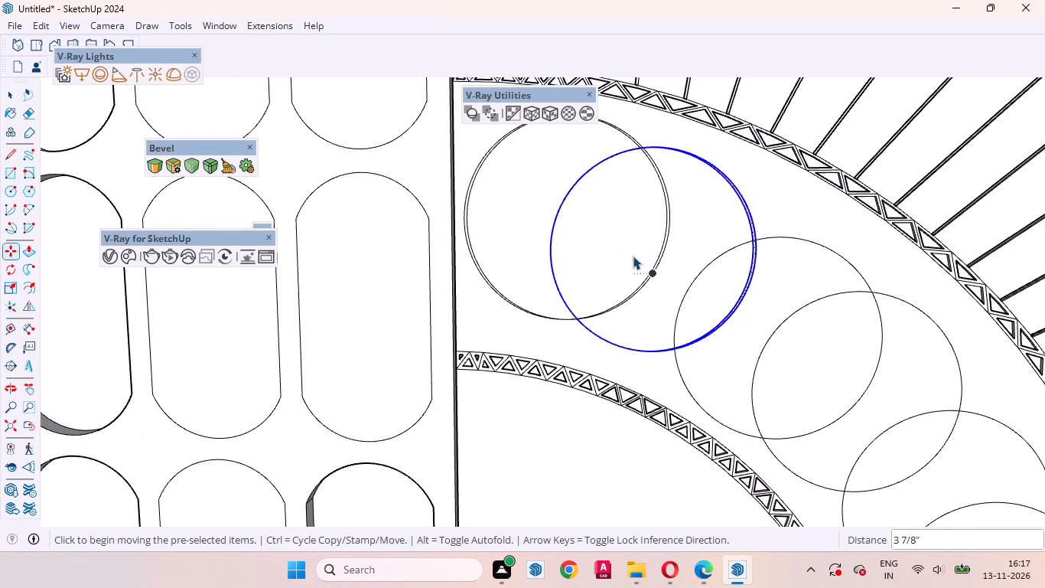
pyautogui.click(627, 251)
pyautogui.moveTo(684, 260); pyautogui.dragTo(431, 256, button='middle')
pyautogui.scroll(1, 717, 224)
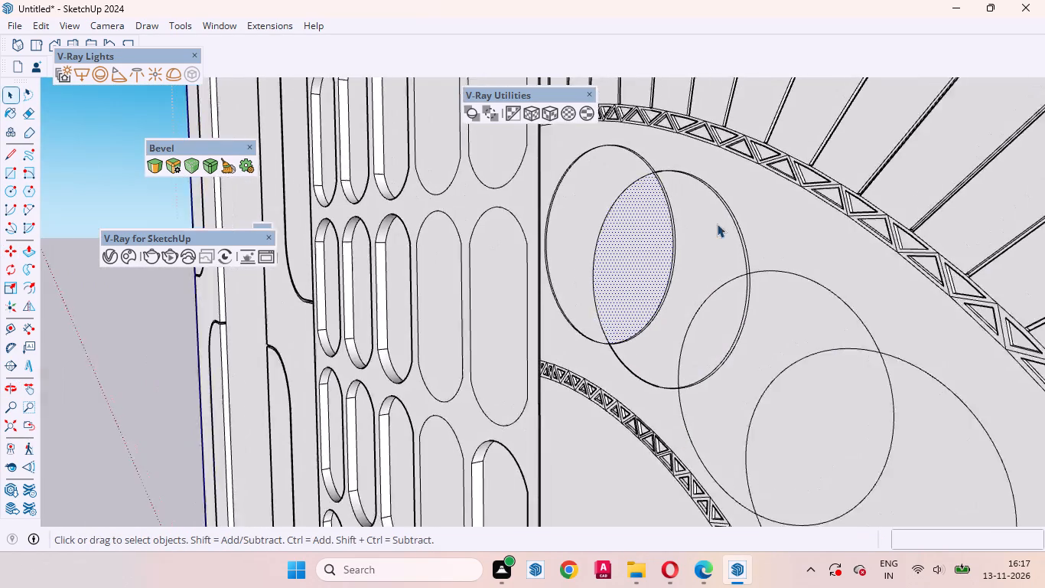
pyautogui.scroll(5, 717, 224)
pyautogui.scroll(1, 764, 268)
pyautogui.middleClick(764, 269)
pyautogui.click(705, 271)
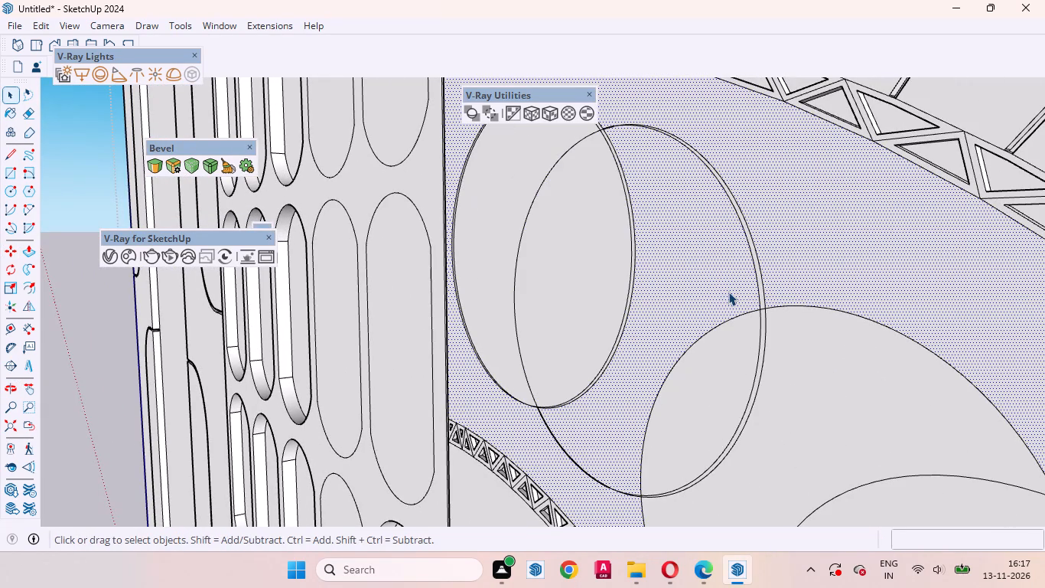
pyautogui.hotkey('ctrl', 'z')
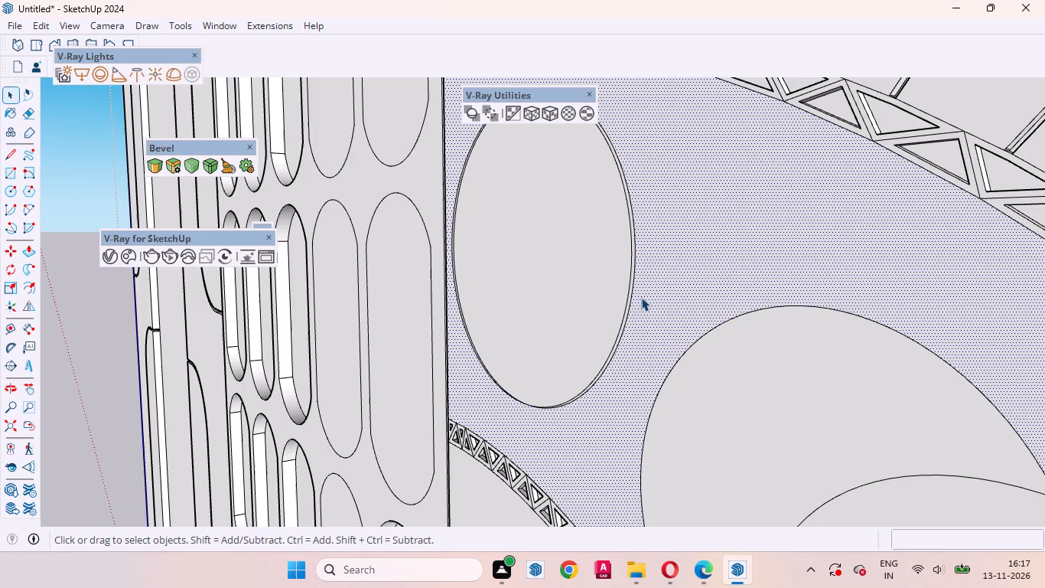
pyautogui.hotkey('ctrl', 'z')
# Copy the topmost circle about 5 inches down the band as an overlapping circle, and leave the wall group.
pyautogui.click(604, 303)
pyautogui.moveTo(614, 310); pyautogui.dragTo(865, 310, button='middle')
pyautogui.scroll(-12, 690, 280)
pyautogui.press('m')
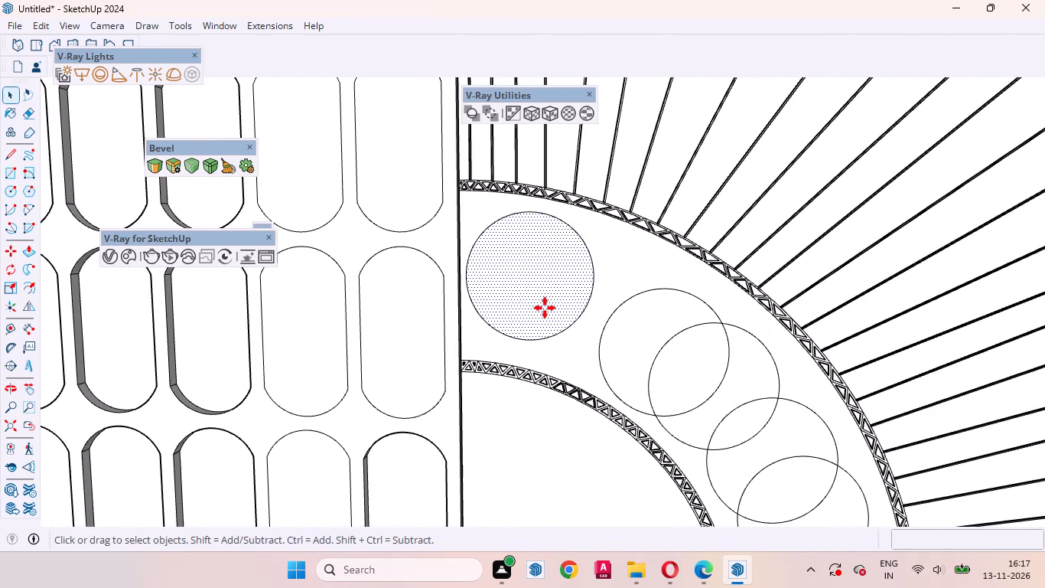
pyautogui.click(536, 304)
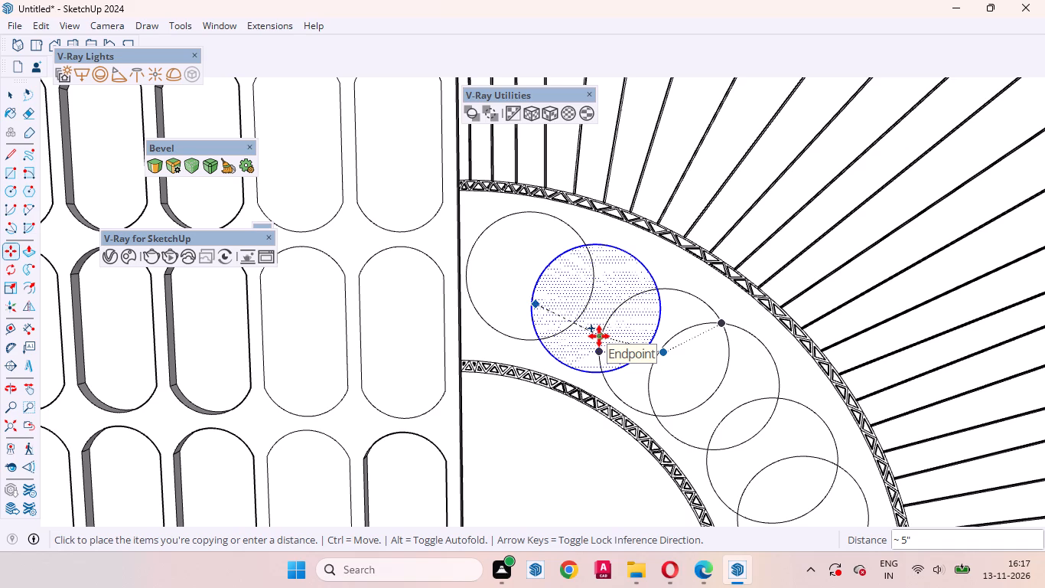
pyautogui.click(598, 334)
pyautogui.press('space')
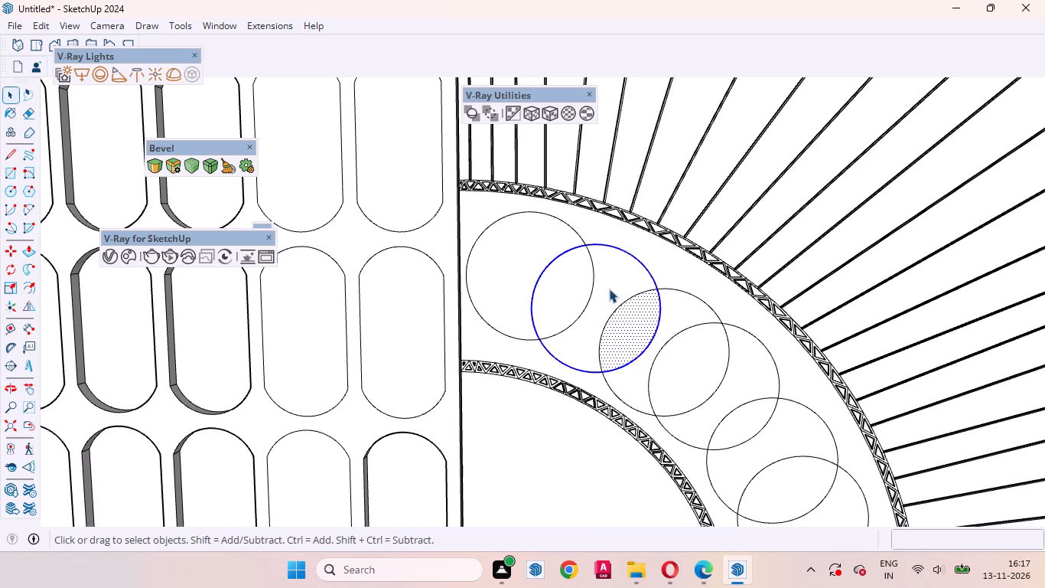
pyautogui.click(609, 289)
pyautogui.click(573, 297)
pyautogui.click(496, 260)
pyautogui.scroll(-10, 515, 269)
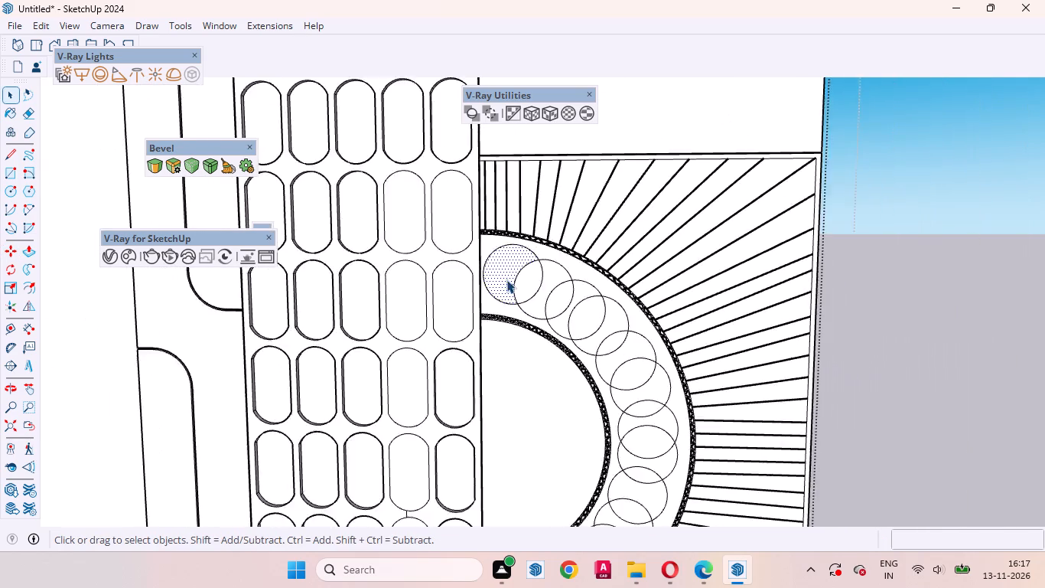
pyautogui.scroll(-11, 506, 279)
pyautogui.moveTo(666, 364); pyautogui.dragTo(642, 345, button='middle')
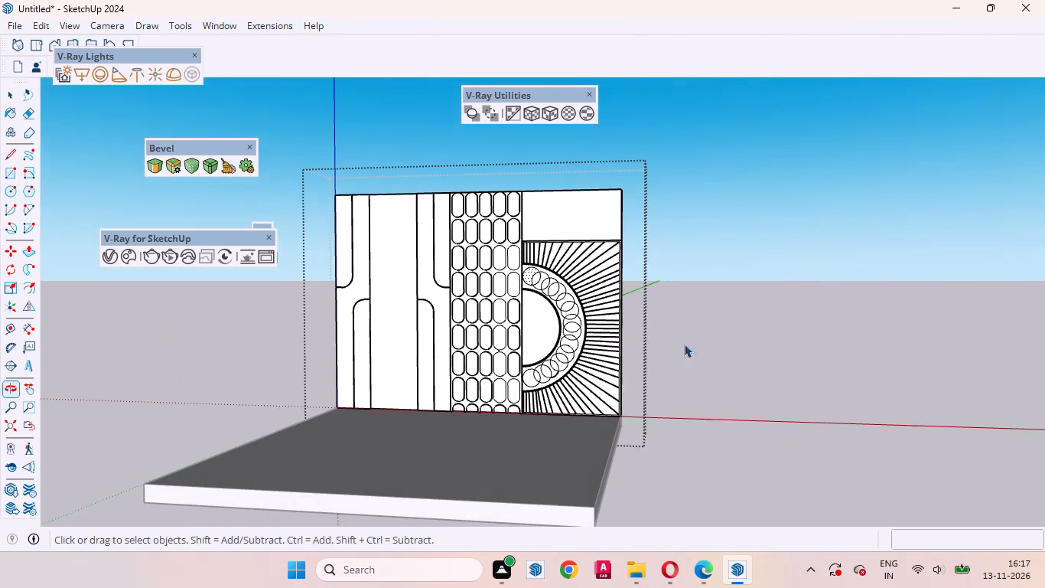
pyautogui.click(713, 350)
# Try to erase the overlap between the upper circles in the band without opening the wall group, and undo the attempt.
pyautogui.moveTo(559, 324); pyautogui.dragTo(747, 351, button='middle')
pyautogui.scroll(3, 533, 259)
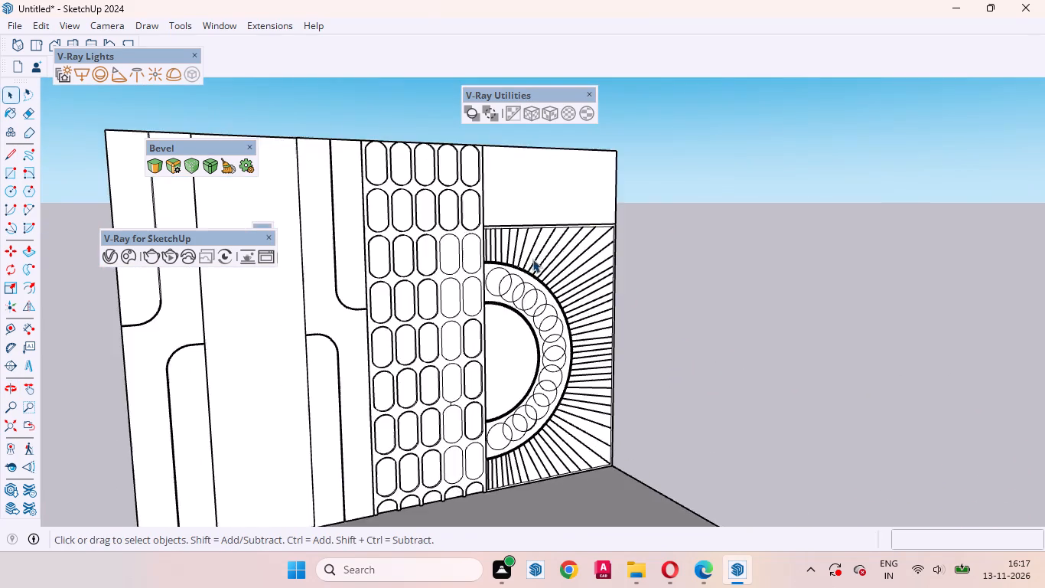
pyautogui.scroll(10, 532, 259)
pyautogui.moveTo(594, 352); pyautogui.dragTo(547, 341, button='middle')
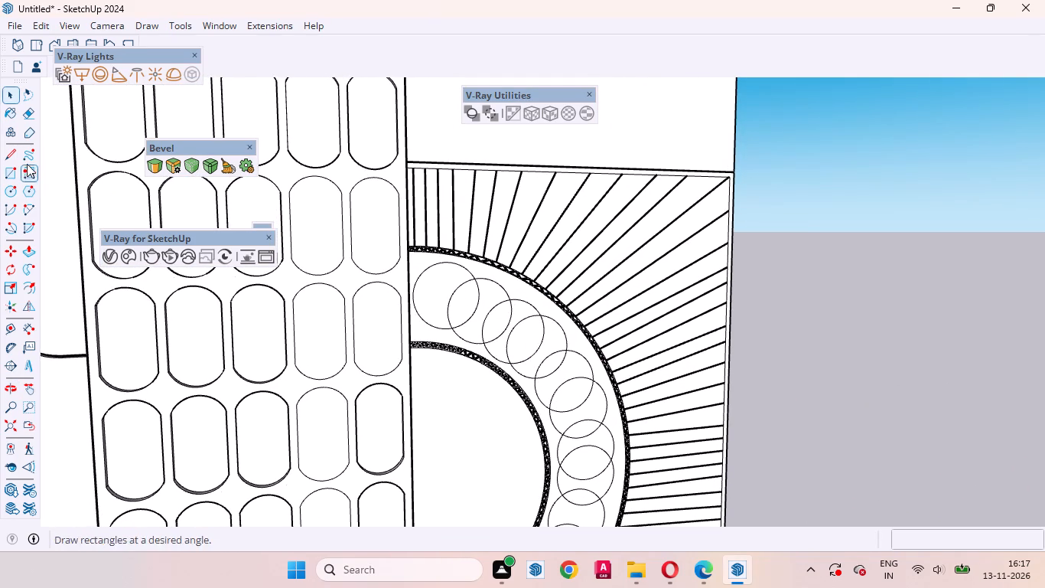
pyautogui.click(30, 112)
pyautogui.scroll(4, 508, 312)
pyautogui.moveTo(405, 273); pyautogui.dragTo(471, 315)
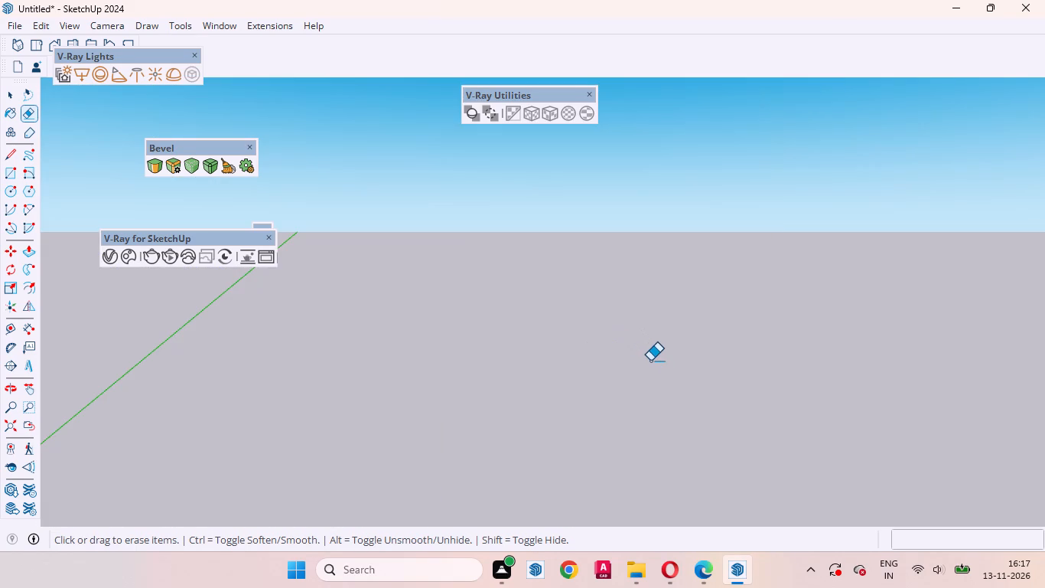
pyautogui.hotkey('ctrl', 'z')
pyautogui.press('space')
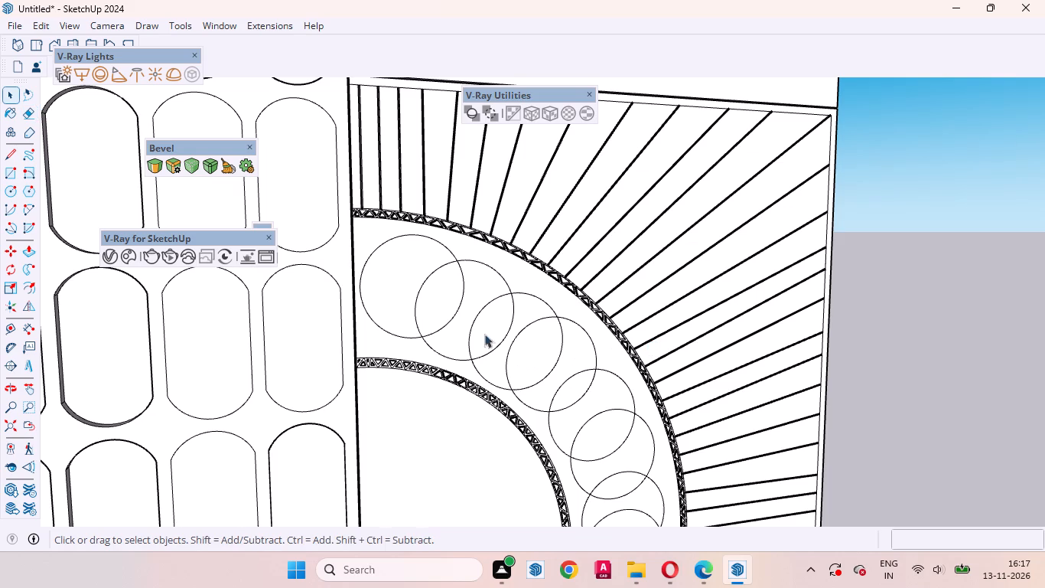
# Open the wall group for editing and select the second circle's face.
pyautogui.click(468, 299)
pyautogui.doubleClick(468, 299)
pyautogui.click(472, 292)
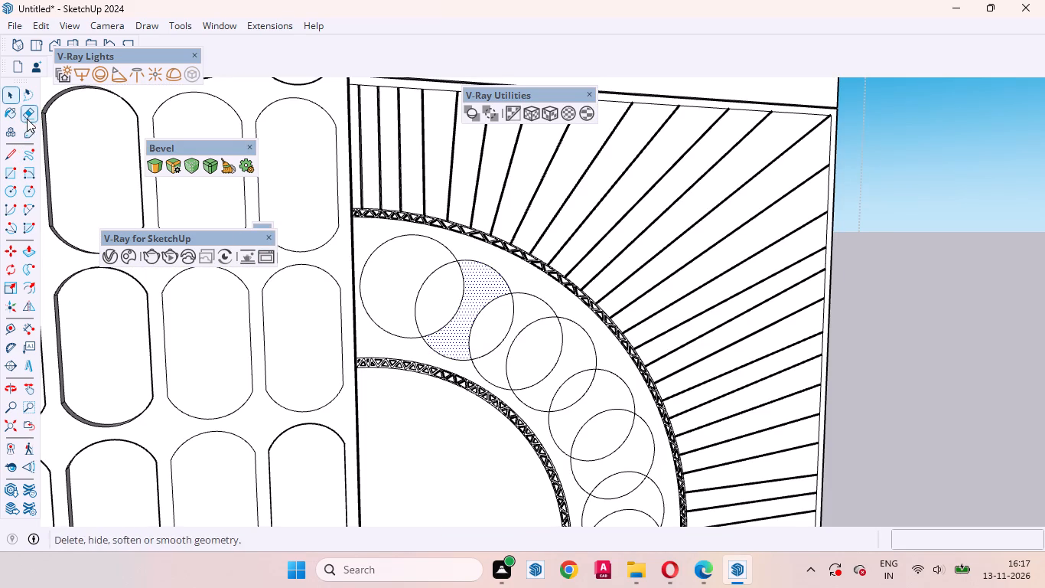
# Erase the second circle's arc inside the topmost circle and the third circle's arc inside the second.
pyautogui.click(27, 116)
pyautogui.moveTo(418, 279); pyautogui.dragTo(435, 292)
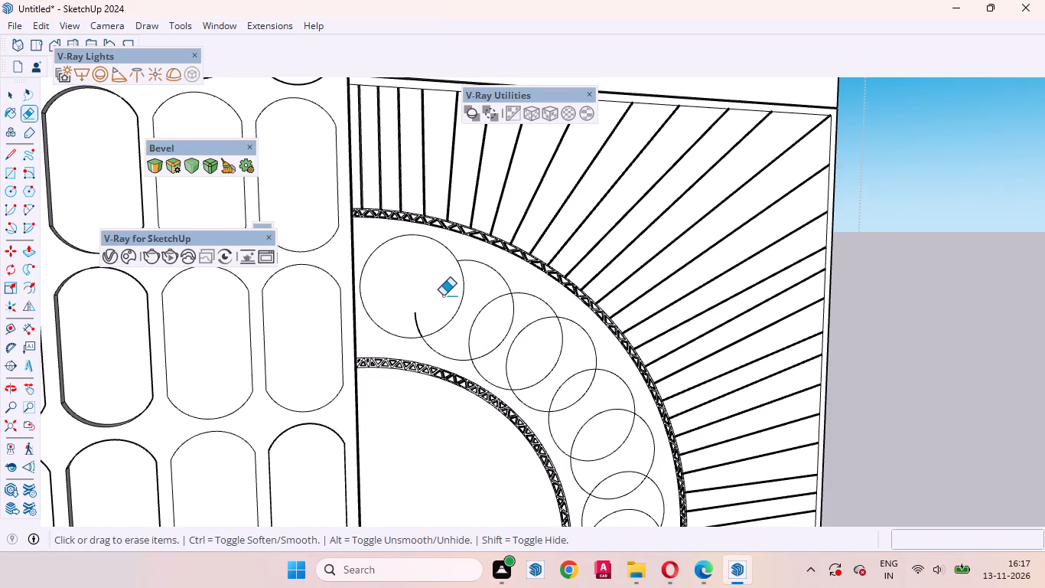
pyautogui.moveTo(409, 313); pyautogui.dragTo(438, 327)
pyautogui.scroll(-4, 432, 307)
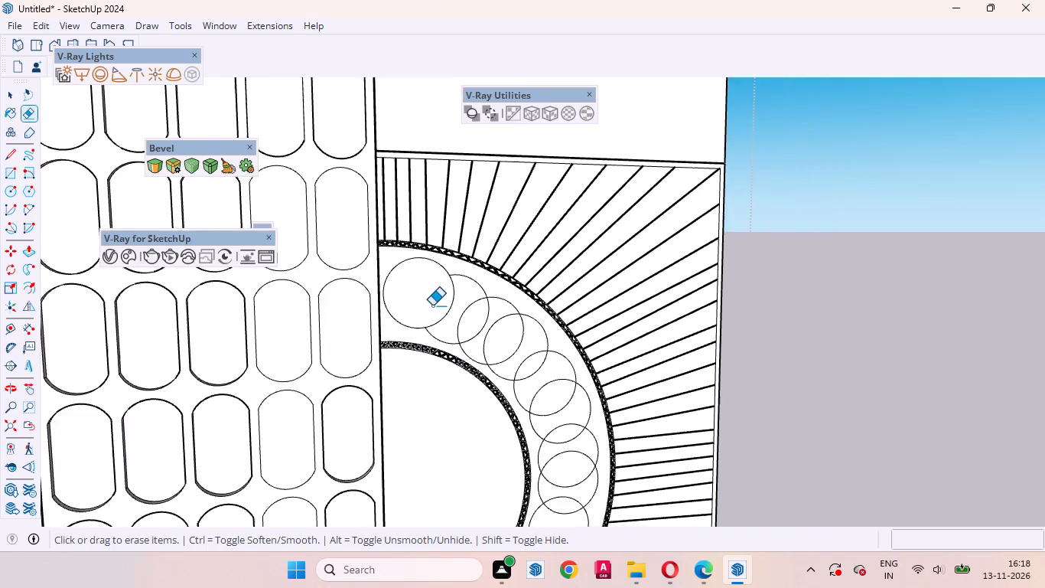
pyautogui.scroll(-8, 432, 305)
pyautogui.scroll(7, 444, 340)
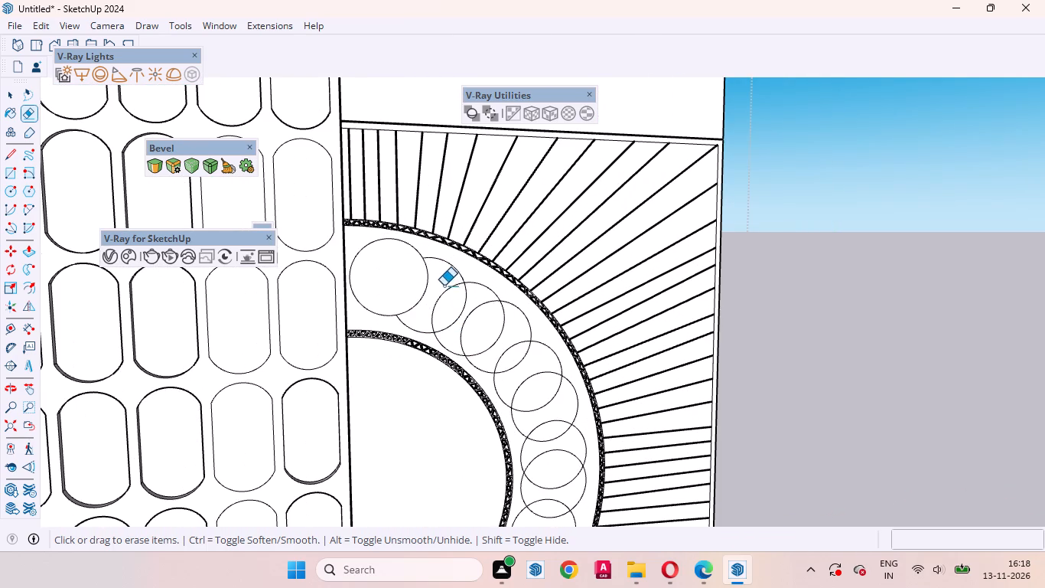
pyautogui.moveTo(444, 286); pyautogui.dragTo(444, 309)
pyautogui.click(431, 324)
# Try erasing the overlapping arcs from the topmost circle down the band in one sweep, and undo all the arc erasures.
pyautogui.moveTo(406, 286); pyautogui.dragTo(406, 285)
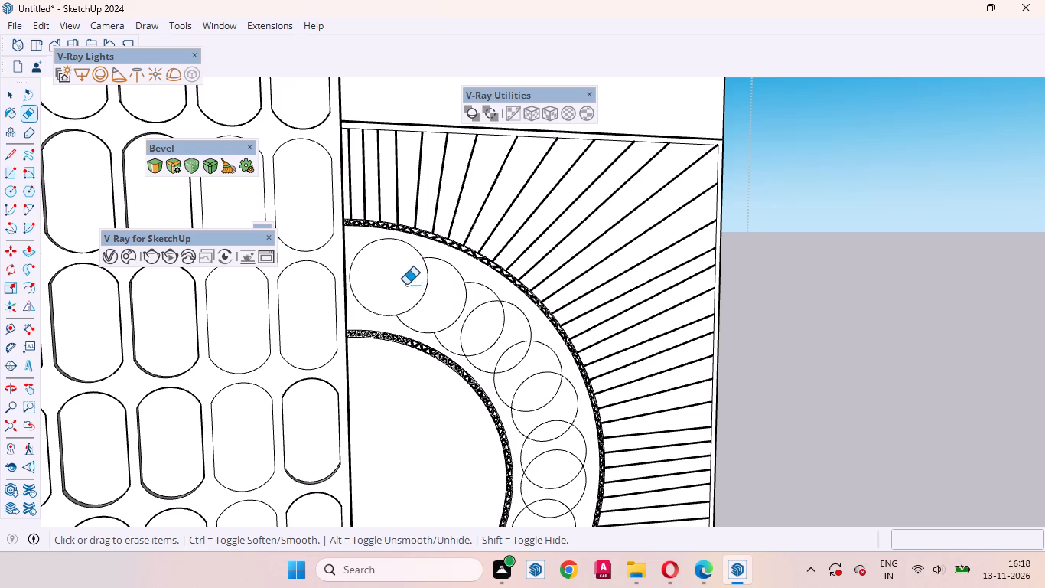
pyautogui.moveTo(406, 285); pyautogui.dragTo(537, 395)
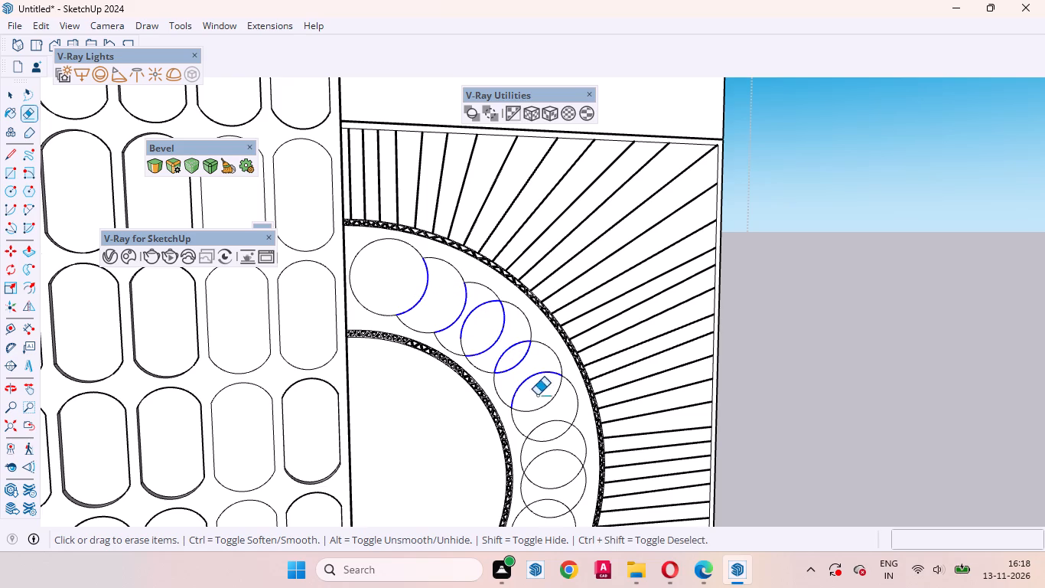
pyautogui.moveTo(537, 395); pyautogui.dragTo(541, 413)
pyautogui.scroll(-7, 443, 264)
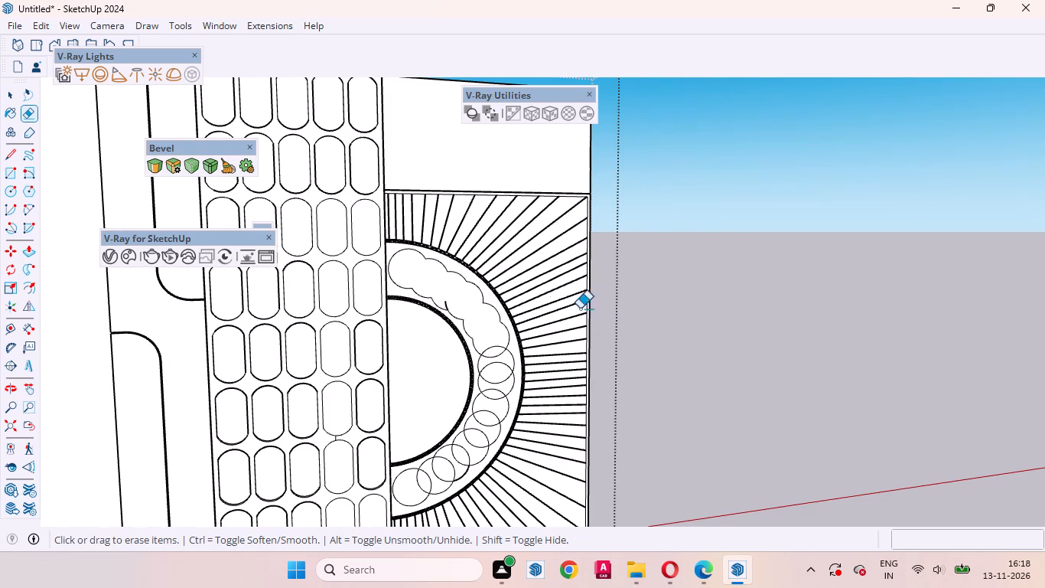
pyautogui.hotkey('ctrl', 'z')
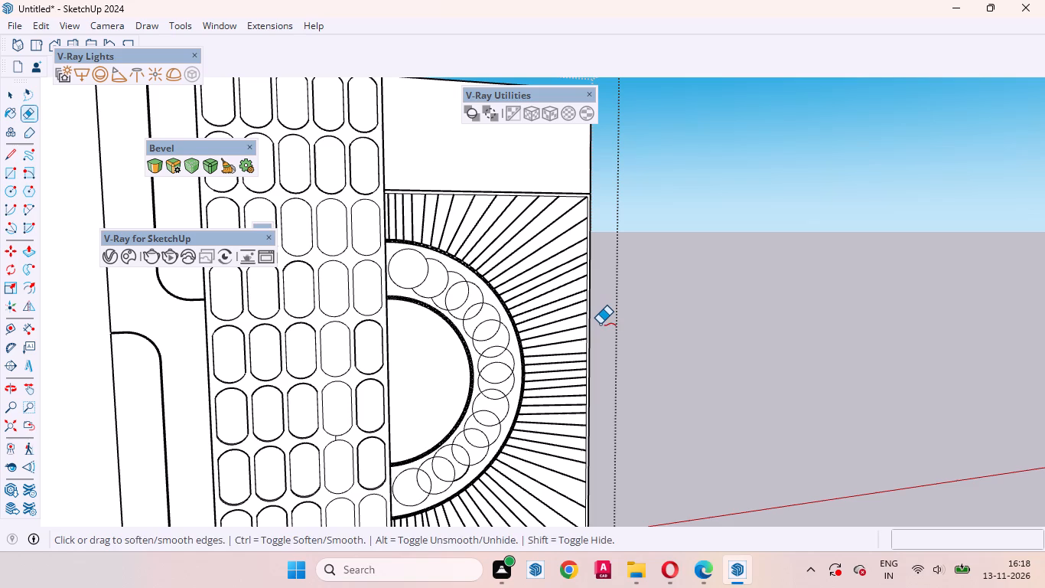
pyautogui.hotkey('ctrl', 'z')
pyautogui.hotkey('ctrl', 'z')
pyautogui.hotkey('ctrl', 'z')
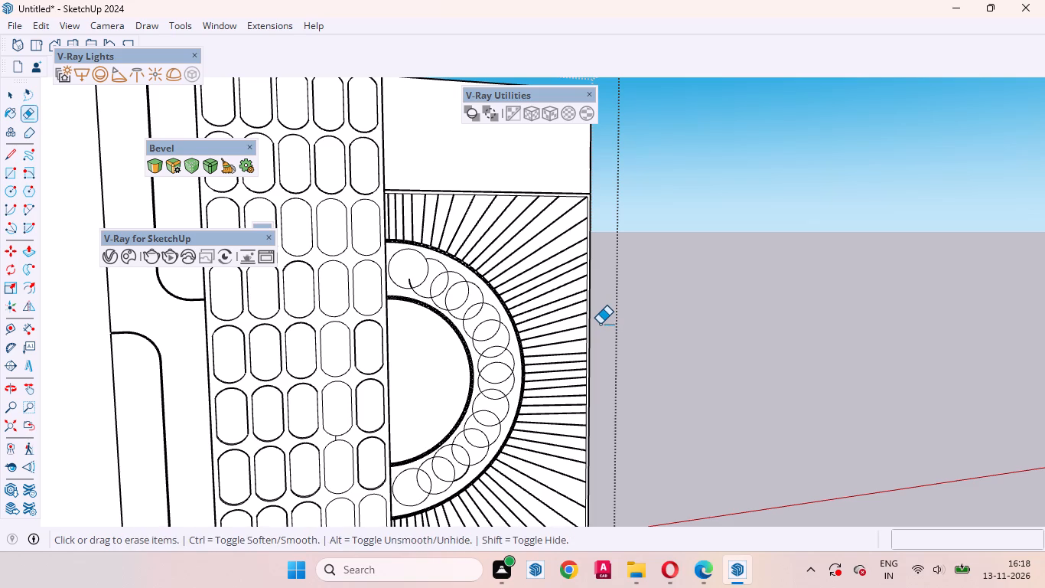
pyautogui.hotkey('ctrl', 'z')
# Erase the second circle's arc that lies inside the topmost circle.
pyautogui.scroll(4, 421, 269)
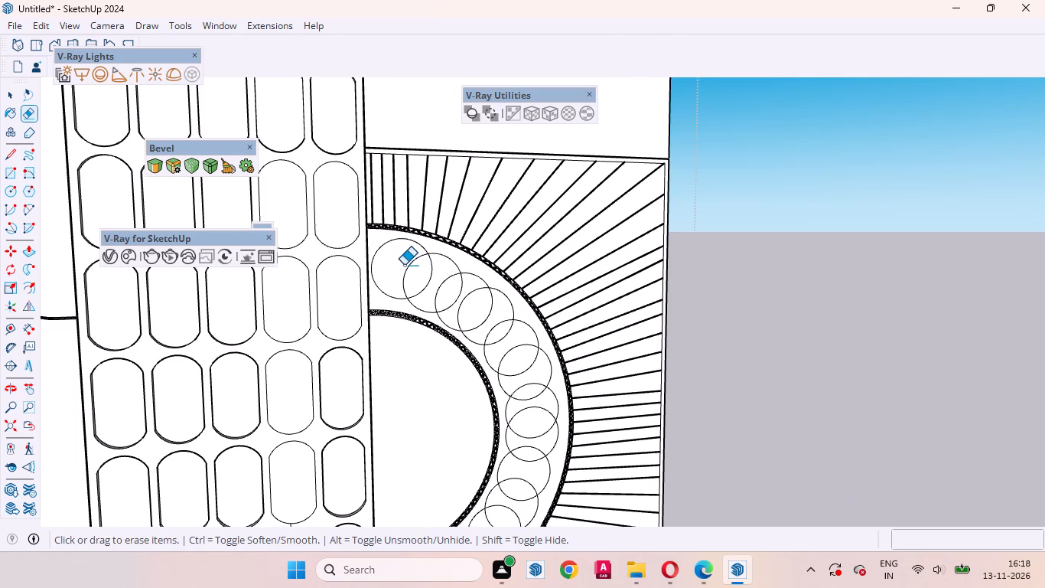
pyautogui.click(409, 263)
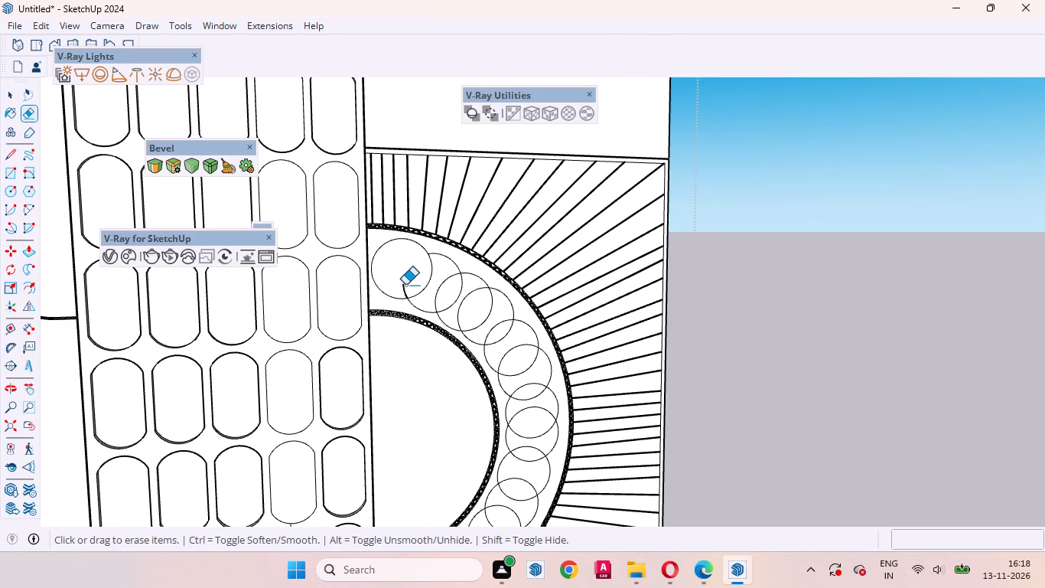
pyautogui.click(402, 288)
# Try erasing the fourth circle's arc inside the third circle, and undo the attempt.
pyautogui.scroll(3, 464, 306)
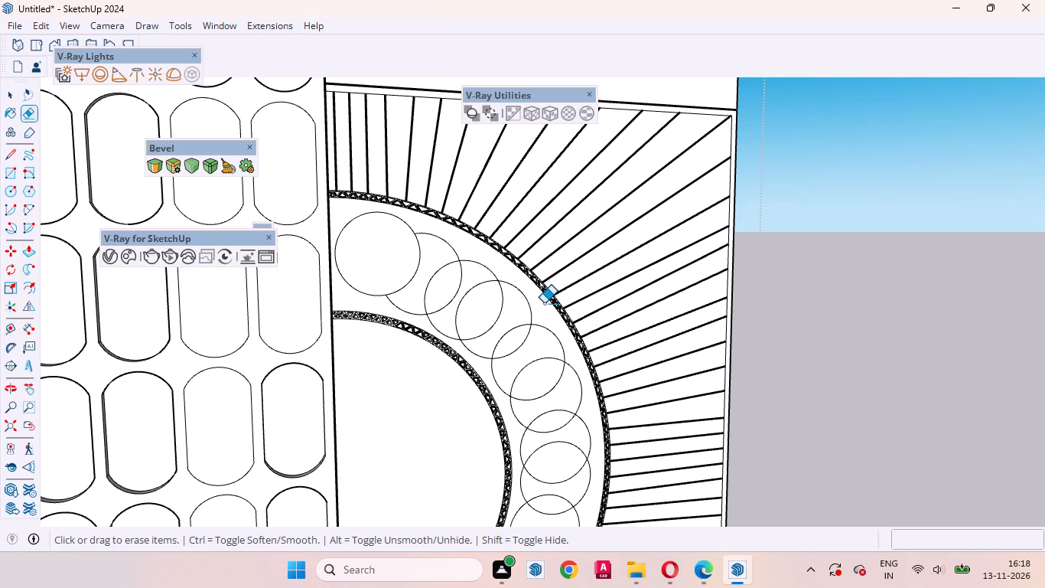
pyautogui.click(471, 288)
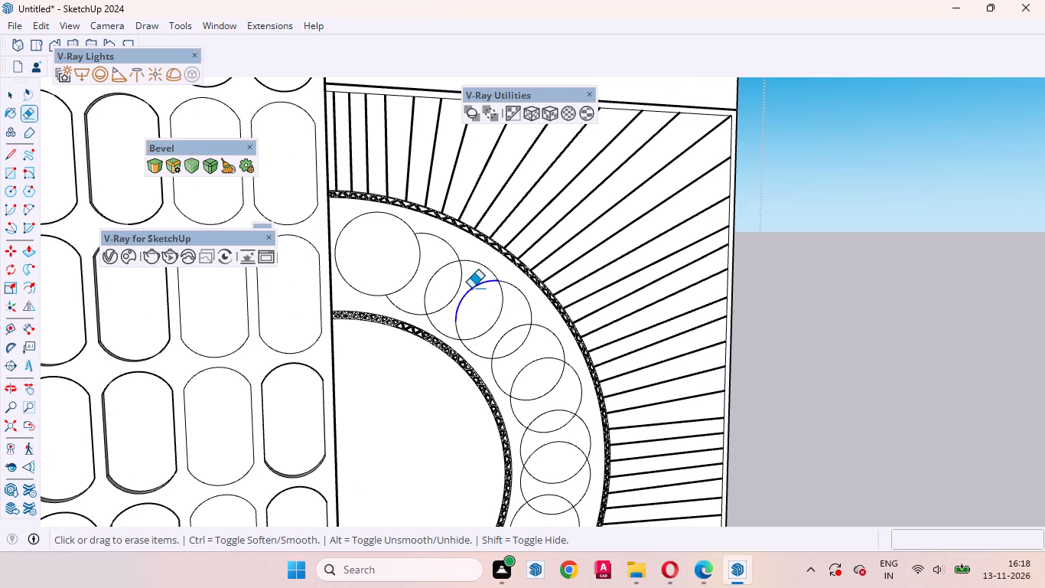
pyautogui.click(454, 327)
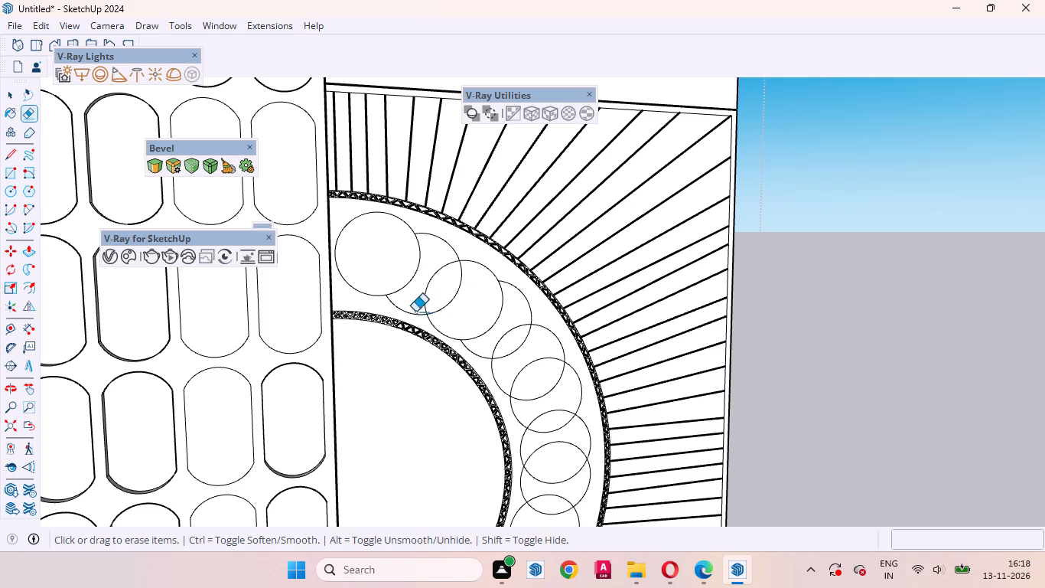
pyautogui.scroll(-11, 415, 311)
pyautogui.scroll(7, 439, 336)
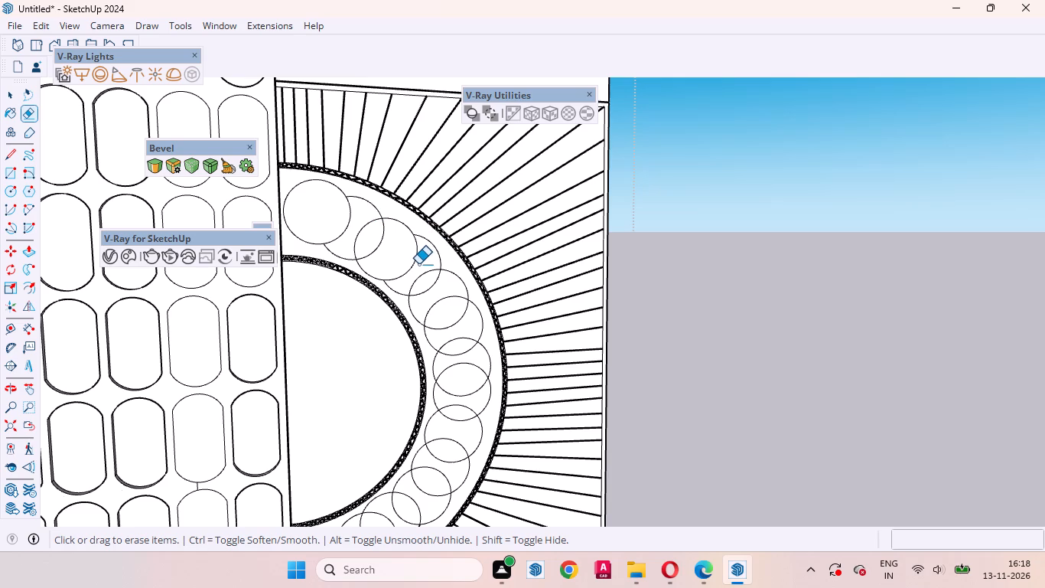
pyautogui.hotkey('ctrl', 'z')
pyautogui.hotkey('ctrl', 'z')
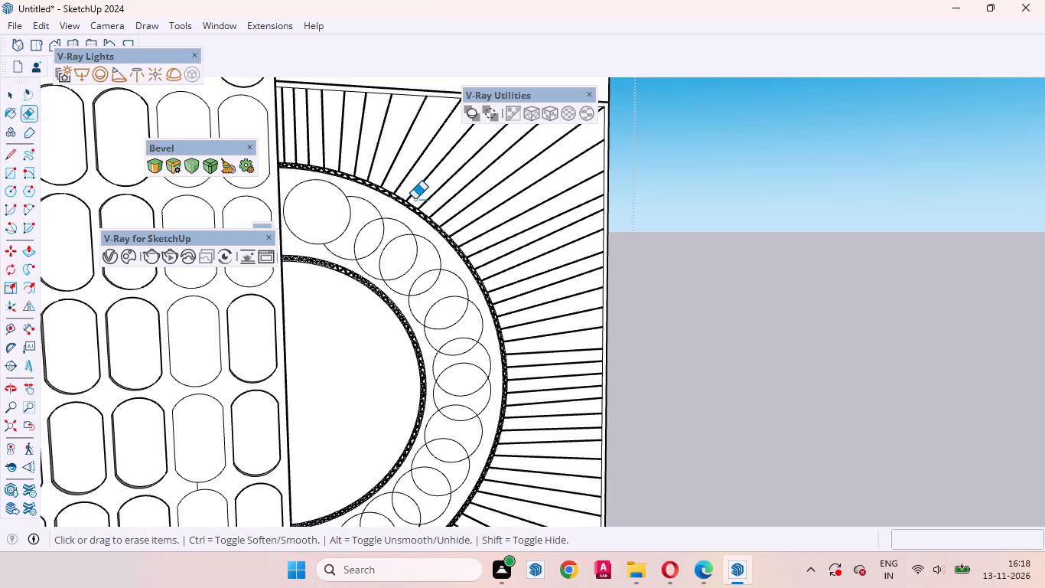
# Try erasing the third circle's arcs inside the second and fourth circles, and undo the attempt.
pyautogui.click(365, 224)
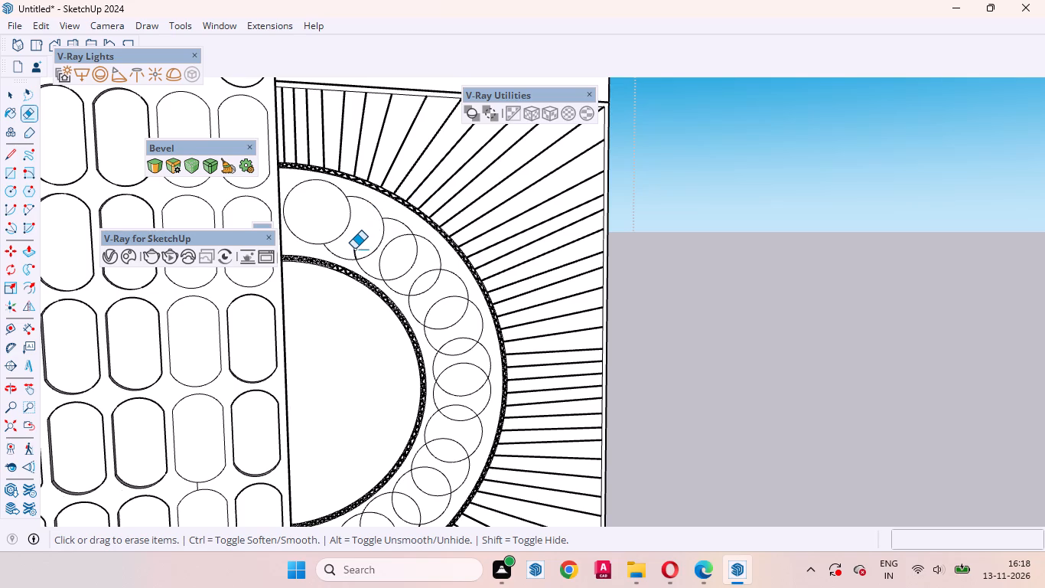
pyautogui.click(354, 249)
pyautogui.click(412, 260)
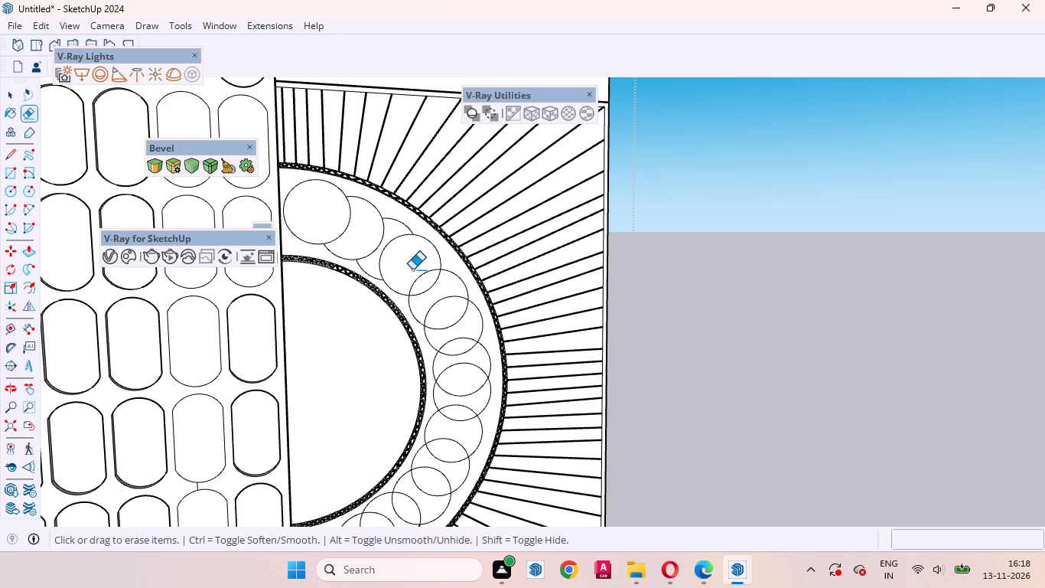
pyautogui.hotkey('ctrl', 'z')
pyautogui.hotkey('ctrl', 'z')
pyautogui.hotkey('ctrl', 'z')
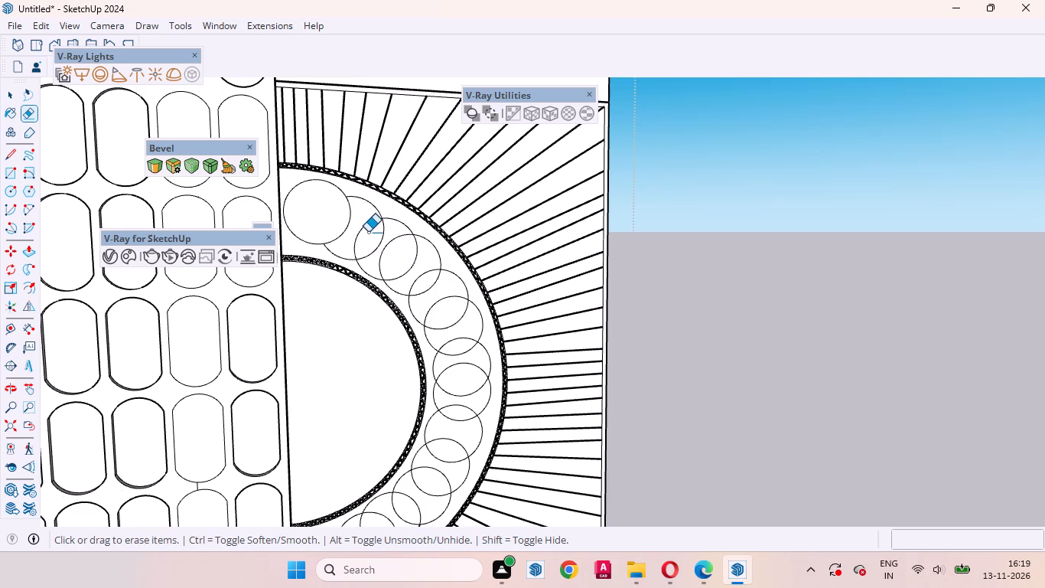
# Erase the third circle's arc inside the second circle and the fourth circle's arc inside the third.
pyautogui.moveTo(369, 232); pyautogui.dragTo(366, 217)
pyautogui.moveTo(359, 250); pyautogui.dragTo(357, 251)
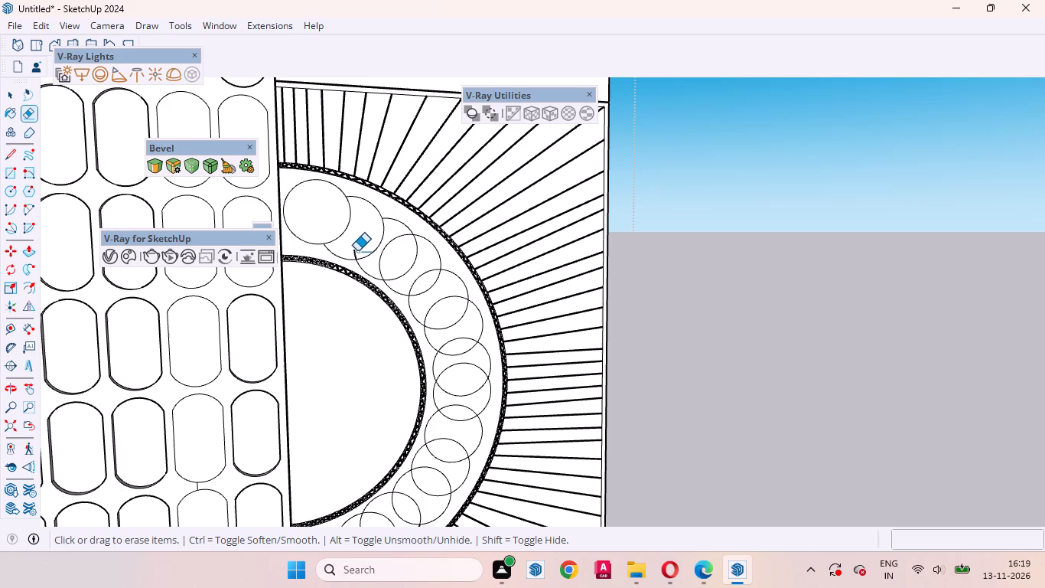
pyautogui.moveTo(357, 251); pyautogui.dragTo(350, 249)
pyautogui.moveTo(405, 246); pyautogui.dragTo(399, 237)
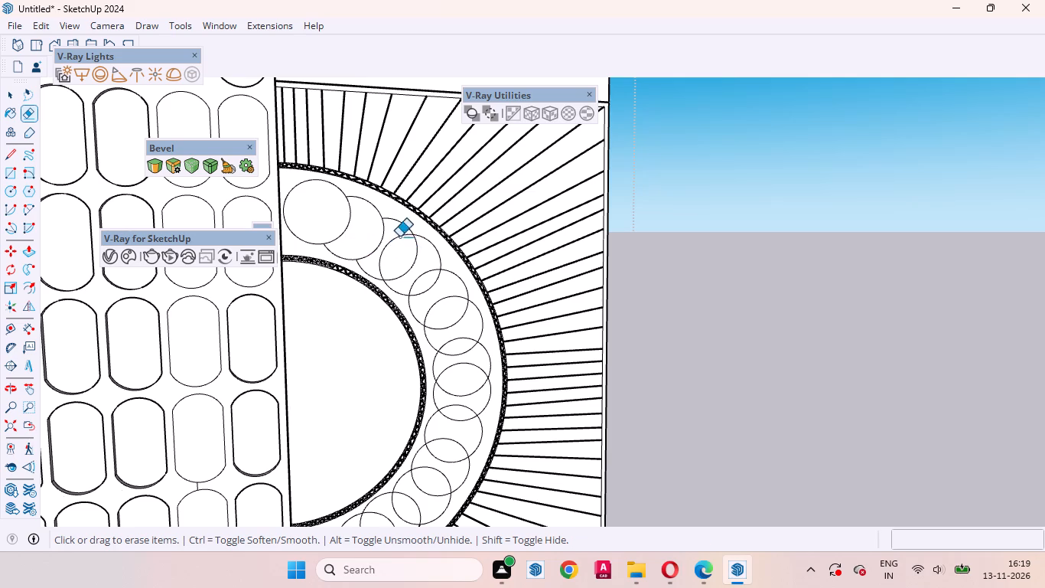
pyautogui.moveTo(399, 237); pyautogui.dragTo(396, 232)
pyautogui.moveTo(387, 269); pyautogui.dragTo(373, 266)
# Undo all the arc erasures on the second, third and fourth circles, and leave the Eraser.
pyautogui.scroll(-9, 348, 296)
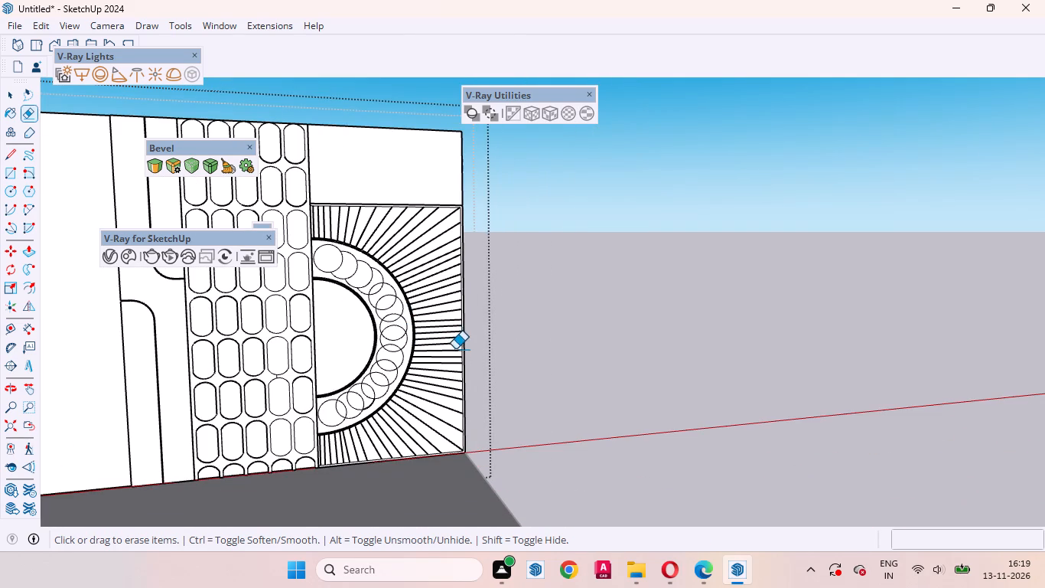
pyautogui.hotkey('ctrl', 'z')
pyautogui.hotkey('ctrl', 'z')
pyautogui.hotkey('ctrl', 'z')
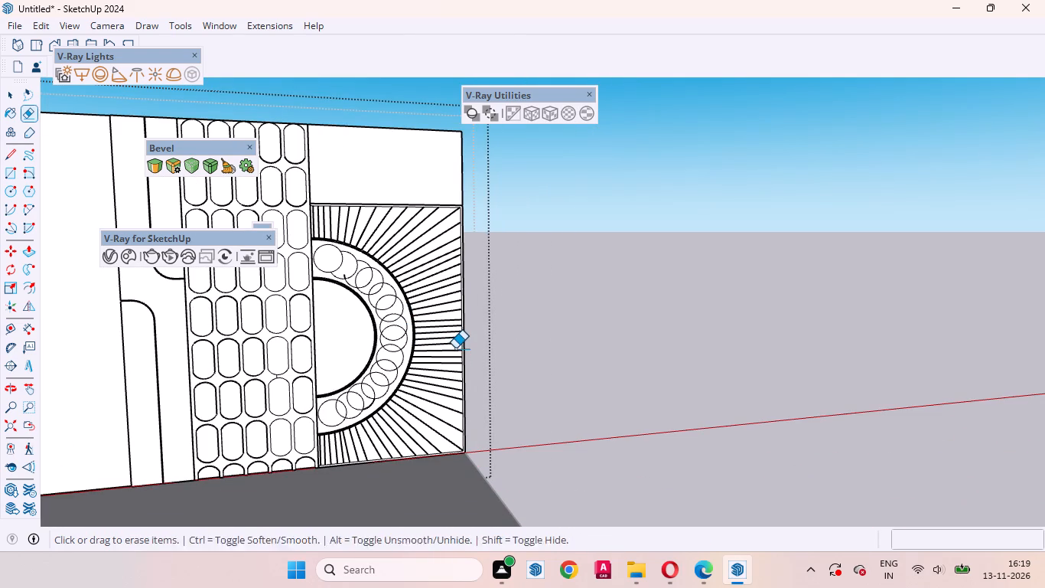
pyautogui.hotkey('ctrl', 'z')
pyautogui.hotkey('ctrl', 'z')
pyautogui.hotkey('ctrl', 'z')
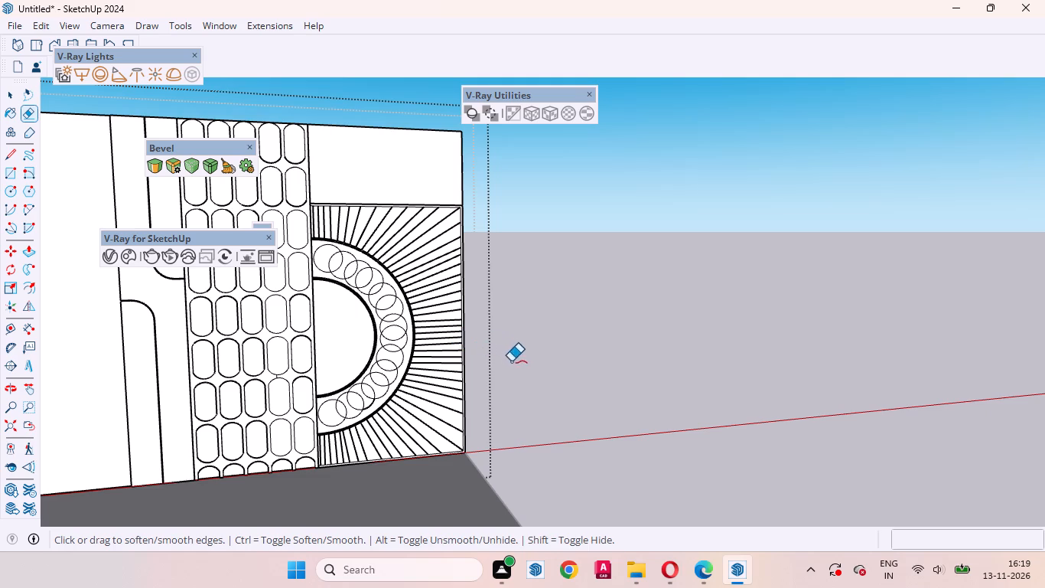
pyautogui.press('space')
# Examine the half-disc face and the overlap faces between the upper circles of the band by selecting them one at a time.
pyautogui.scroll(3, 360, 263)
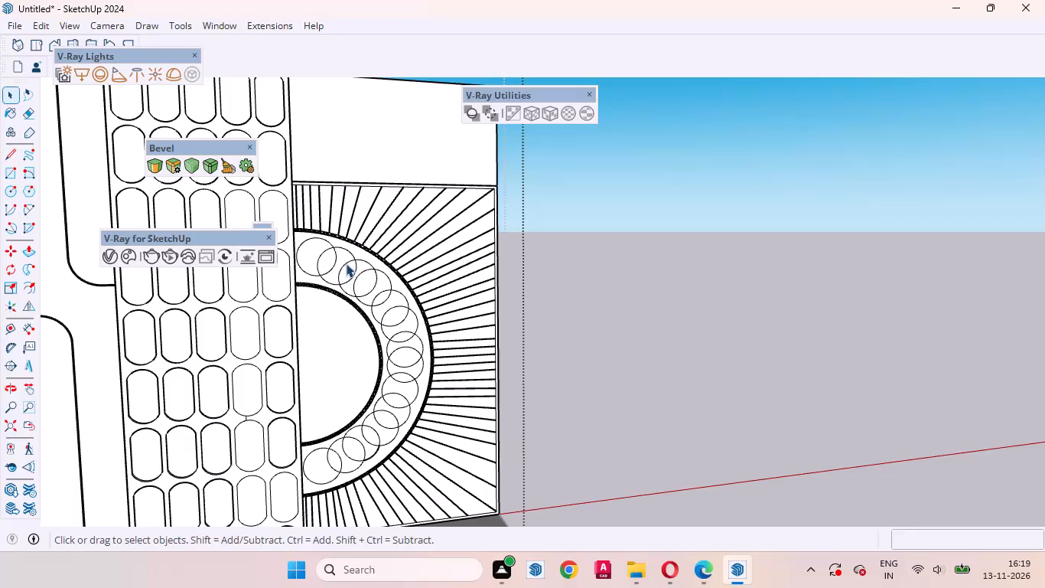
pyautogui.scroll(-6, 343, 341)
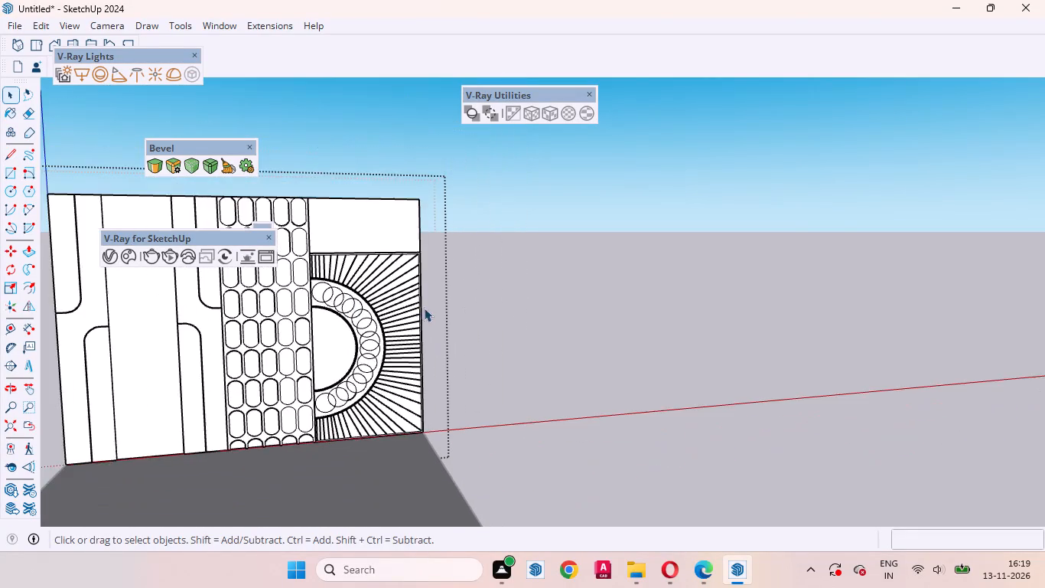
pyautogui.scroll(-3, 424, 308)
pyautogui.moveTo(420, 401); pyautogui.dragTo(315, 381, button='middle')
pyautogui.scroll(10, 378, 336)
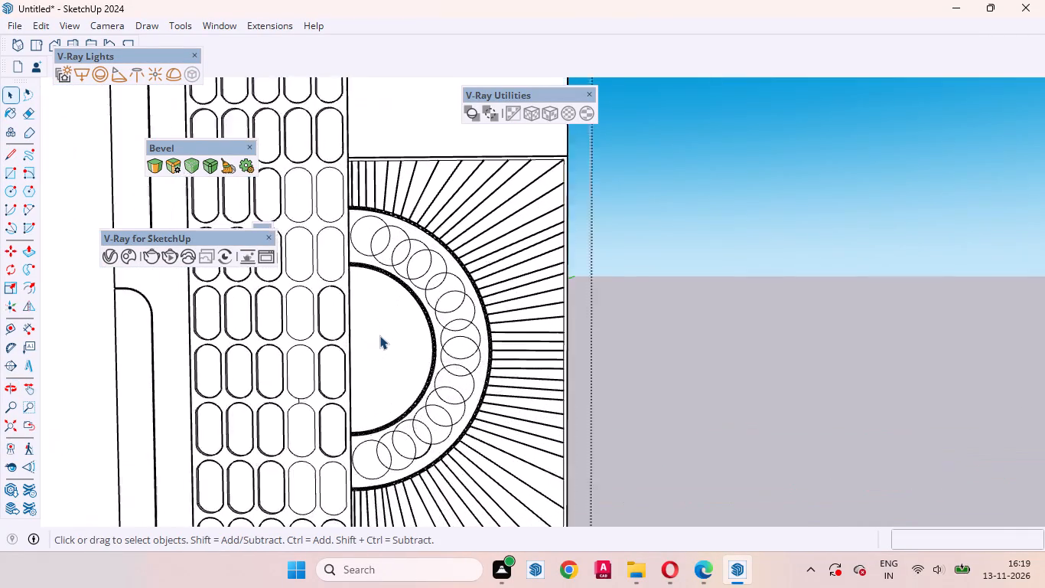
pyautogui.scroll(1, 379, 335)
pyautogui.click(380, 344)
pyautogui.scroll(3, 457, 358)
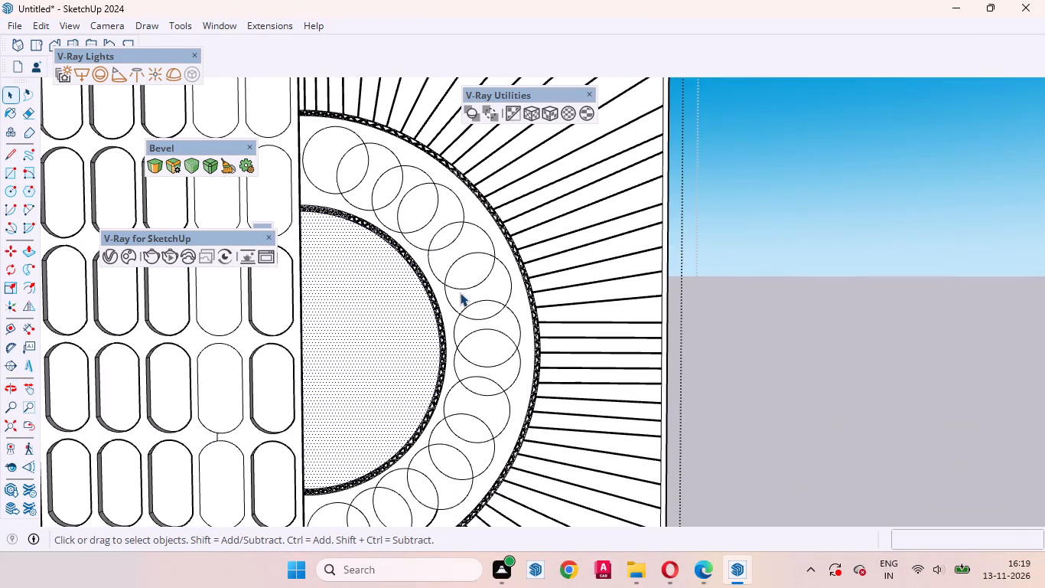
pyautogui.click(460, 292)
pyautogui.click(463, 274)
pyautogui.click(457, 247)
pyautogui.click(447, 231)
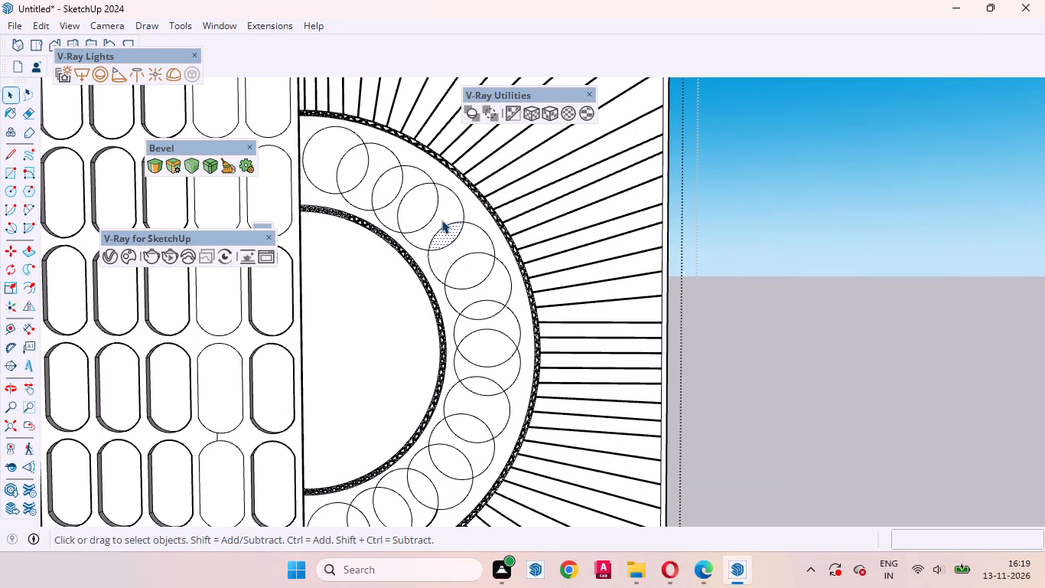
# Examine the circle band from several angles by selecting a circle's overlap arc and the band face surrounding the circles.
pyautogui.moveTo(464, 256); pyautogui.dragTo(550, 310, button='middle')
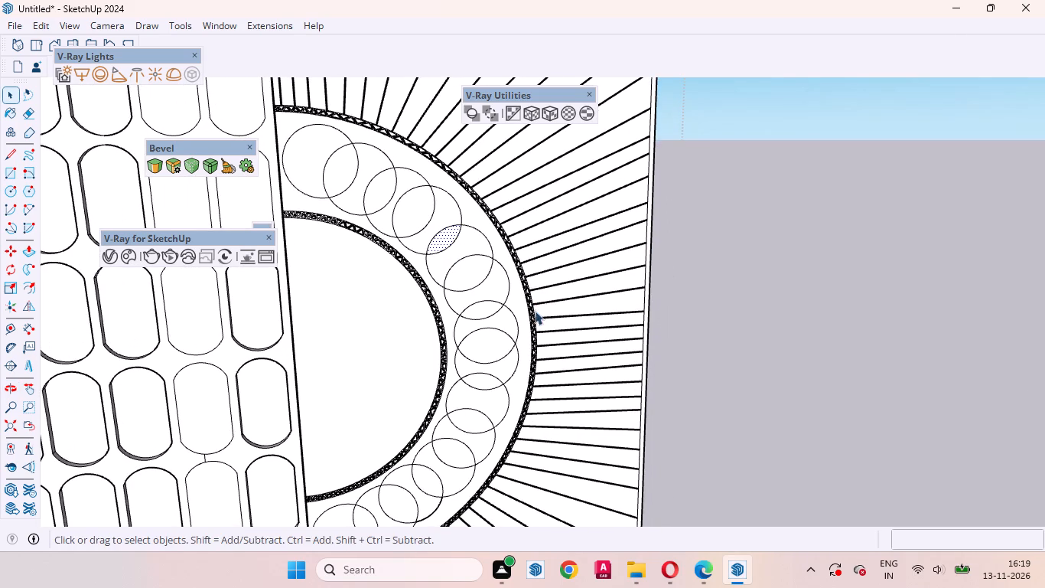
pyautogui.scroll(-3, 449, 293)
pyautogui.click(467, 274)
pyautogui.click(452, 258)
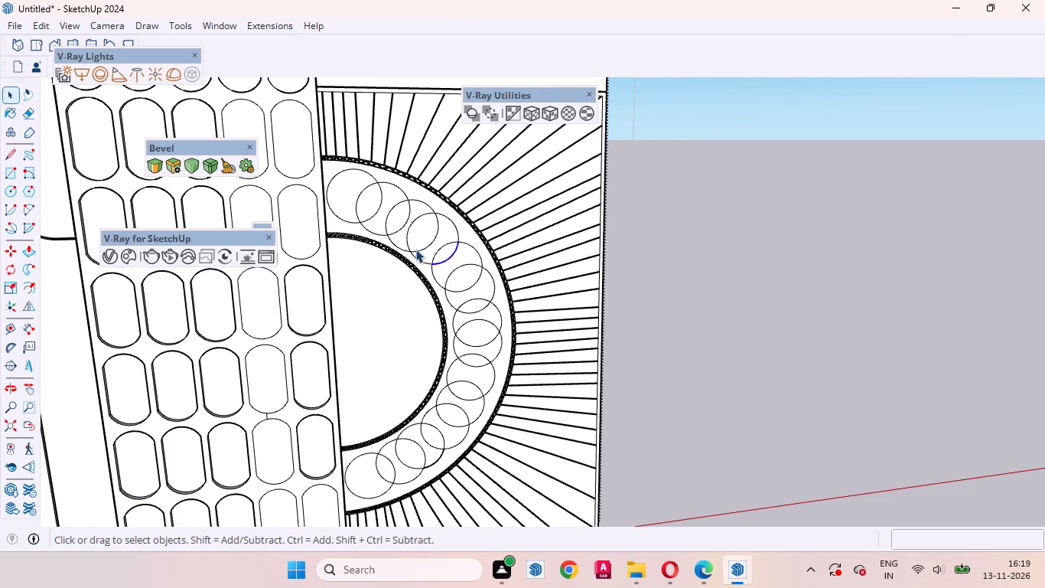
pyautogui.scroll(-3, 415, 249)
pyautogui.scroll(-3, 487, 306)
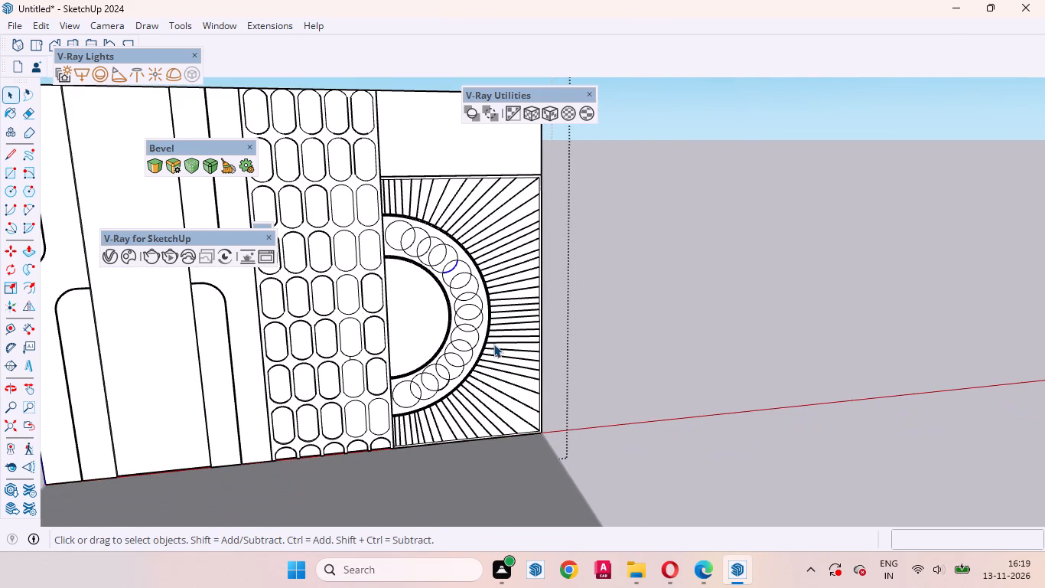
pyautogui.scroll(6, 451, 289)
pyautogui.scroll(2, 343, 211)
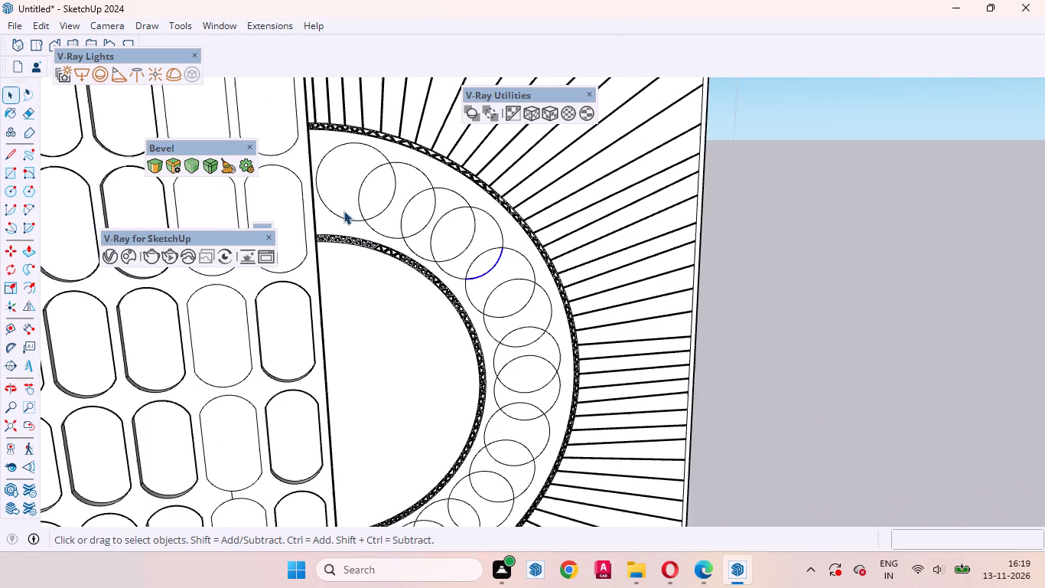
pyautogui.scroll(3, 343, 211)
pyautogui.click(354, 225)
pyautogui.scroll(-7, 388, 216)
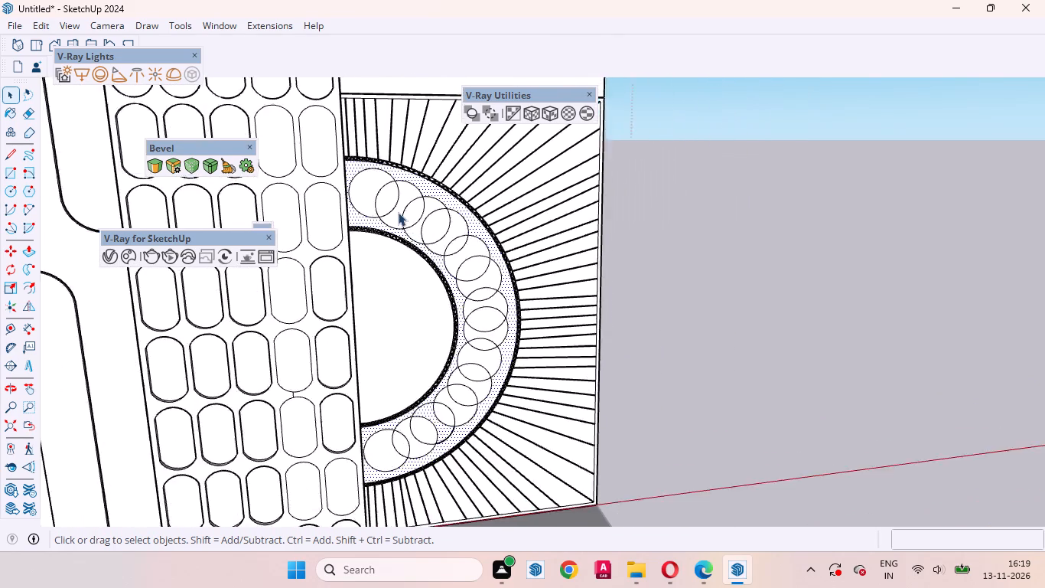
pyautogui.scroll(-4, 398, 212)
pyautogui.scroll(3, 418, 384)
pyautogui.moveTo(439, 390); pyautogui.dragTo(507, 355, button='middle')
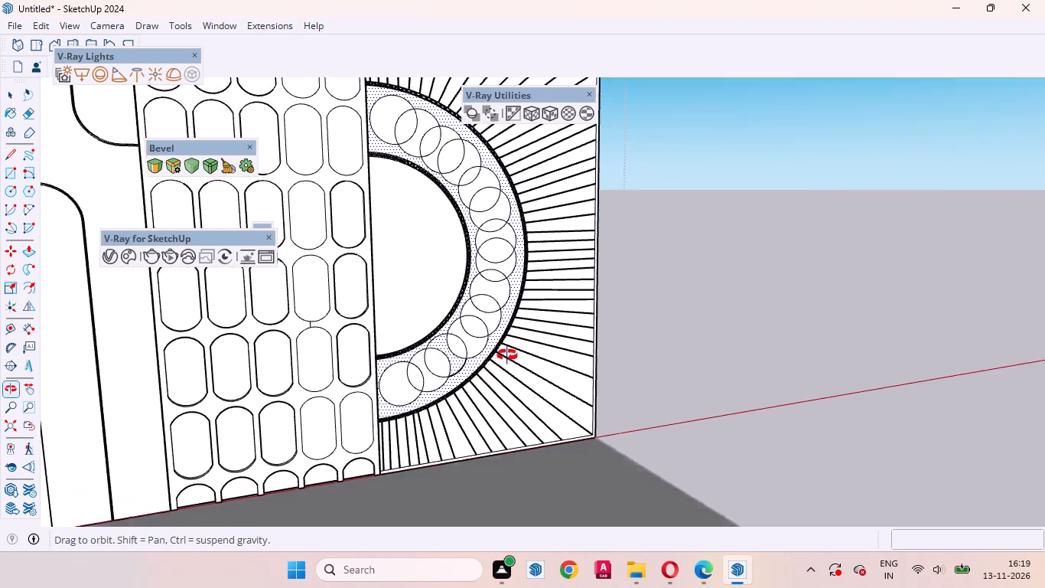
pyautogui.moveTo(507, 355); pyautogui.dragTo(372, 401, button='middle')
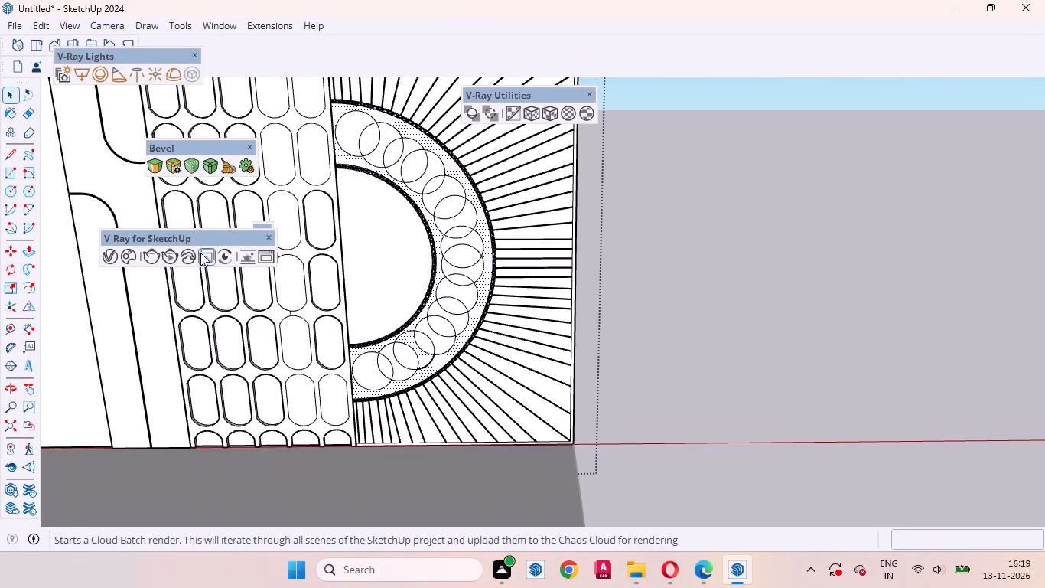
# Uncover and open the Lightbeans Textures Library, and search its materials for "laminates".
pyautogui.moveTo(216, 239); pyautogui.dragTo(727, 268)
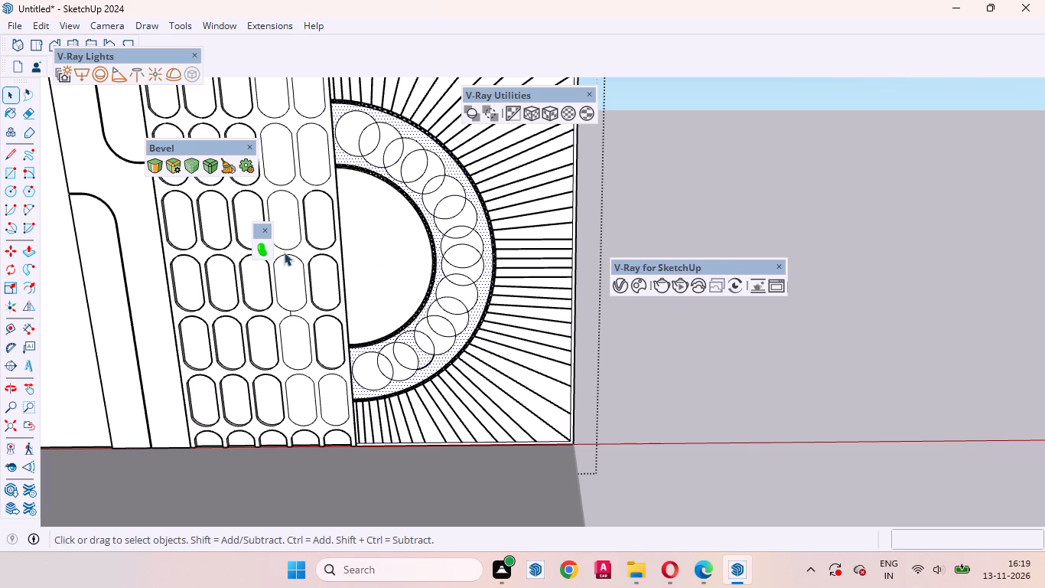
pyautogui.click(256, 247)
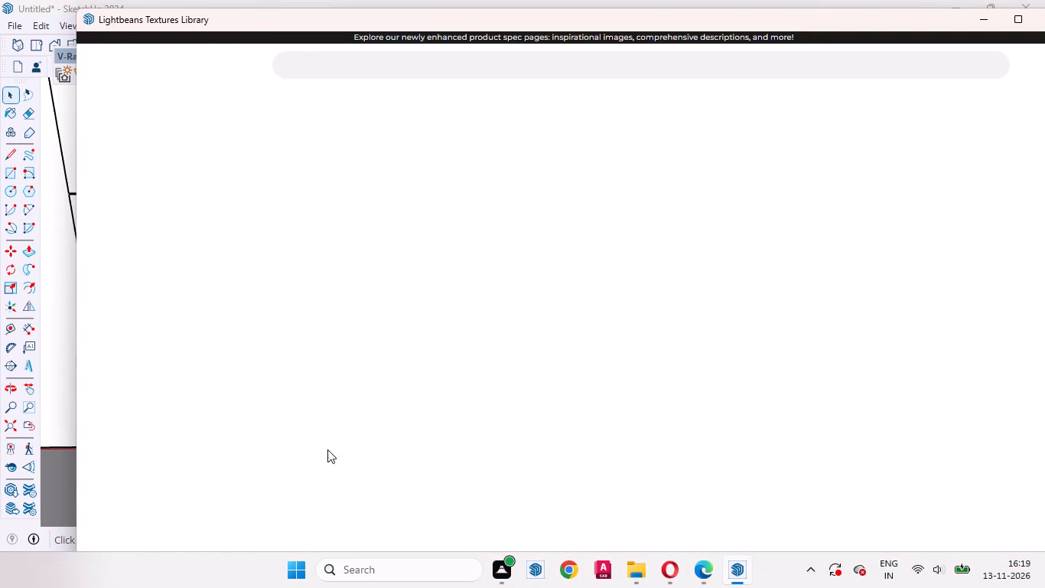
pyautogui.click(526, 61)
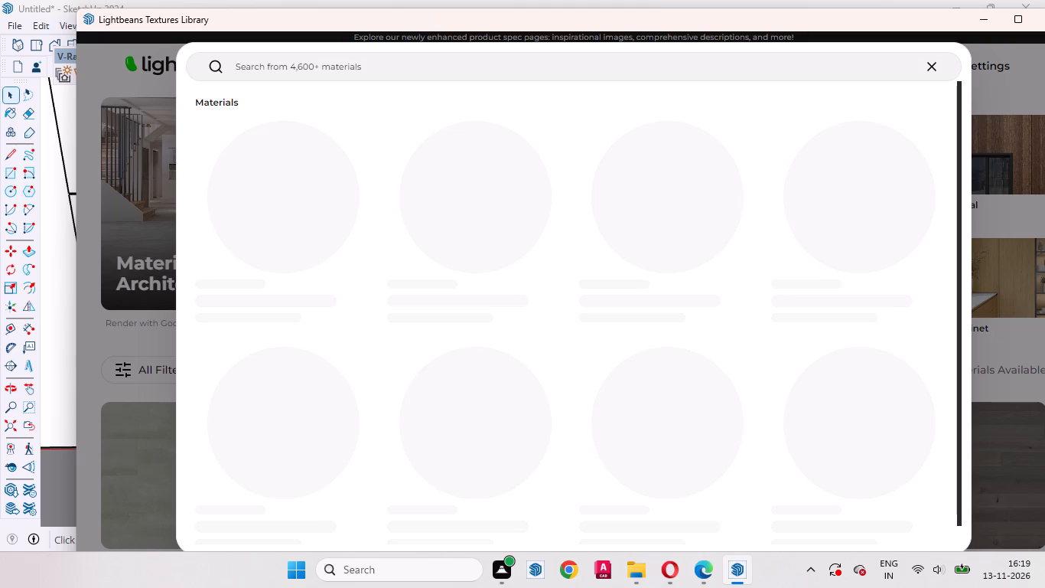
pyautogui.write('laminates')
pyautogui.press('Return')
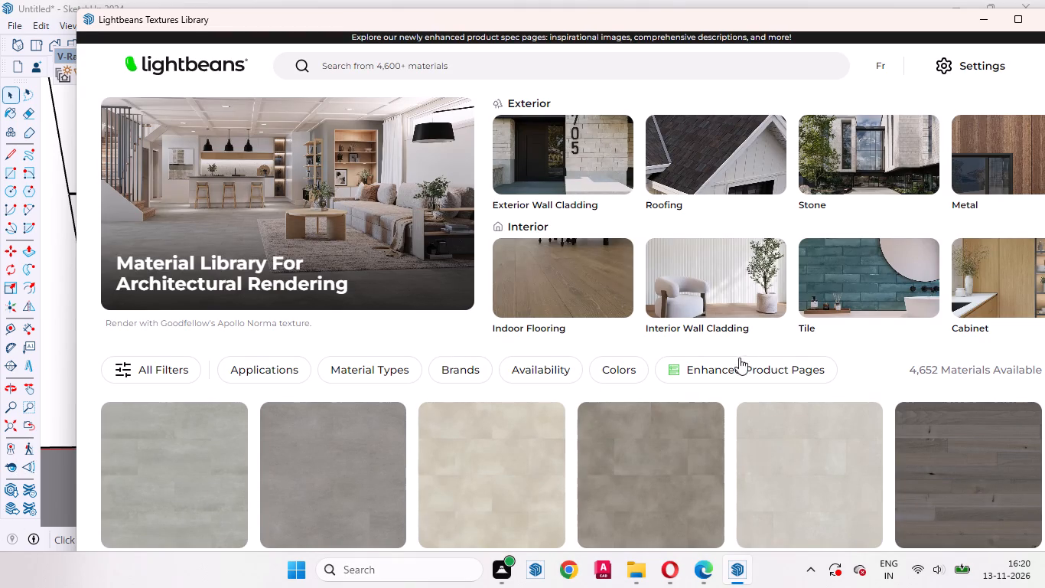
# Shift the texture library window off the model and show the Default Tray.
pyautogui.click(1013, 19)
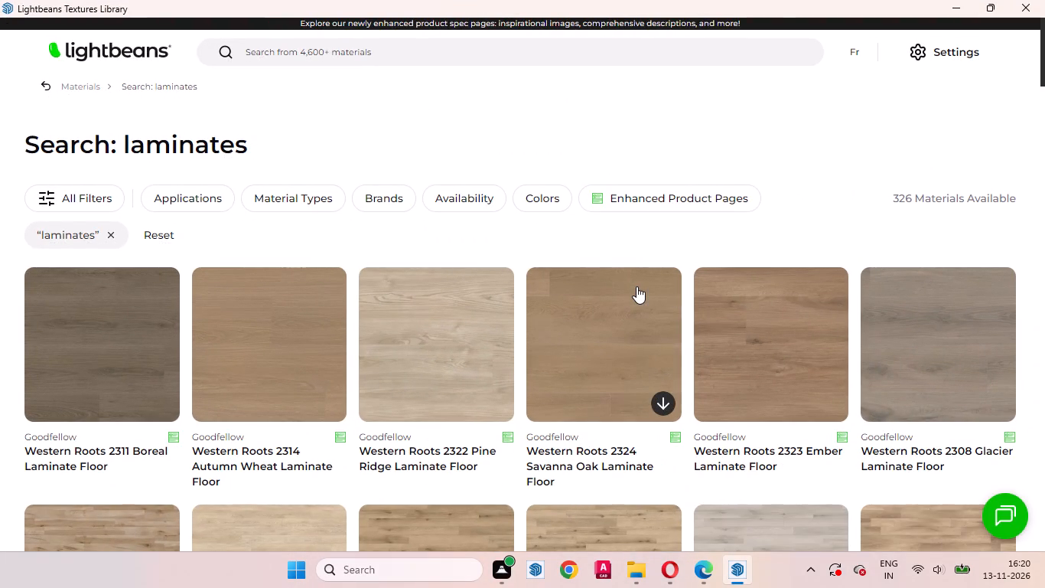
pyautogui.moveTo(773, 2); pyautogui.dragTo(739, 107)
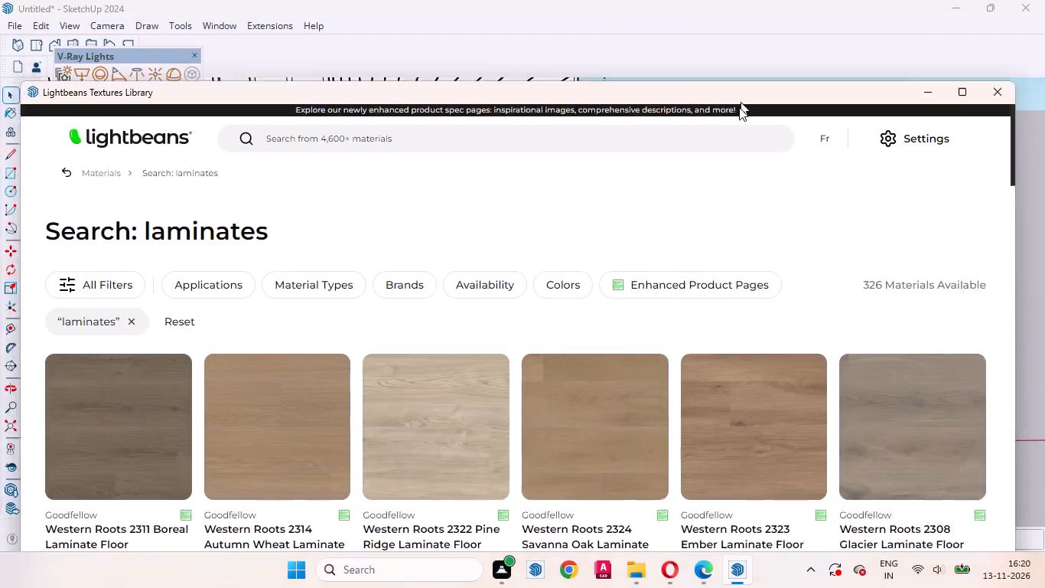
pyautogui.moveTo(739, 107); pyautogui.dragTo(732, 348)
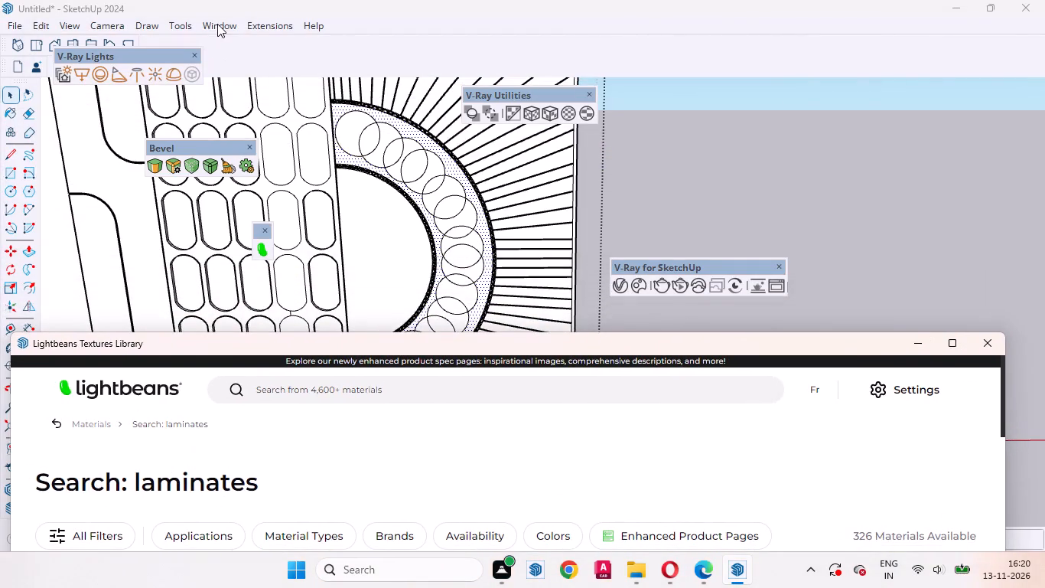
pyautogui.click(217, 24)
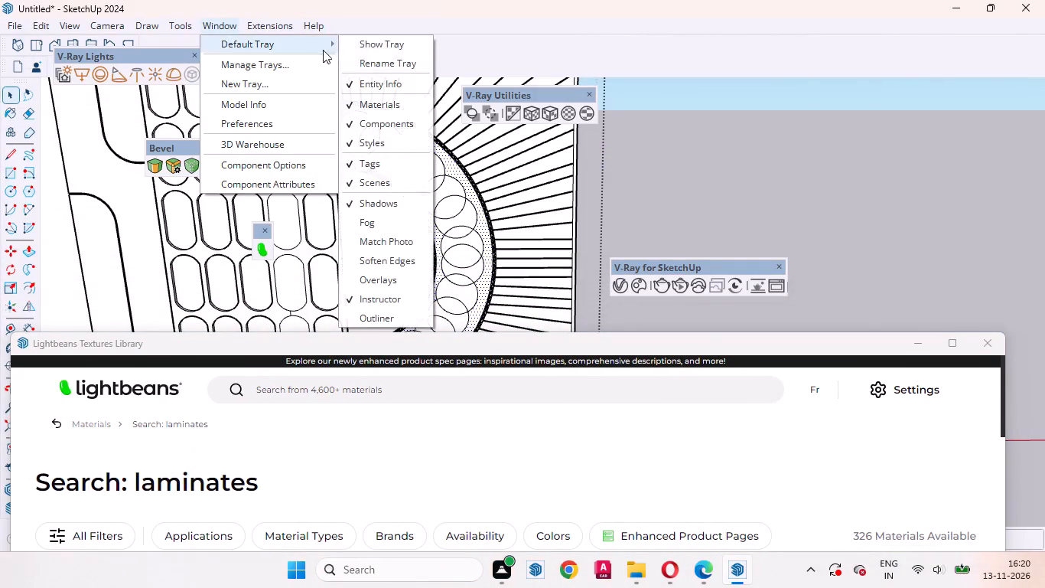
pyautogui.click(379, 47)
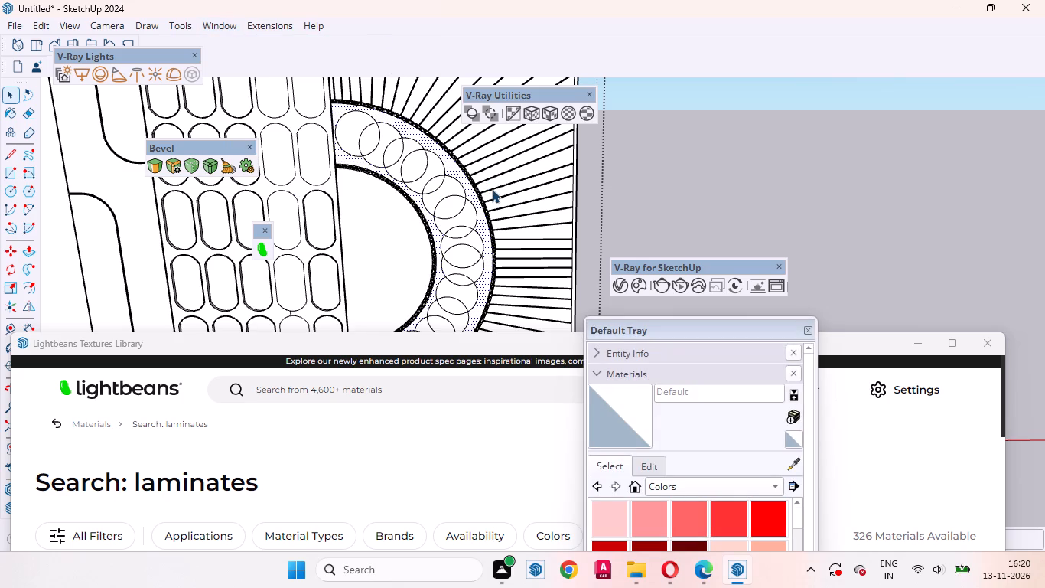
# Browse the laminate results, download Uniboard's L19 - Putty Laminate into the model, and put the library window away.
pyautogui.click(954, 340)
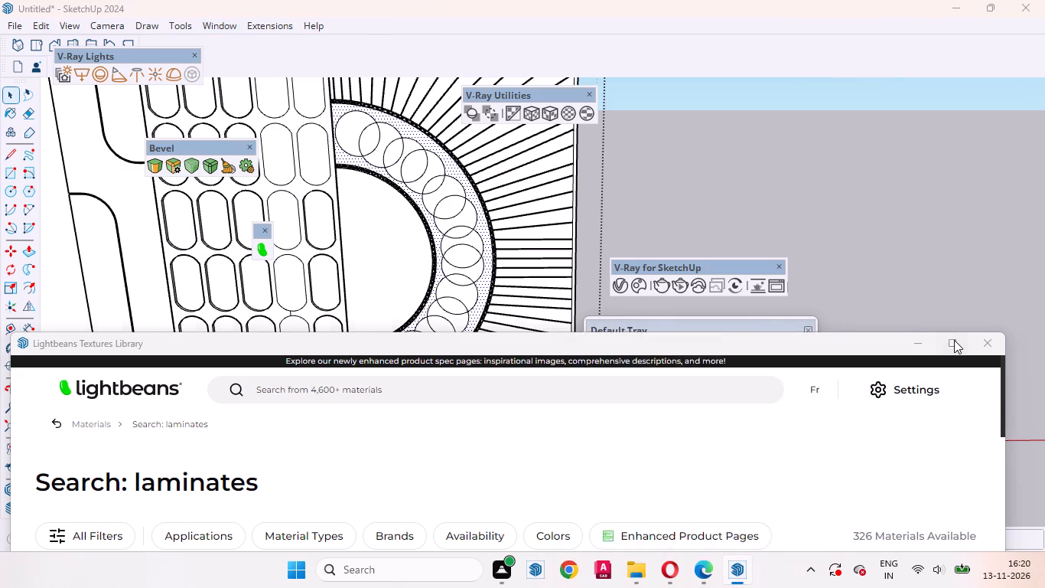
pyautogui.scroll(-11, 594, 240)
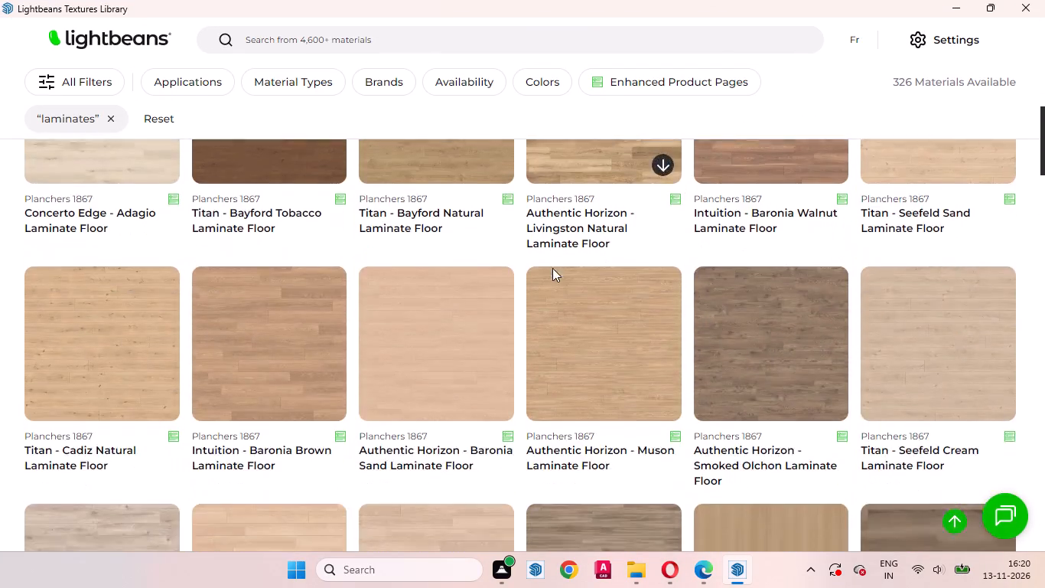
pyautogui.scroll(-4, 552, 268)
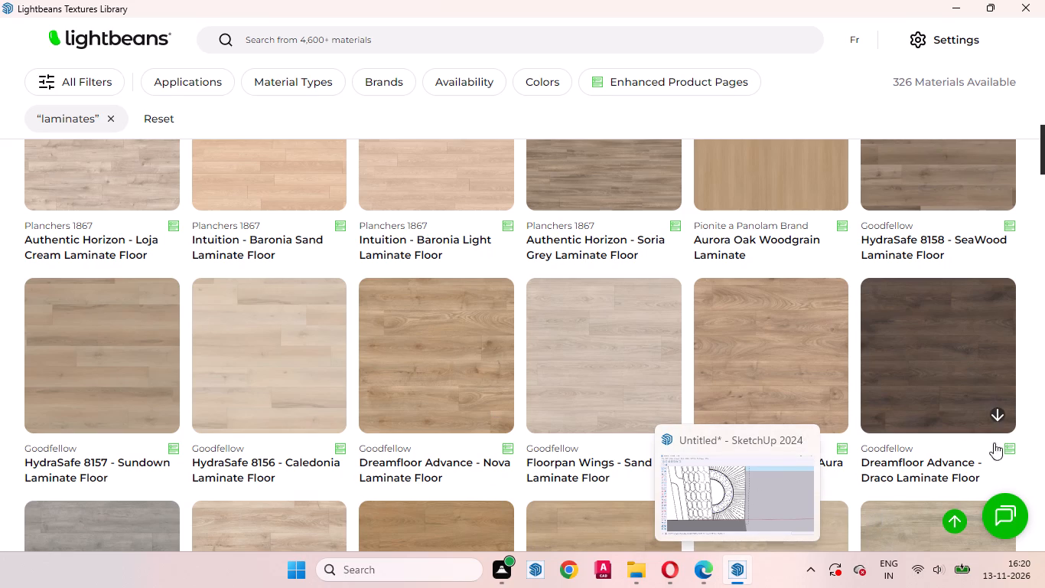
pyautogui.scroll(-3, 632, 387)
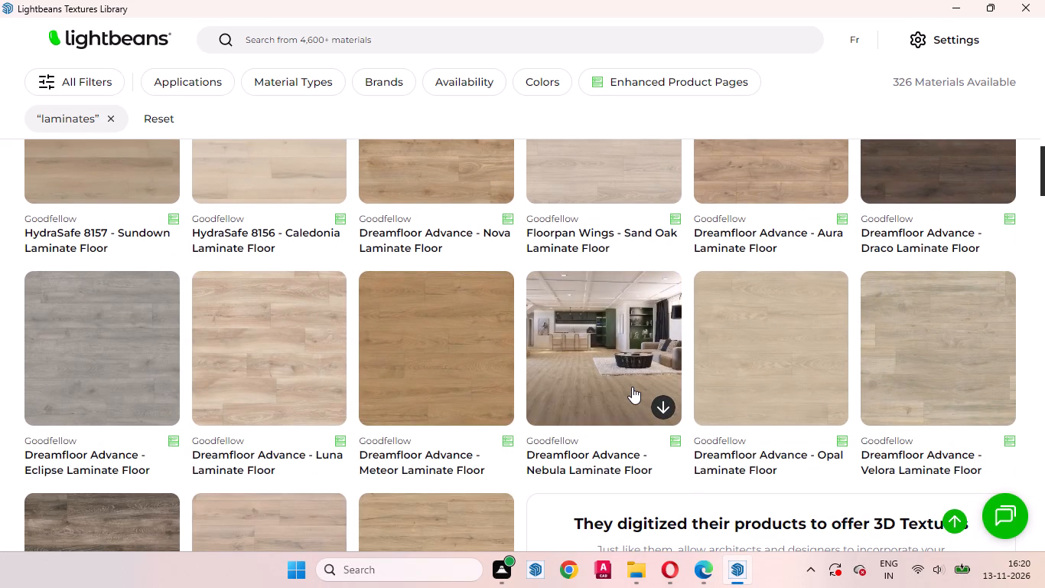
pyautogui.scroll(-1, 631, 387)
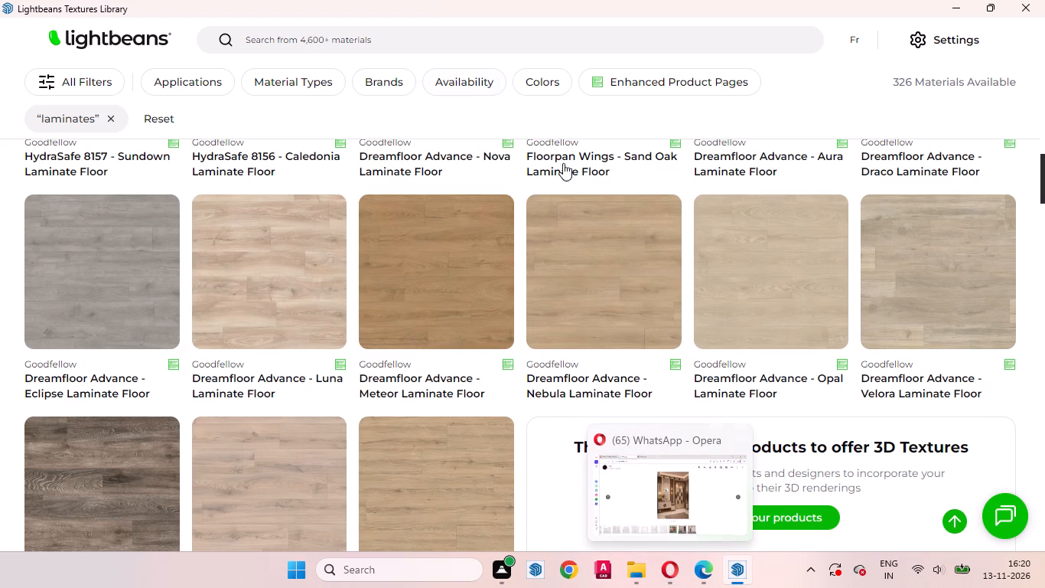
pyautogui.scroll(-1, 536, 247)
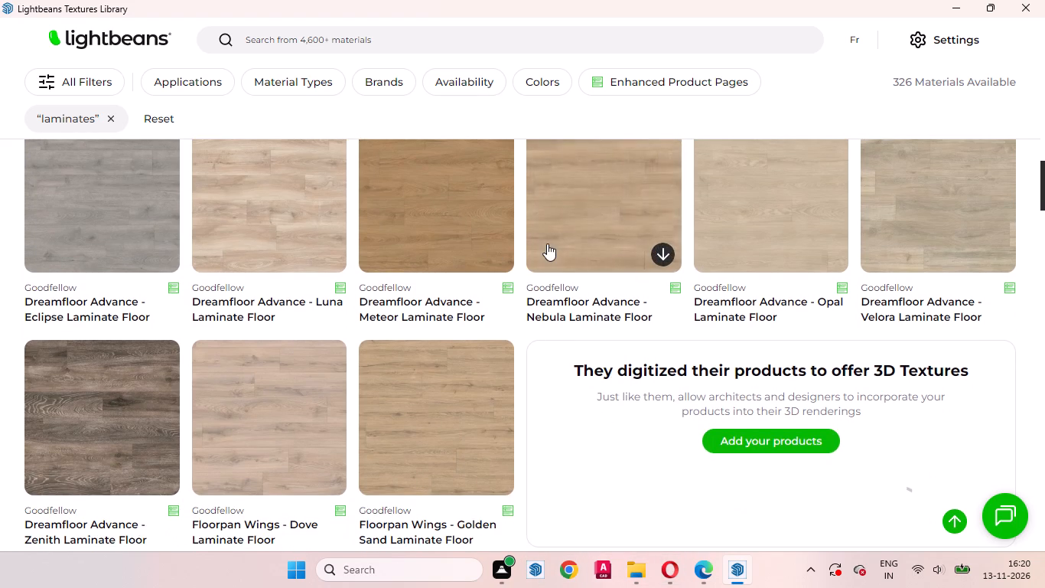
pyautogui.scroll(-1, 547, 243)
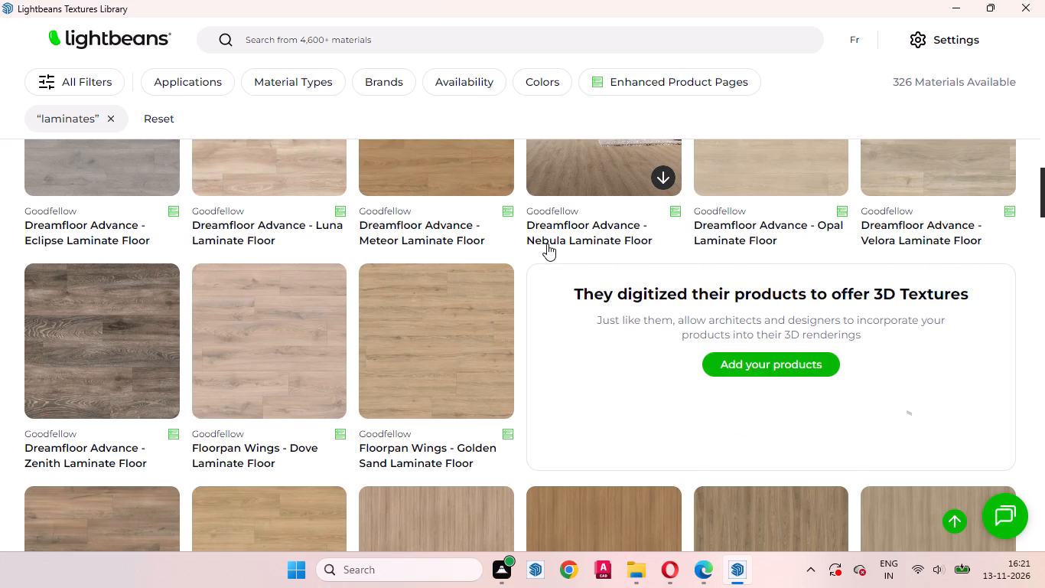
pyautogui.scroll(-9, 551, 251)
pyautogui.scroll(2, 555, 273)
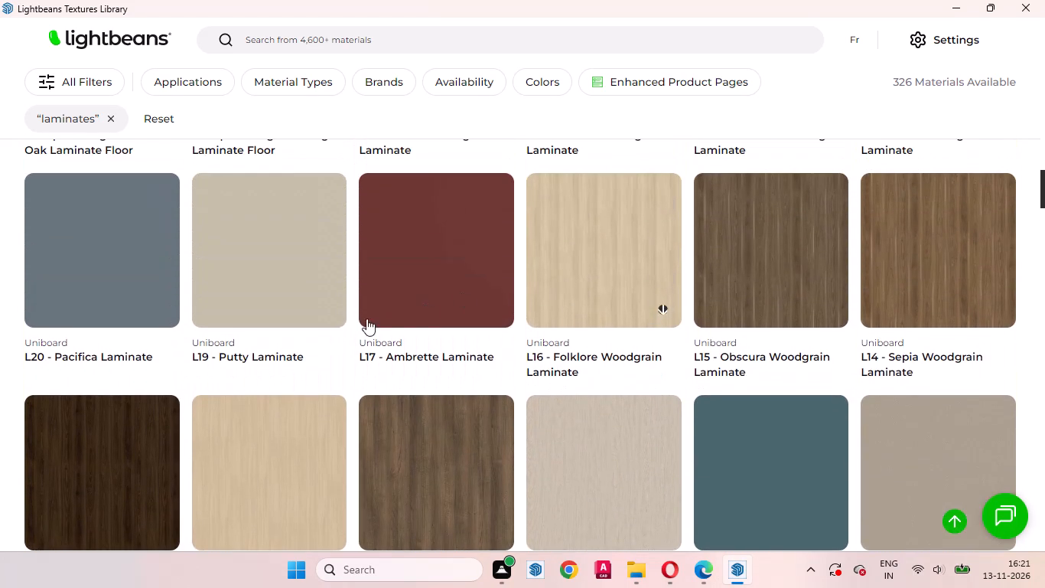
pyautogui.click(324, 305)
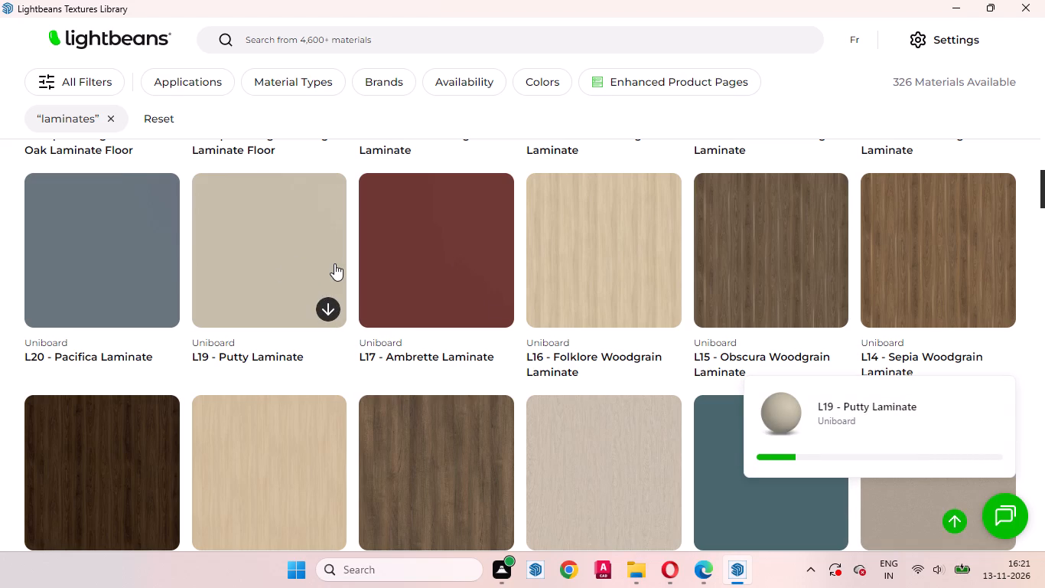
pyautogui.scroll(-1, 584, 318)
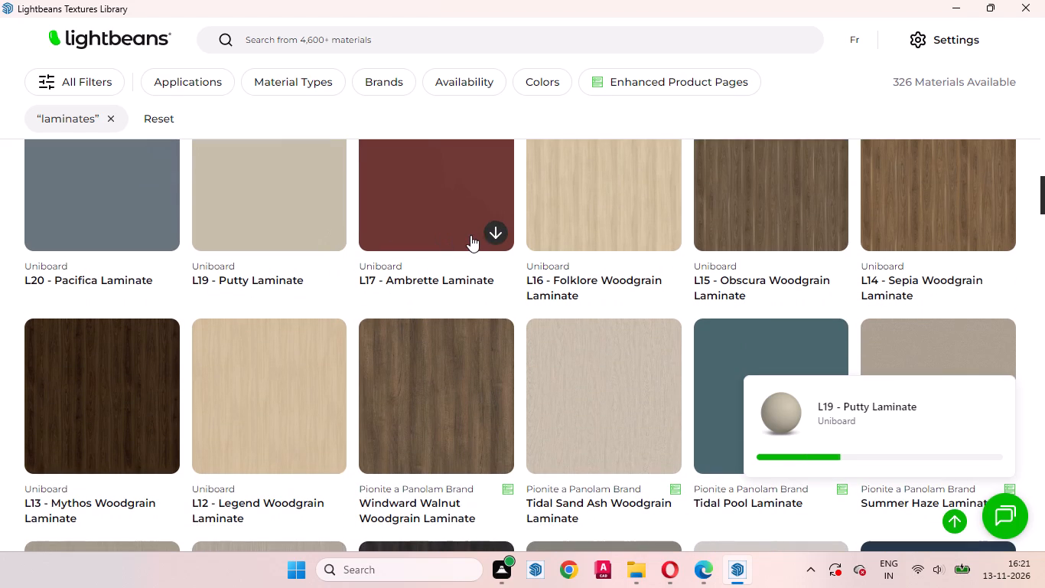
pyautogui.scroll(2, 473, 256)
pyautogui.scroll(2, 354, 186)
pyautogui.scroll(-1, 407, 171)
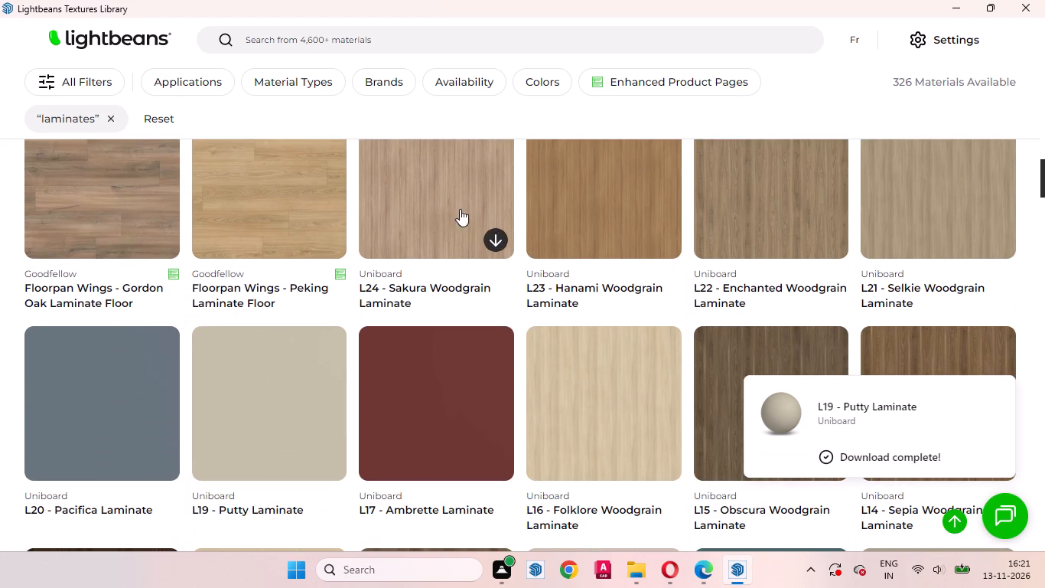
pyautogui.click(952, 12)
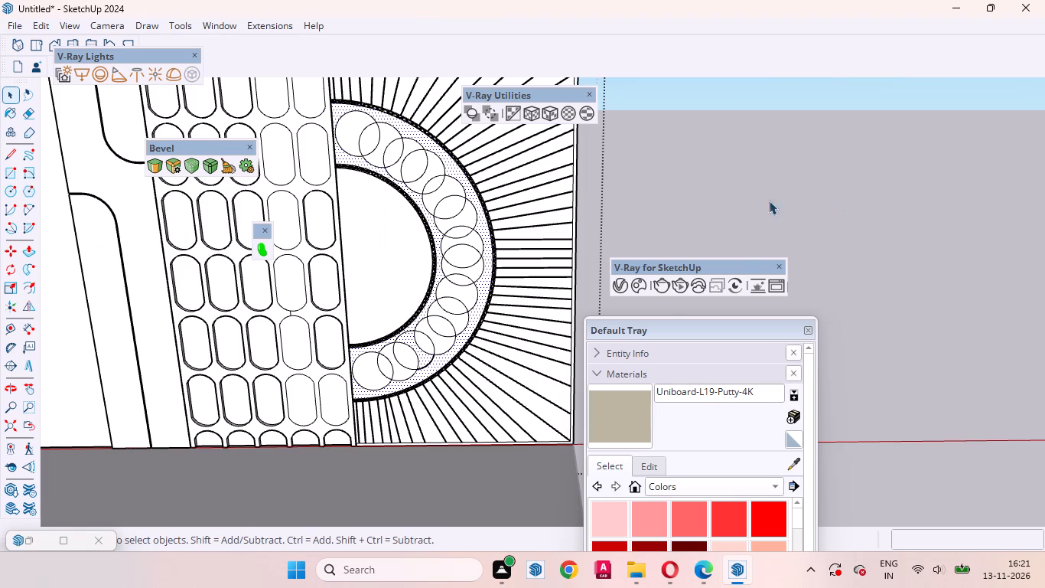
# Paint the stepped face with rounded corners beside the capsule-pattern panel with the Uniboard-L19-Putty-4K material.
pyautogui.click(617, 423)
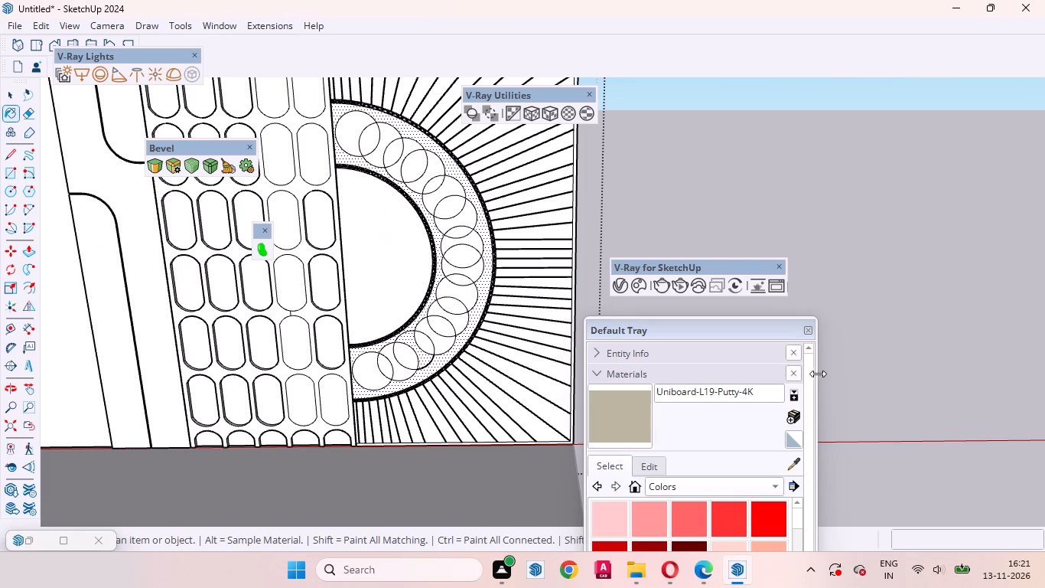
pyautogui.scroll(-9, 959, 443)
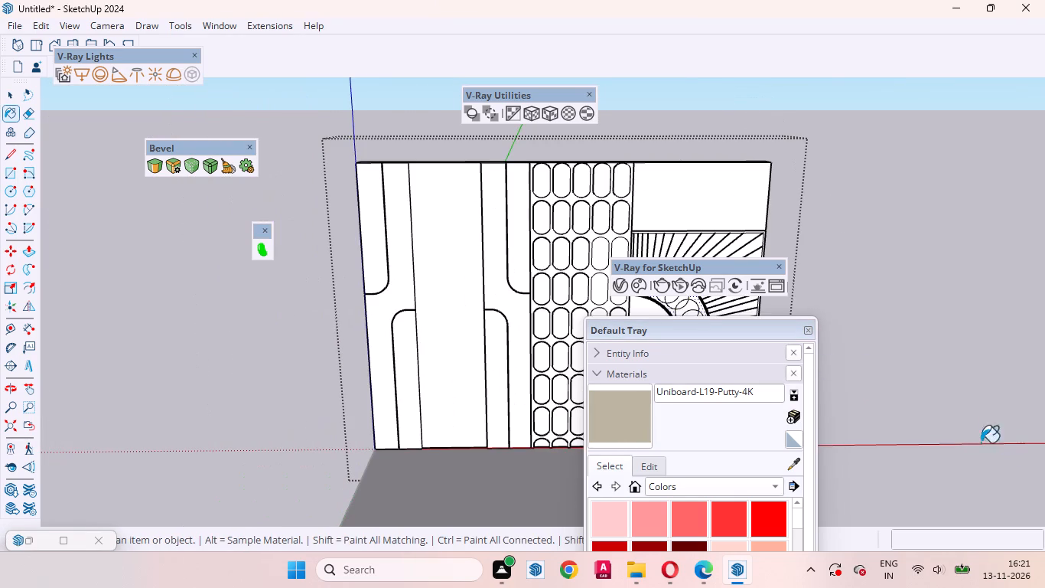
pyautogui.scroll(3, 605, 284)
pyautogui.scroll(7, 474, 246)
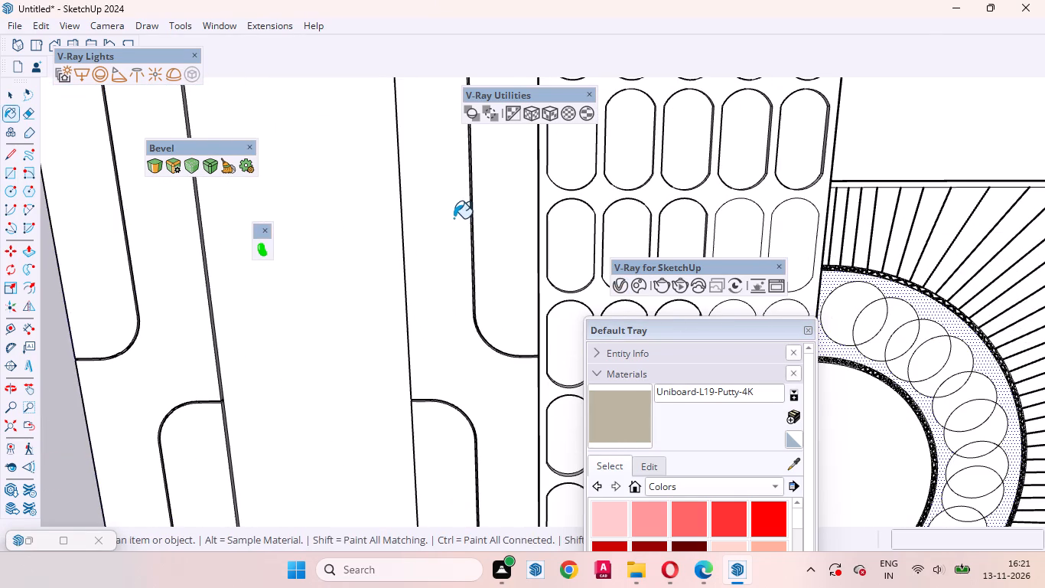
pyautogui.click(454, 218)
pyautogui.scroll(-7, 454, 304)
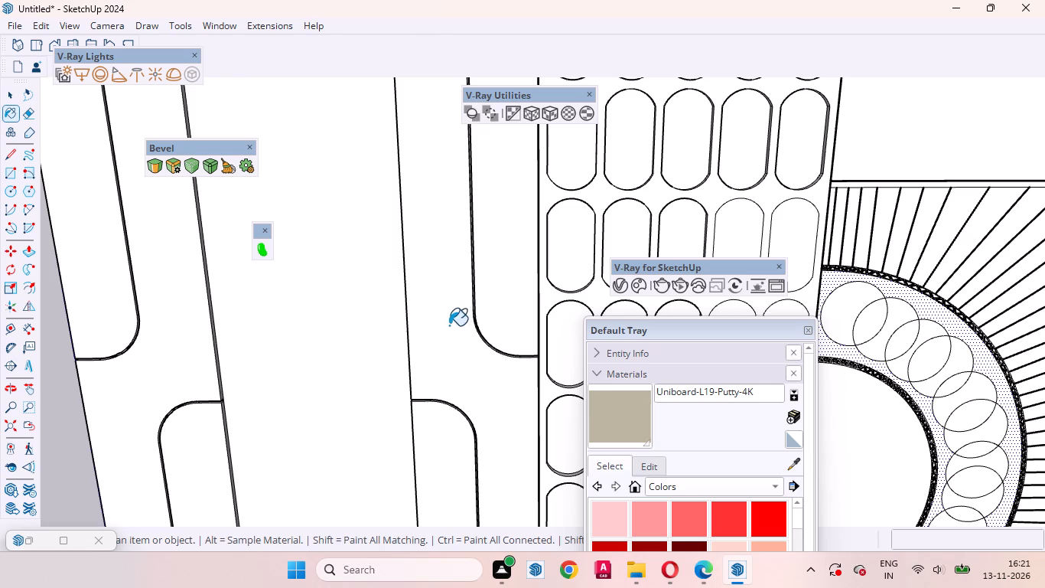
pyautogui.scroll(-4, 382, 302)
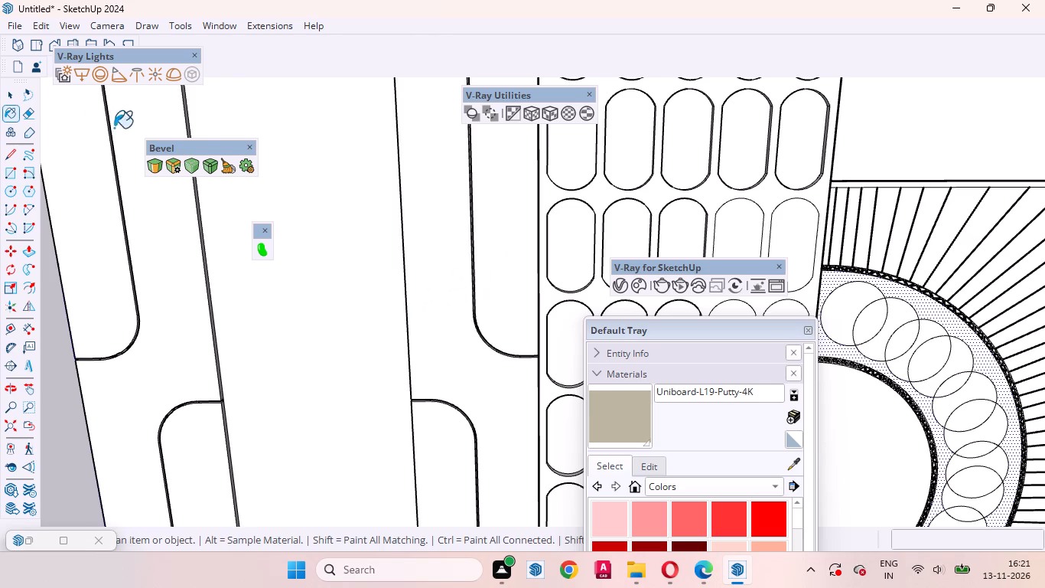
pyautogui.scroll(-6, 417, 263)
pyautogui.scroll(3, 494, 259)
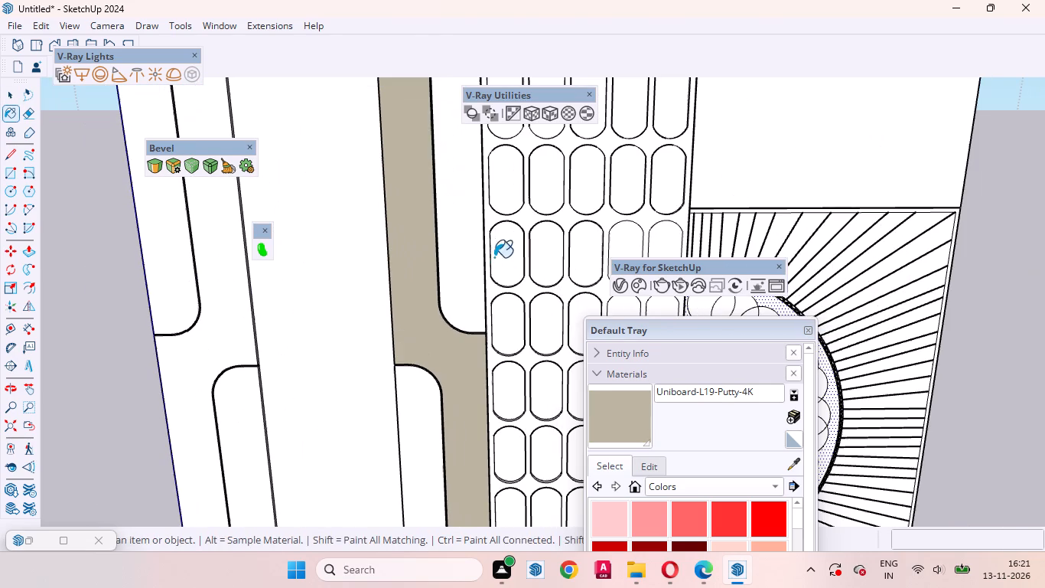
# Paint the rounded faces beside the capsule panel and the whole outer stepped panel with the Uniboard-L19-Putty-4K material.
pyautogui.click(470, 225)
pyautogui.scroll(6, 447, 324)
pyautogui.scroll(-6, 461, 253)
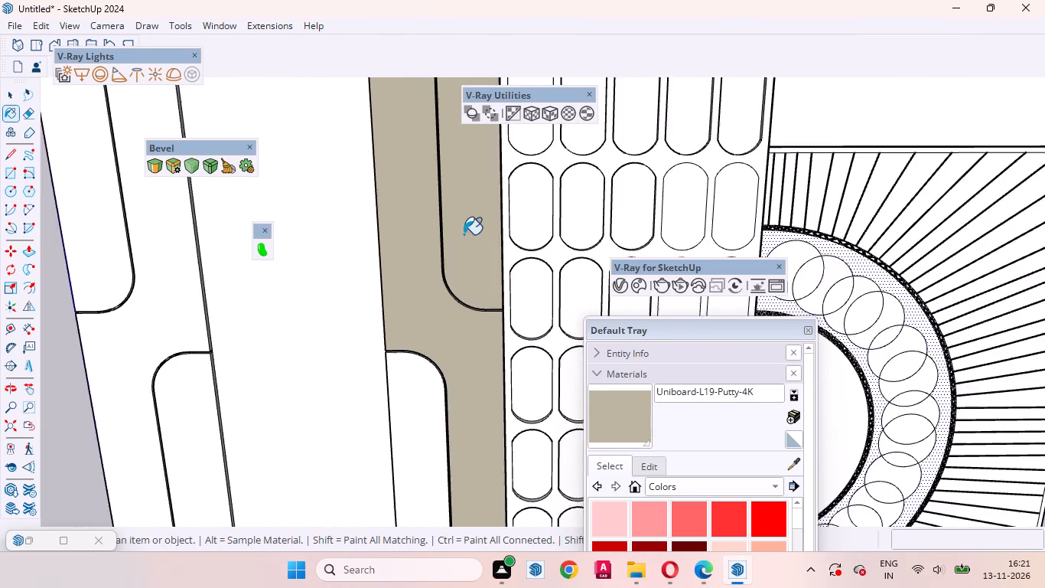
pyautogui.scroll(-2, 464, 234)
pyautogui.click(436, 377)
pyautogui.click(281, 382)
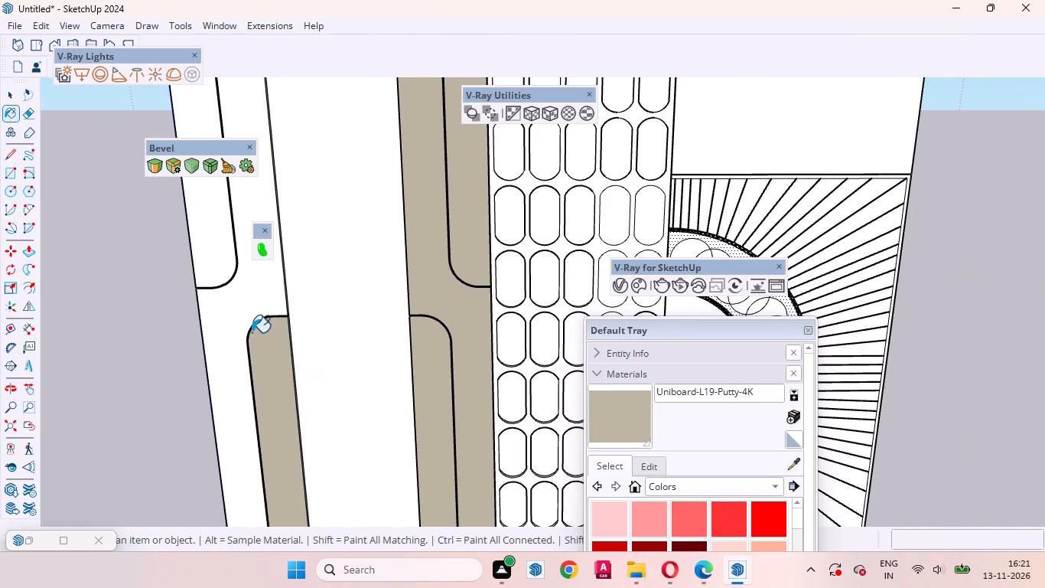
pyautogui.click(239, 319)
pyautogui.scroll(-3, 567, 401)
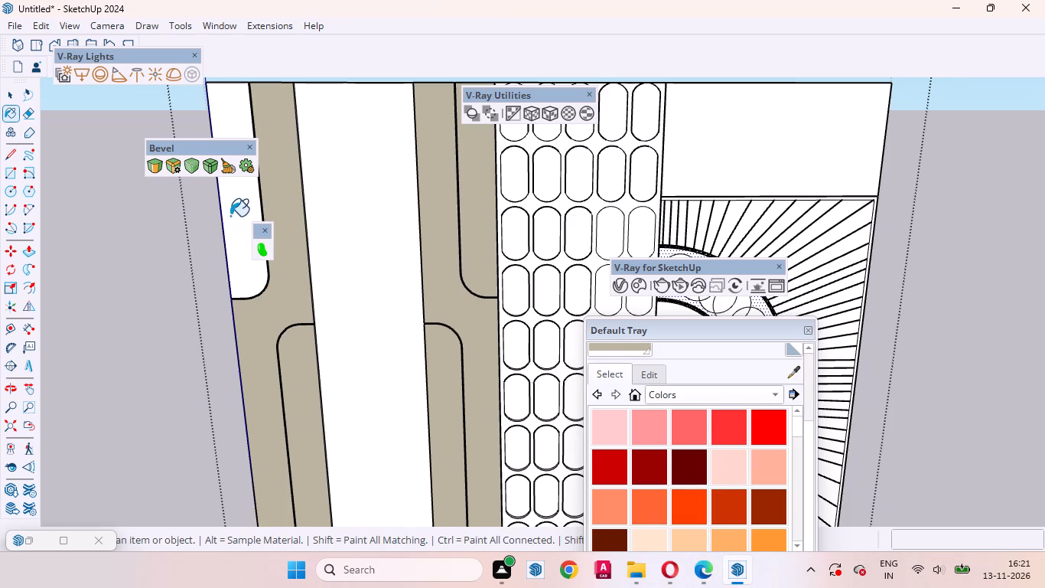
pyautogui.click(230, 216)
# Examine the edges and step depth of the two putty-coloured panels and the blank strip between them from several angles.
pyautogui.scroll(-8, 414, 267)
pyautogui.moveTo(422, 312); pyautogui.dragTo(422, 260, button='middle')
pyautogui.scroll(19, 410, 260)
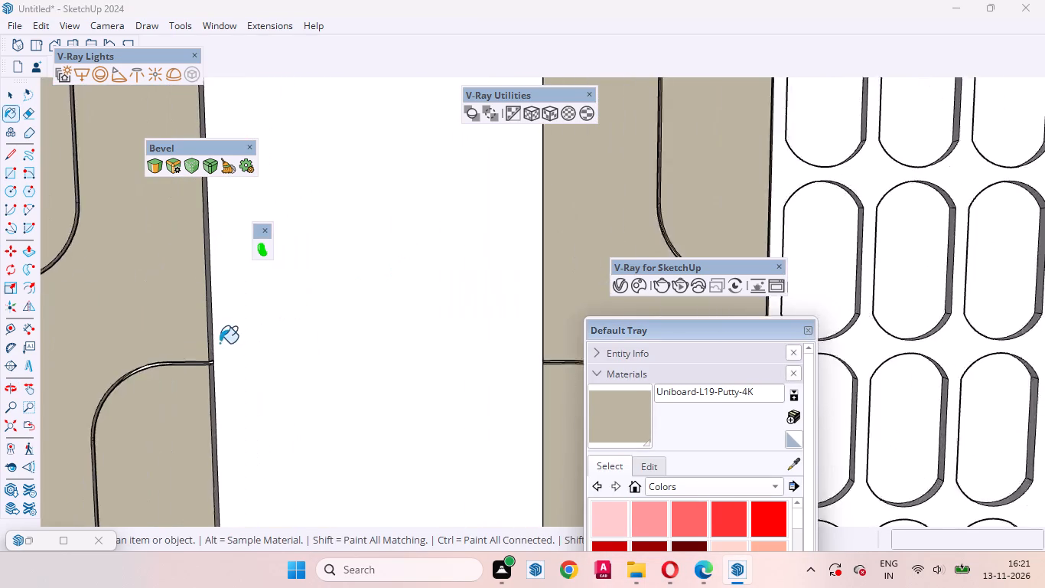
pyautogui.scroll(5, 220, 343)
pyautogui.moveTo(175, 370); pyautogui.dragTo(405, 370, button='middle')
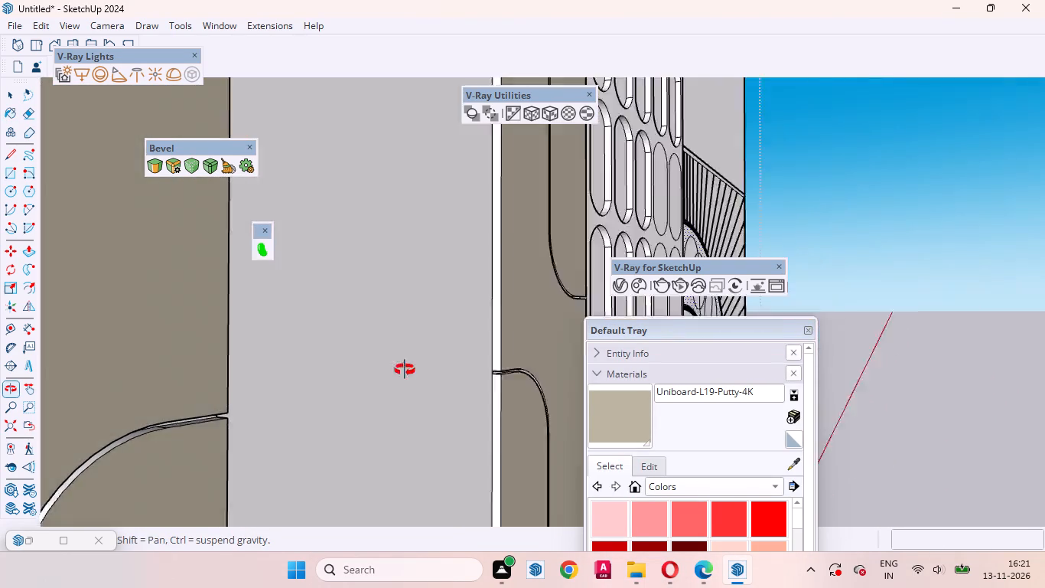
pyautogui.moveTo(405, 370); pyautogui.dragTo(362, 382, button='middle')
pyautogui.scroll(-4, 423, 345)
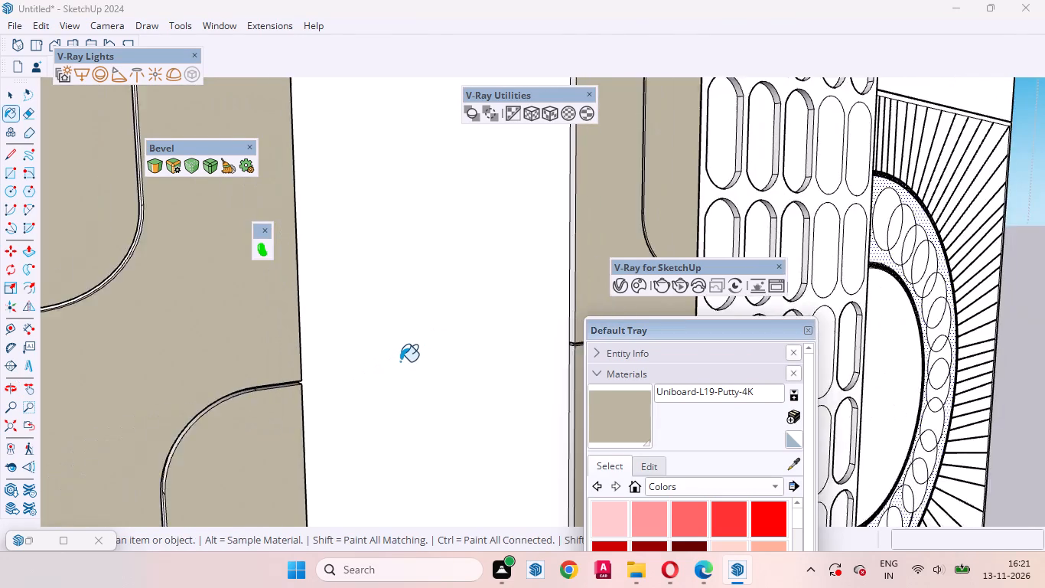
pyautogui.scroll(-7, 400, 361)
pyautogui.moveTo(420, 374); pyautogui.dragTo(375, 380, button='middle')
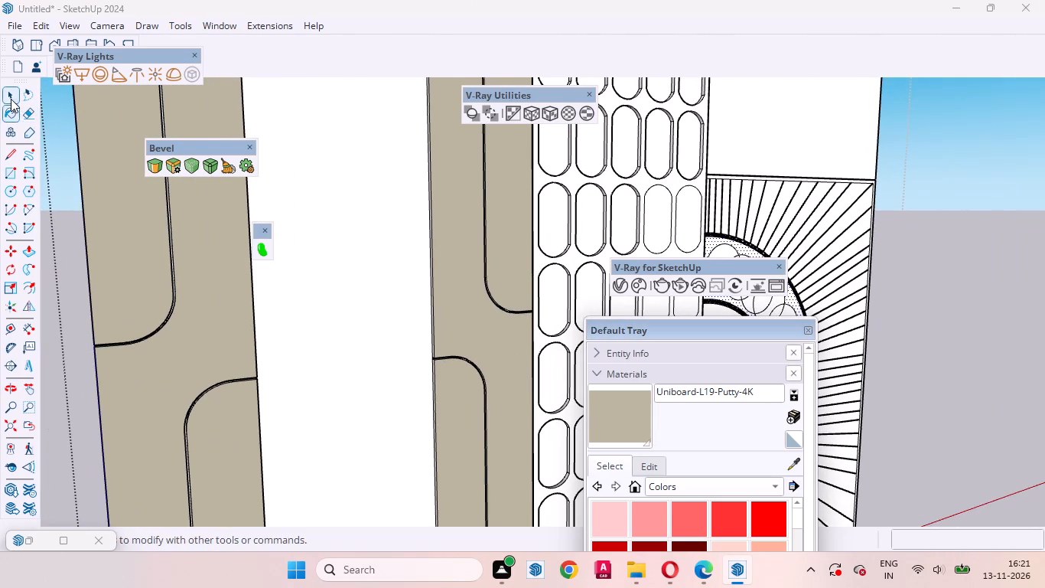
pyautogui.click(11, 98)
# Paint the background of the semicircular circle band inside the sunburst with the Uniboard-L19-Putty-4K material.
pyautogui.scroll(-14, 454, 346)
pyautogui.moveTo(452, 367); pyautogui.dragTo(362, 361, button='middle')
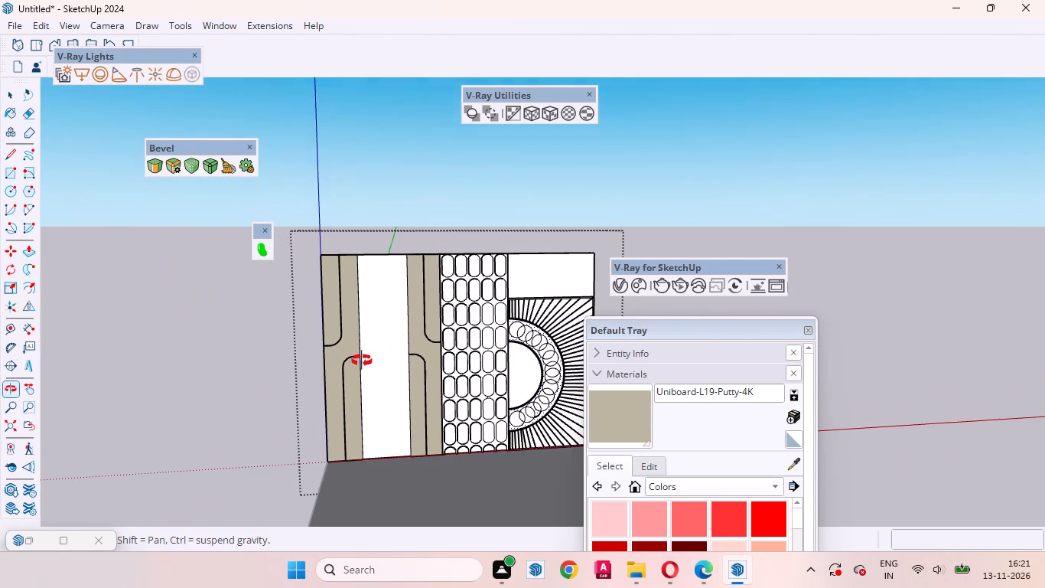
pyautogui.moveTo(362, 361); pyautogui.dragTo(362, 360, button='middle')
pyautogui.scroll(6, 583, 373)
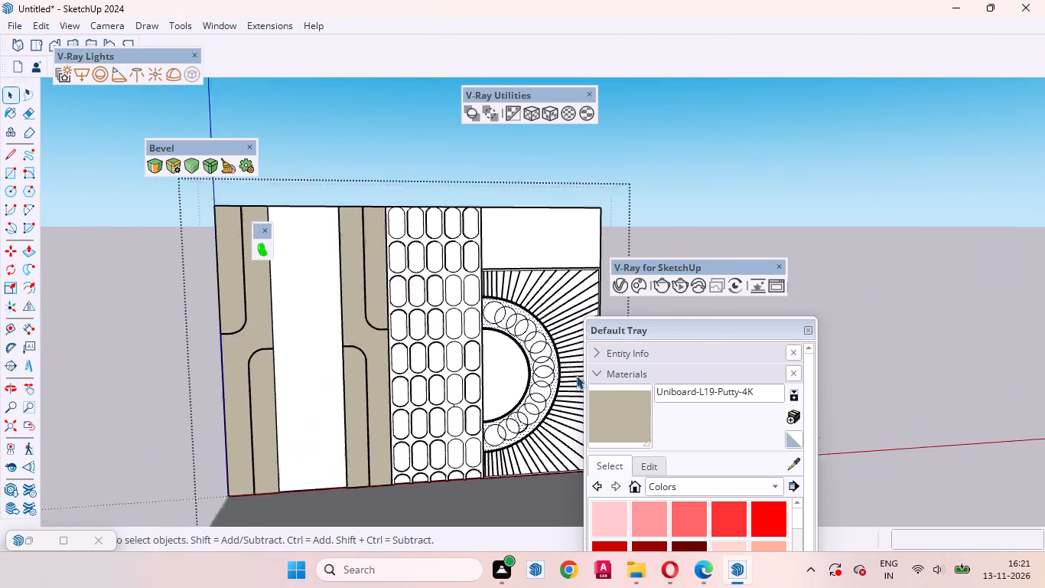
pyautogui.scroll(8, 576, 375)
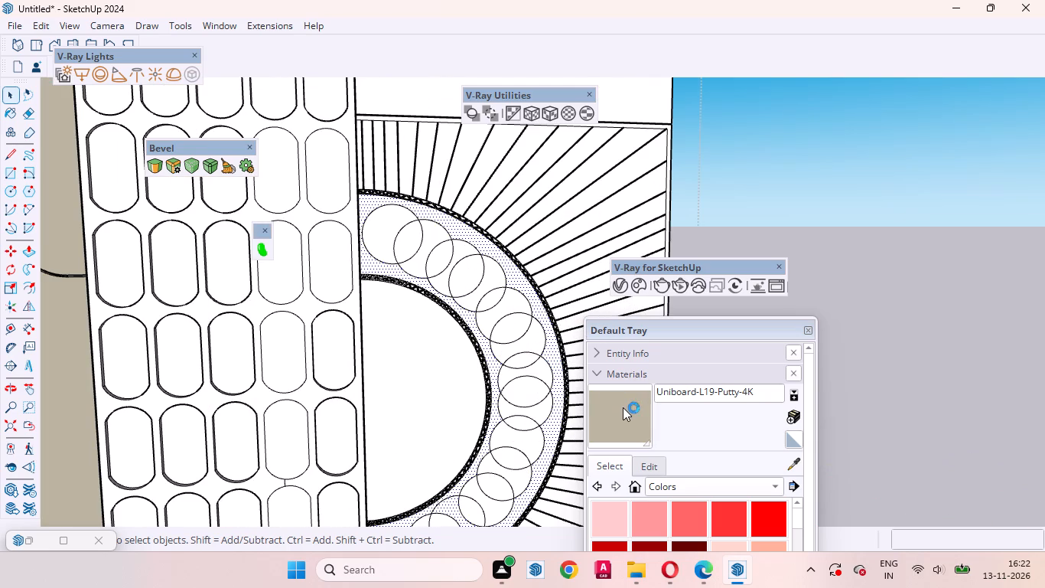
pyautogui.click(623, 407)
pyautogui.scroll(6, 522, 296)
pyautogui.click(522, 273)
pyautogui.scroll(-4, 507, 334)
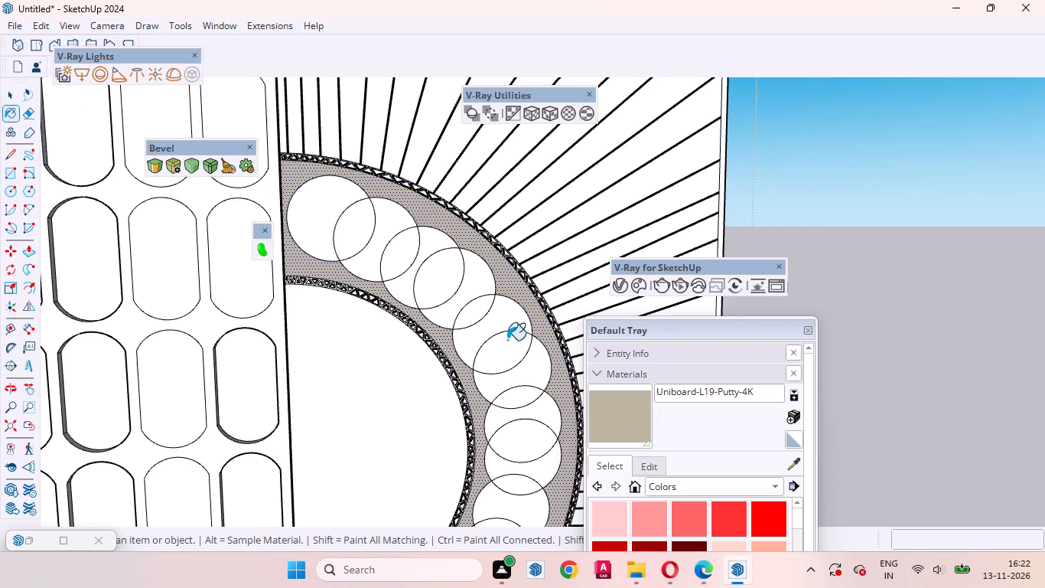
pyautogui.scroll(-15, 507, 340)
pyautogui.moveTo(538, 373); pyautogui.dragTo(483, 366, button='middle')
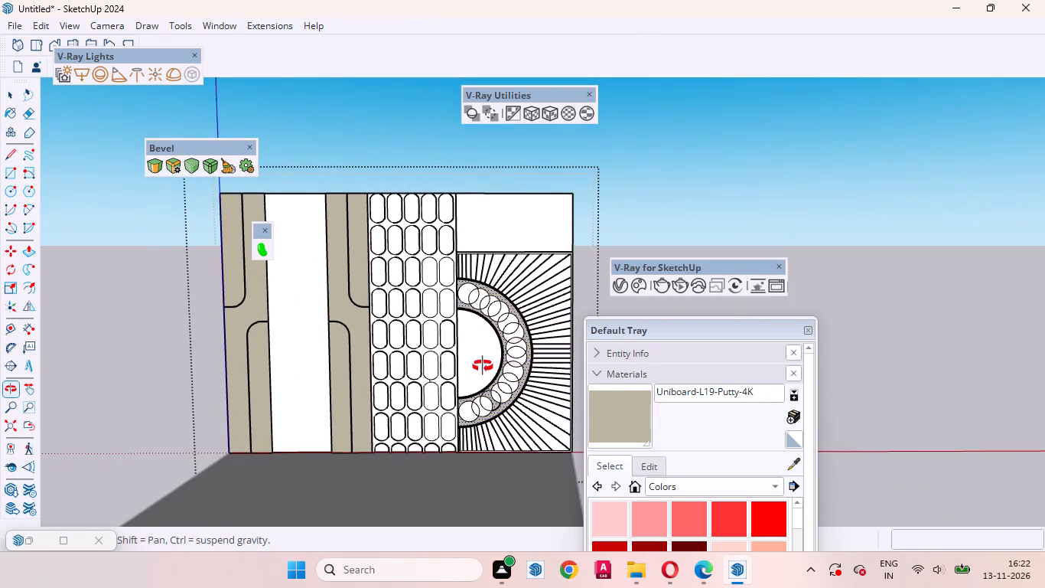
pyautogui.moveTo(483, 366); pyautogui.dragTo(484, 366, button='middle')
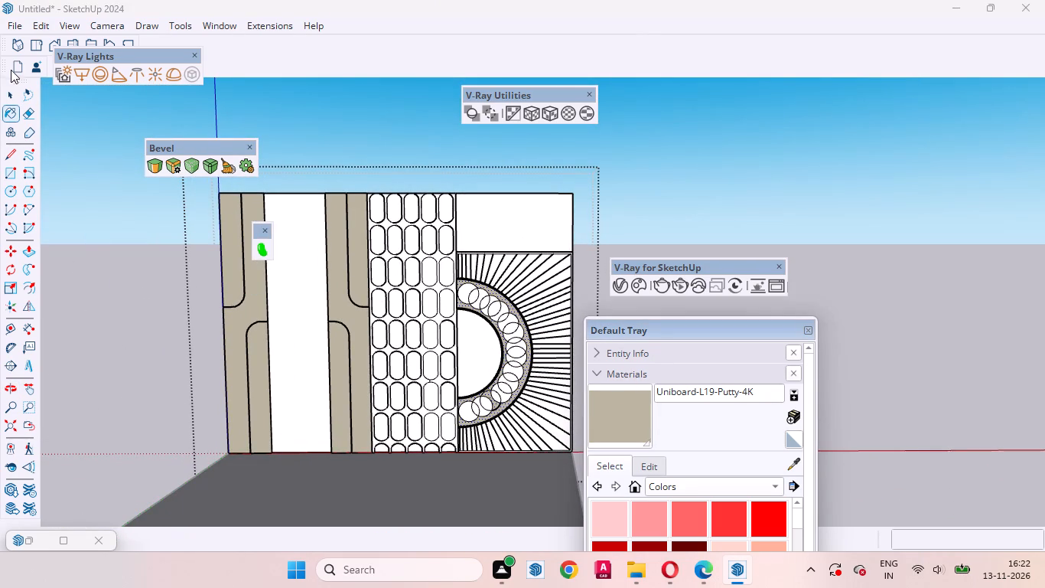
pyautogui.click(9, 93)
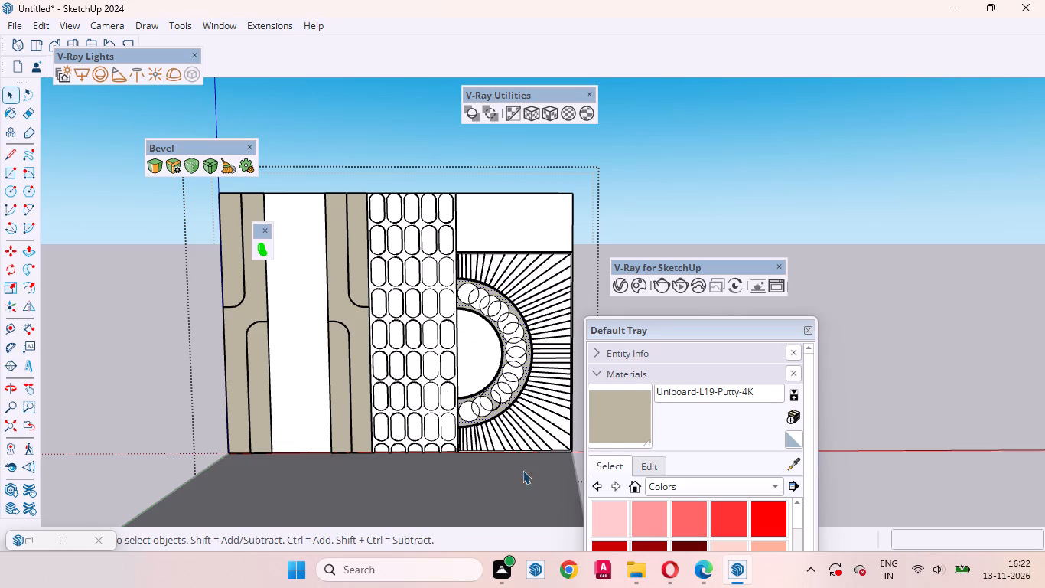
# Browse the laminate results in the Lightbeans Textures Library, download Tafisa's Gardenia PM775 Laminate, and put the library window away.
pyautogui.click(265, 248)
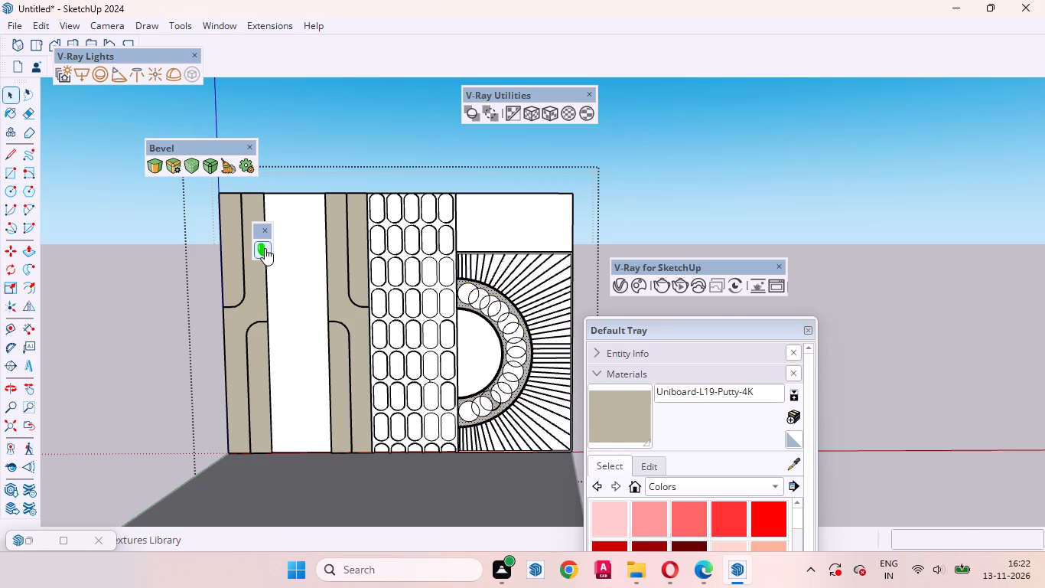
pyautogui.scroll(-3, 545, 279)
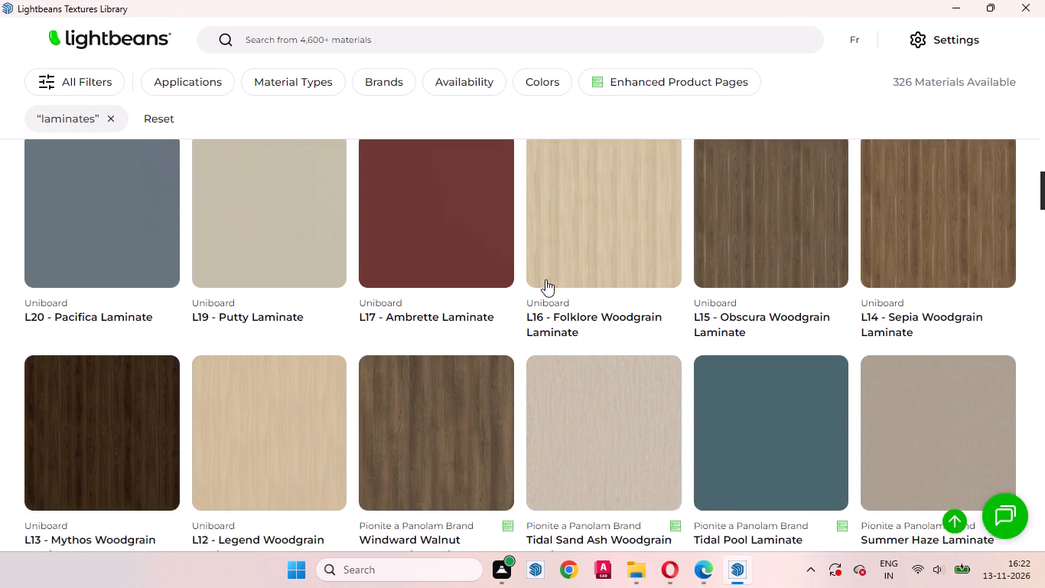
pyautogui.scroll(-11, 545, 279)
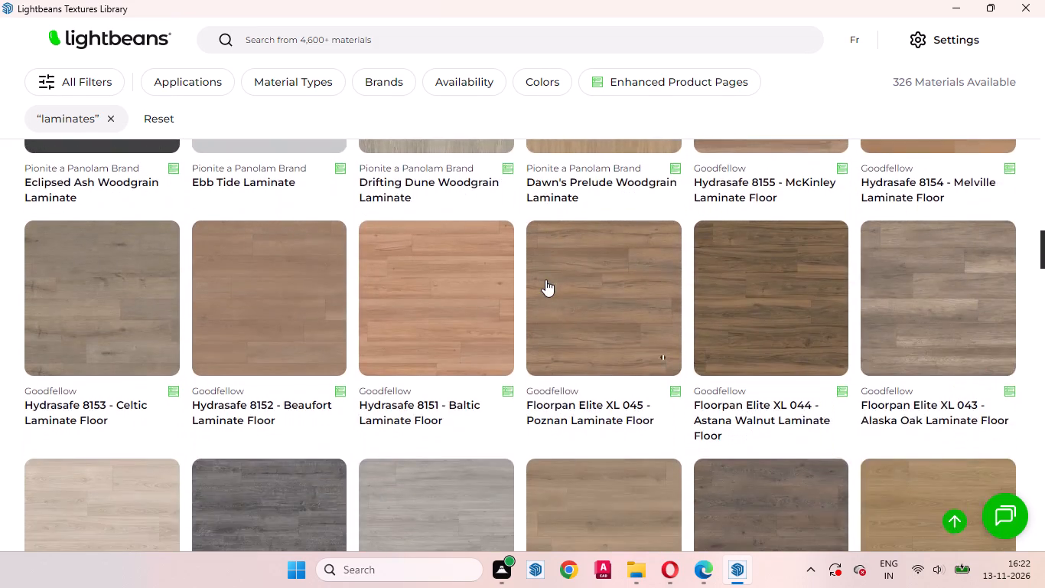
pyautogui.scroll(-13, 545, 279)
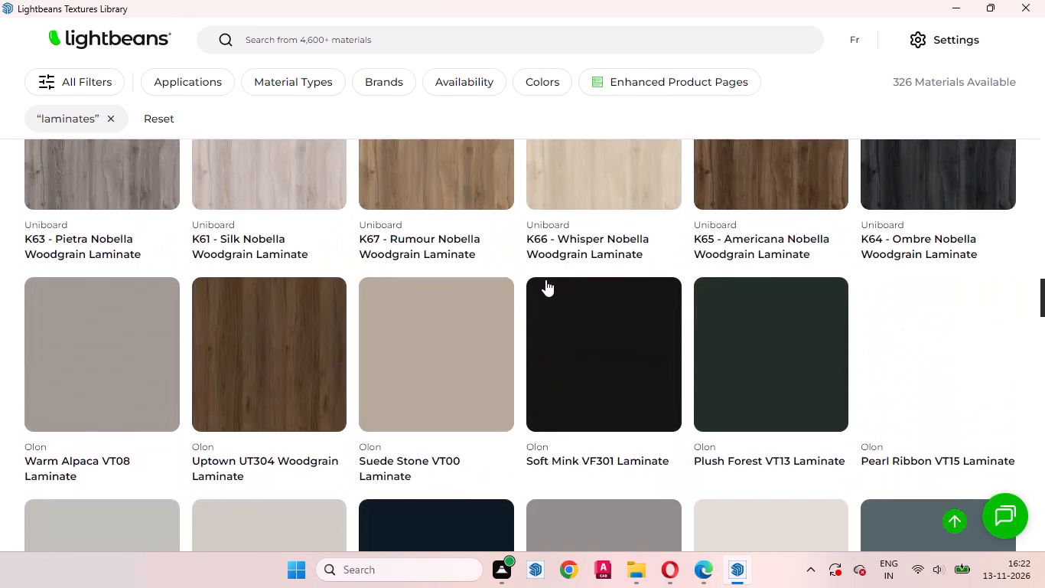
pyautogui.scroll(-4, 545, 279)
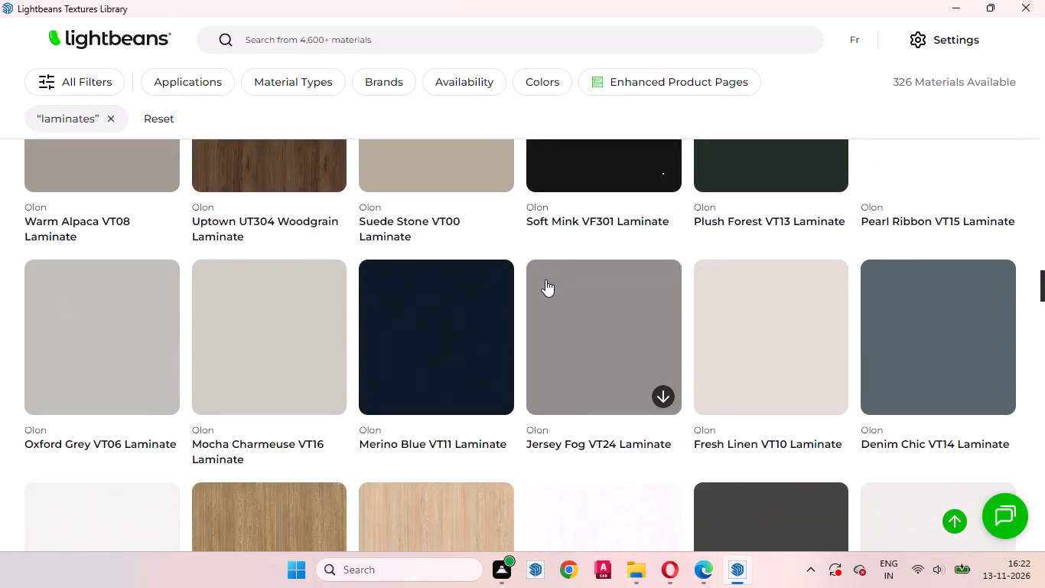
pyautogui.scroll(-2, 545, 279)
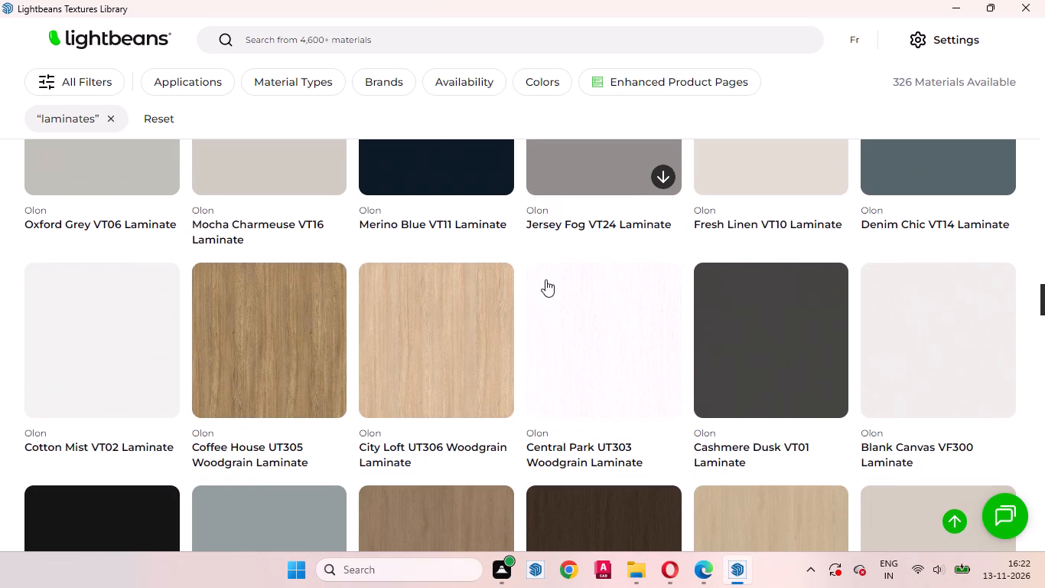
pyautogui.scroll(-12, 545, 279)
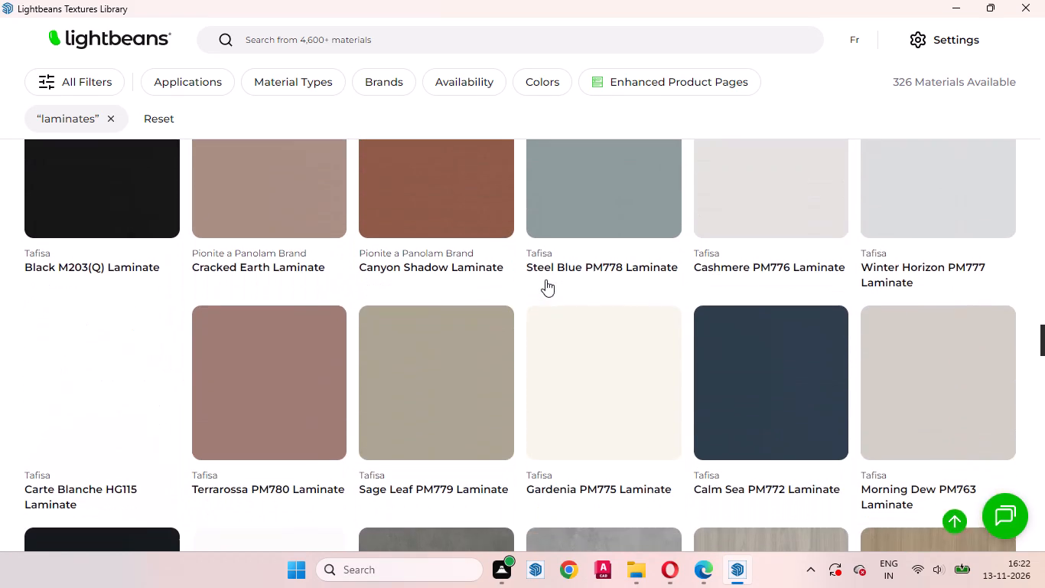
pyautogui.click(662, 361)
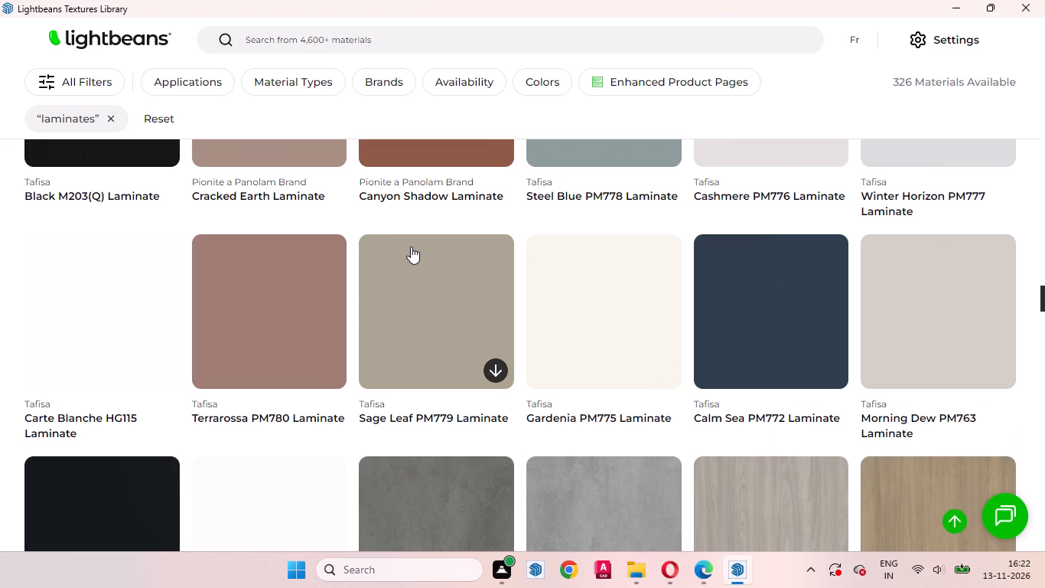
pyautogui.click(942, 2)
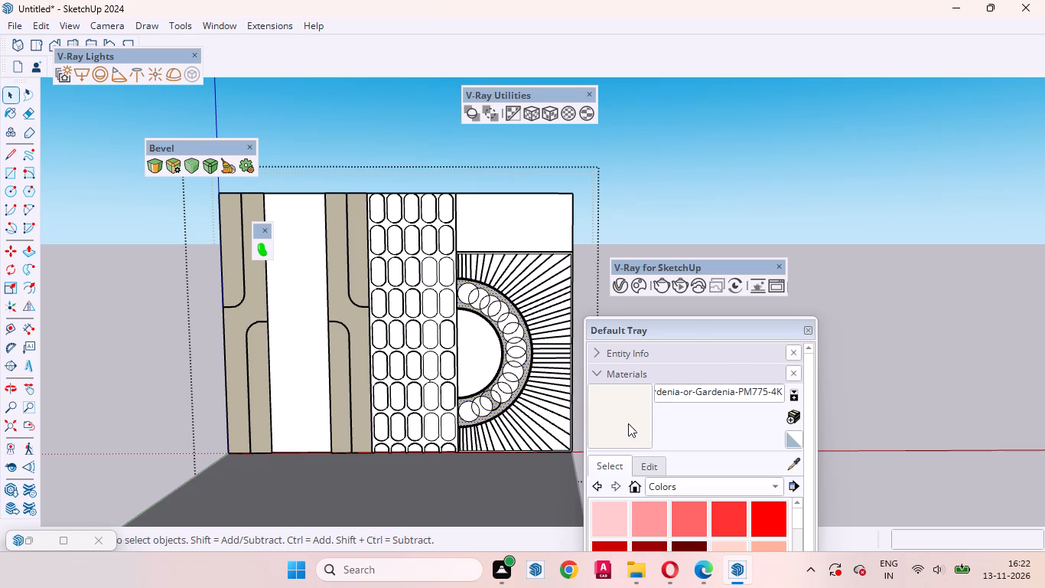
# Shift the Default Tray clear of the model and paint the capsule panel's background face with the Gardenia-PM775-4K material.
pyautogui.moveTo(697, 326); pyautogui.dragTo(848, 110)
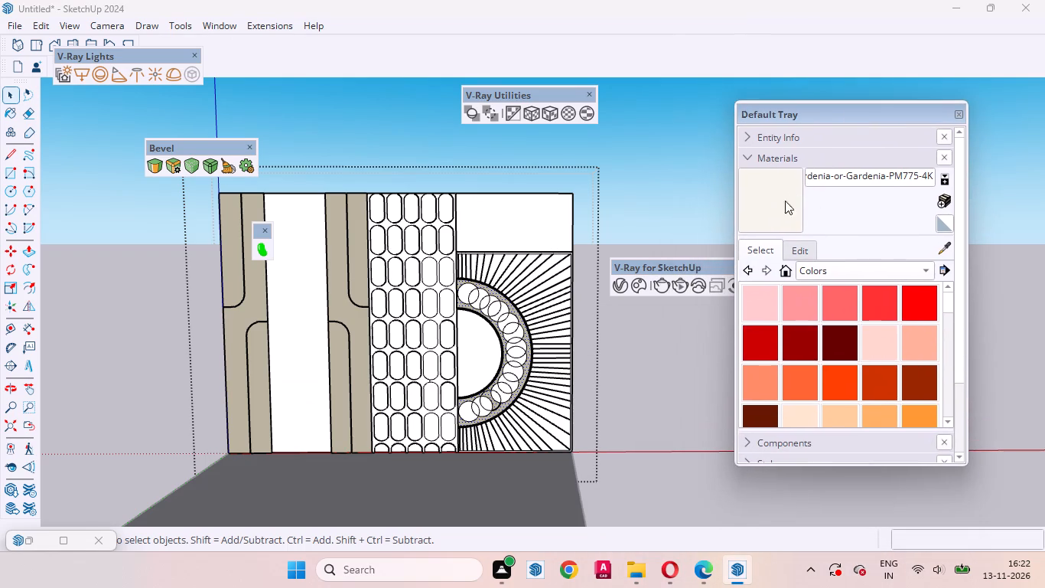
pyautogui.click(773, 209)
pyautogui.scroll(11, 380, 268)
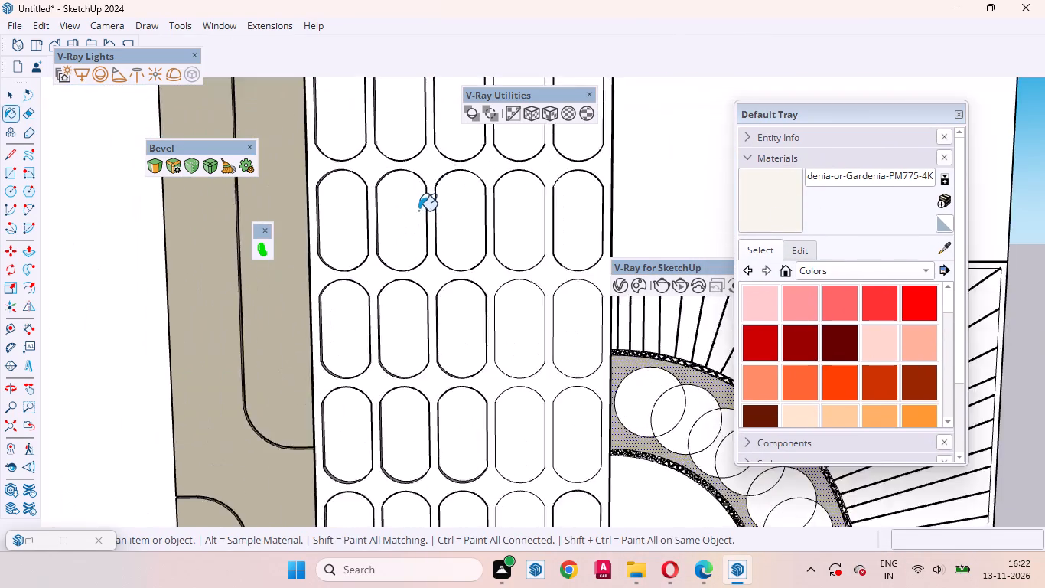
pyautogui.scroll(4, 418, 211)
pyautogui.click(373, 151)
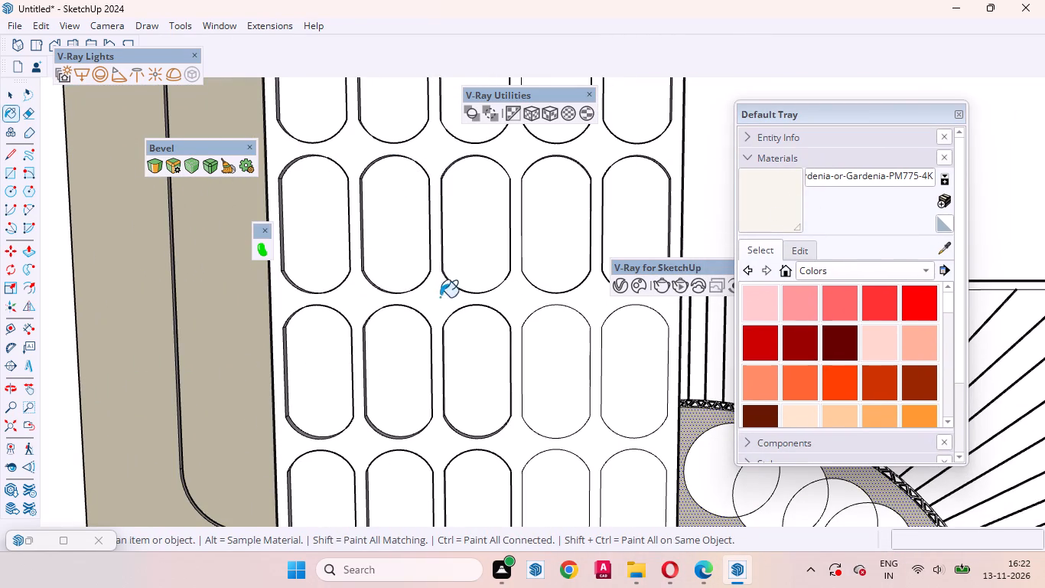
# Paint the first three capsules in the second row from the panel's top with the Gardenia-PM775-4K material.
pyautogui.scroll(-1, 441, 317)
pyautogui.scroll(1, 442, 325)
pyautogui.scroll(-6, 443, 335)
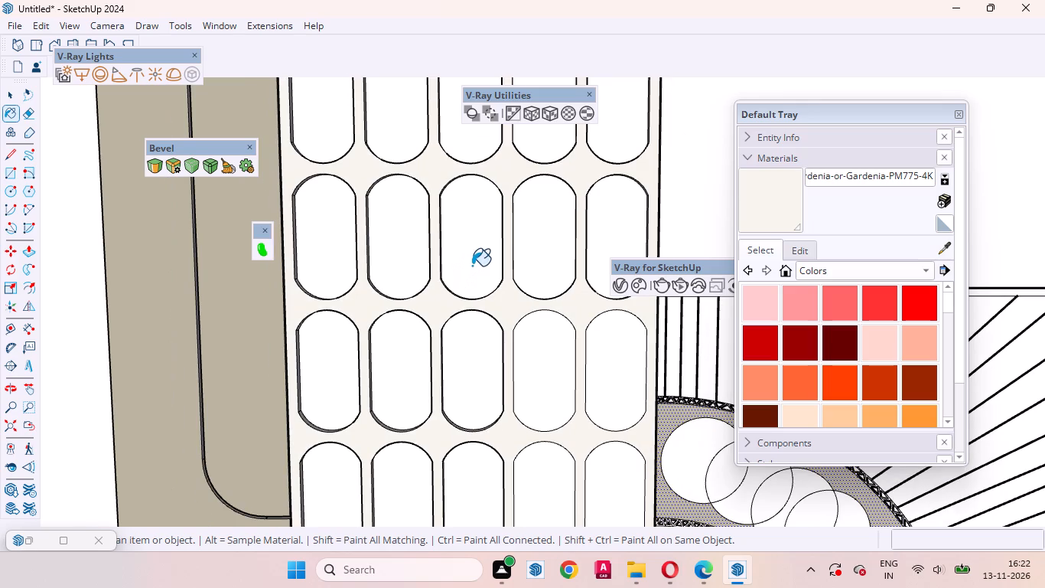
pyautogui.scroll(3, 383, 211)
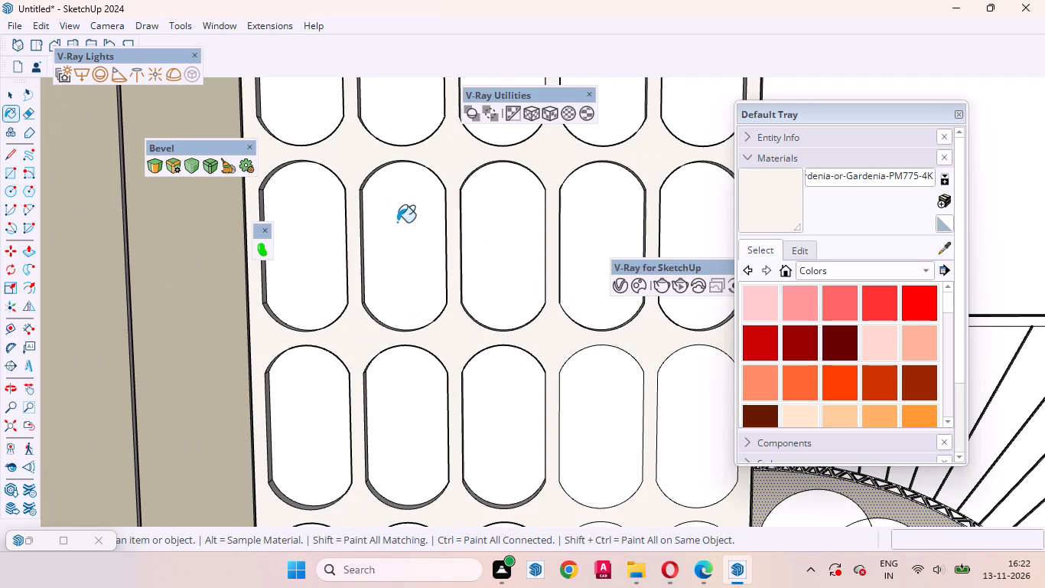
pyautogui.click(398, 222)
pyautogui.click(327, 232)
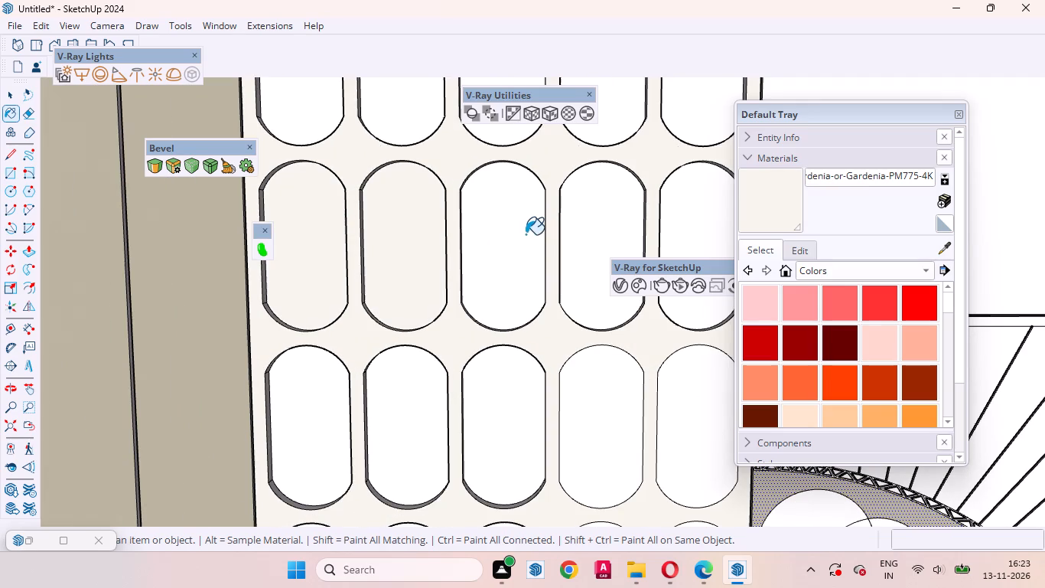
pyautogui.click(526, 234)
# Paint the plain vertical strip between the two putty-coloured panels with the Gardenia-PM775-4K material.
pyautogui.scroll(-16, 504, 308)
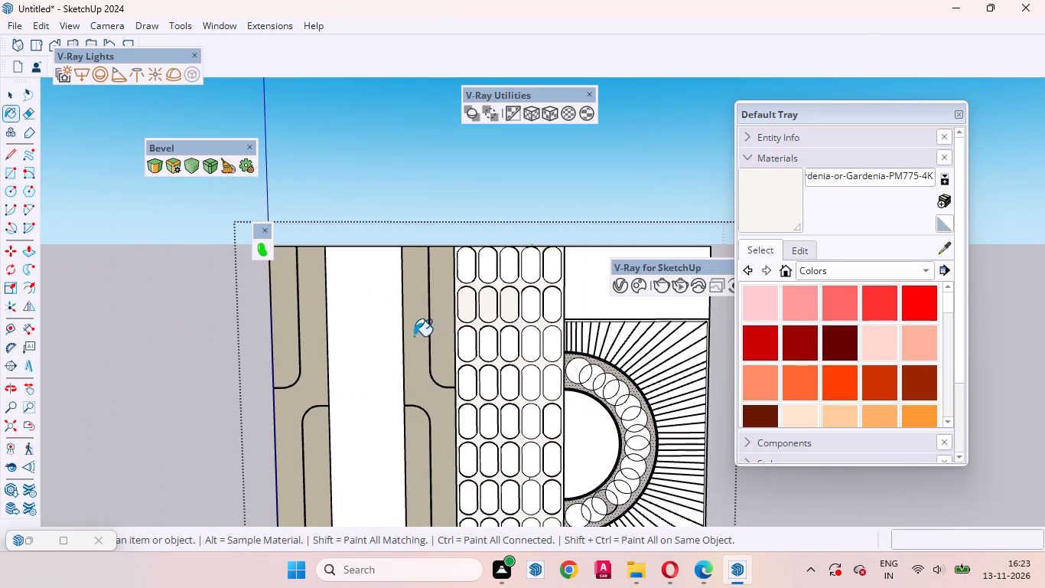
pyautogui.click(373, 326)
# Paint all five top-row capsules and the last two capsules in the second row with the Gardenia-PM775-4K material.
pyautogui.scroll(9, 478, 292)
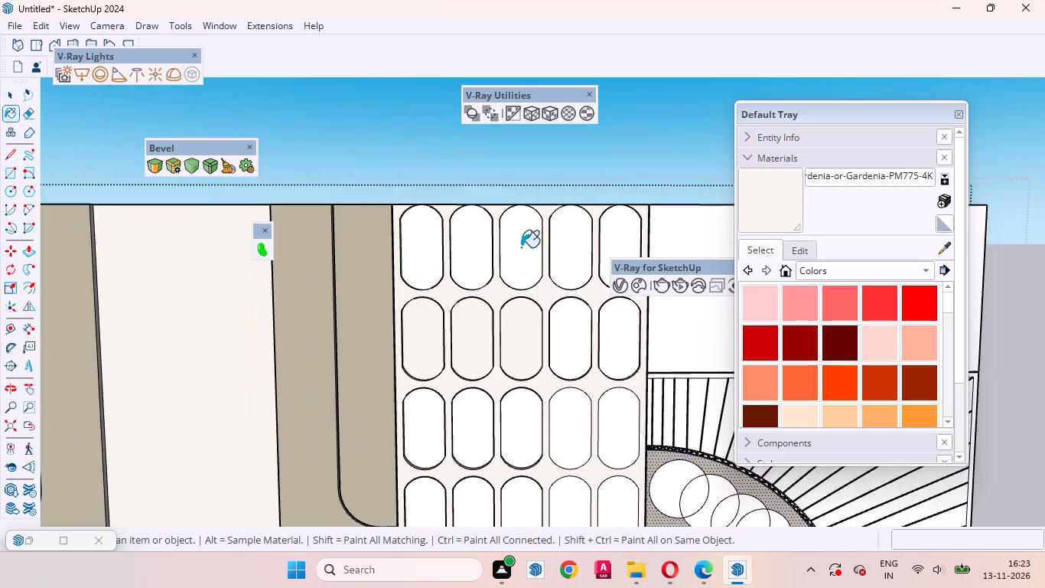
pyautogui.scroll(3, 521, 247)
pyautogui.click(448, 229)
pyautogui.click(526, 243)
pyautogui.click(370, 247)
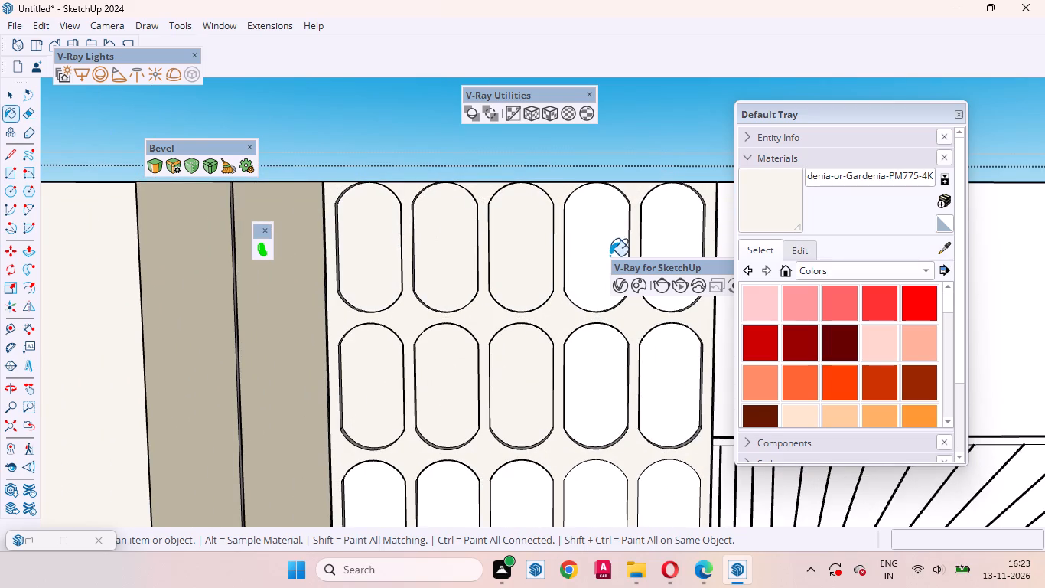
pyautogui.click(604, 246)
pyautogui.scroll(-8, 457, 245)
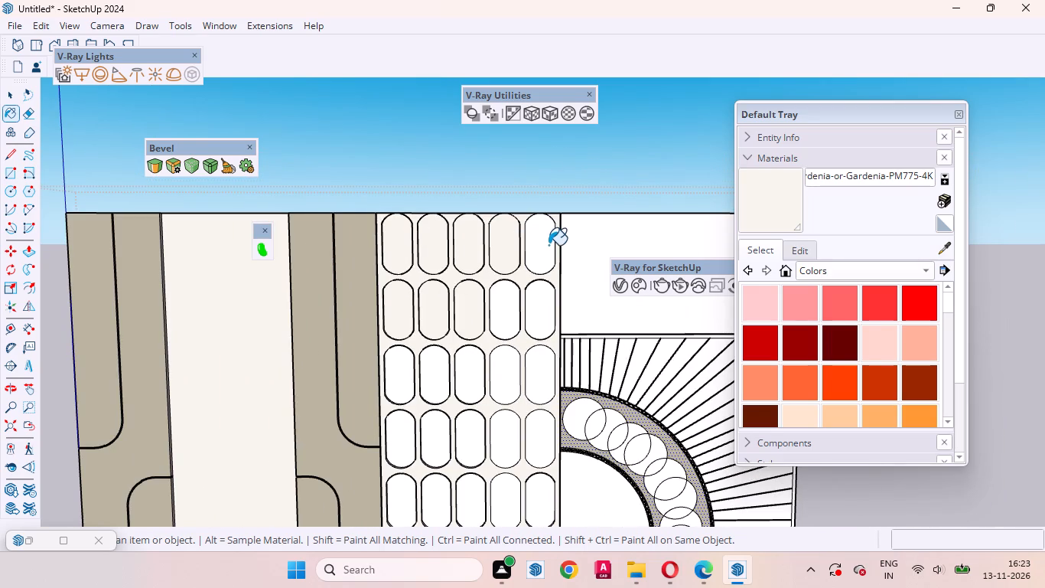
pyautogui.click(549, 245)
pyautogui.click(539, 319)
pyautogui.click(506, 309)
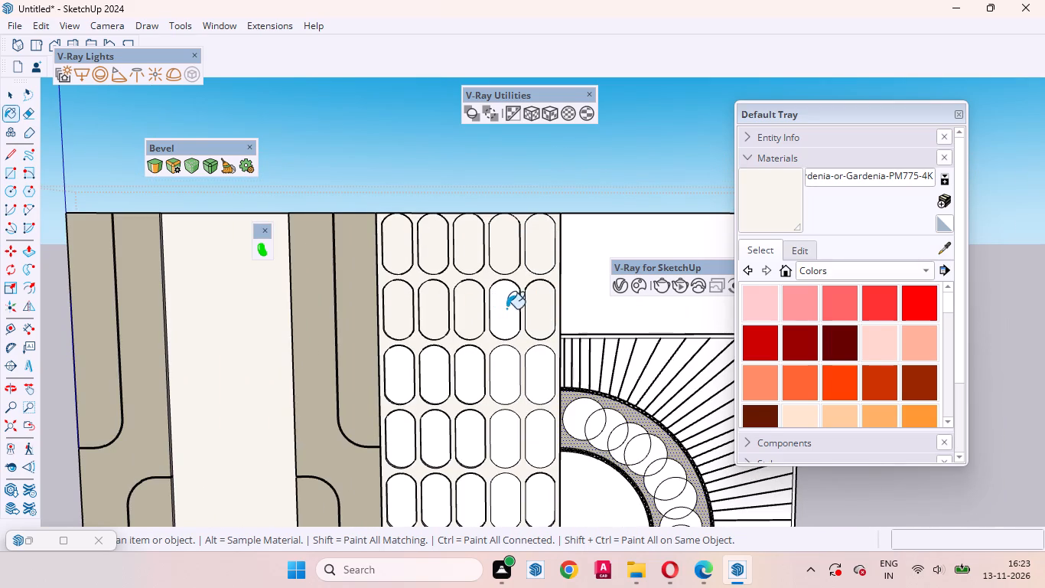
pyautogui.scroll(-11, 507, 246)
pyautogui.scroll(11, 501, 387)
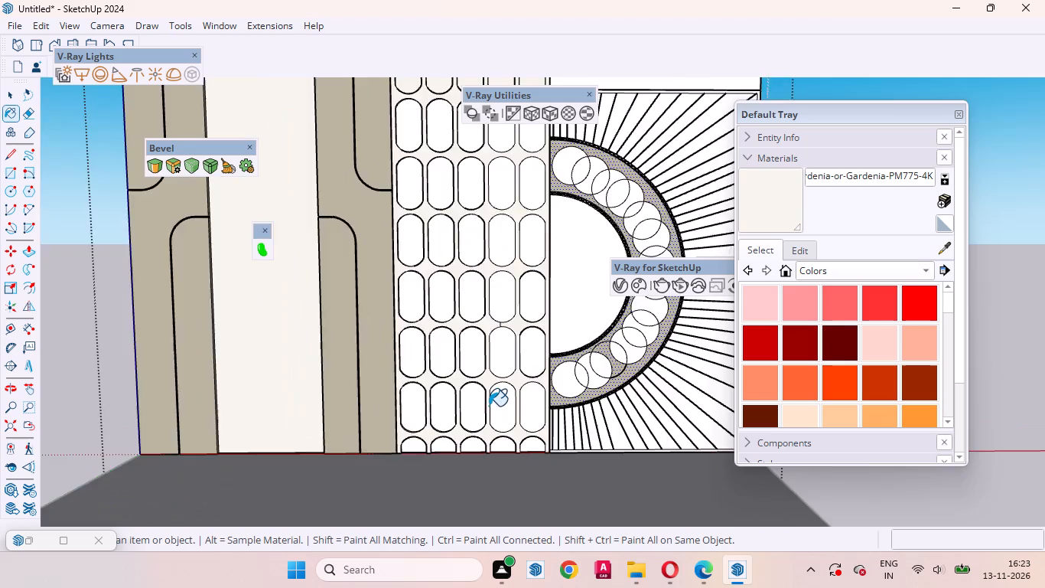
# Paint the last two capsules in each of the three lowest full rows with the Gardenia-PM775-4K material.
pyautogui.scroll(3, 489, 406)
pyautogui.click(497, 413)
pyautogui.click(569, 407)
pyautogui.click(575, 336)
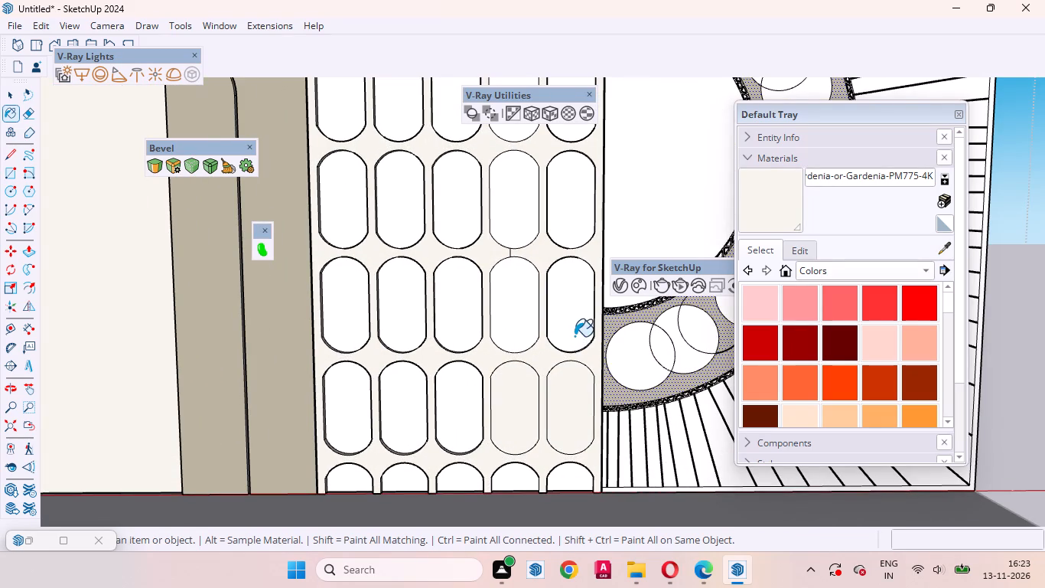
pyautogui.click(512, 318)
pyautogui.click(561, 246)
pyautogui.click(507, 217)
pyautogui.click(566, 209)
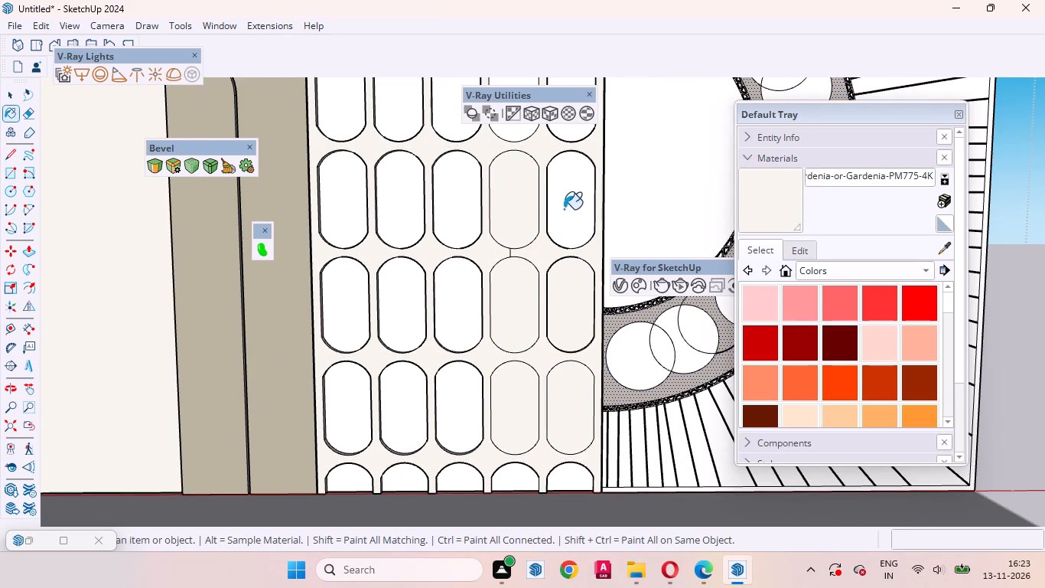
# Paint the first three capsules in each of the three lowest full rows with the Gardenia-PM775-4K material.
pyautogui.click(445, 211)
pyautogui.click(393, 210)
pyautogui.click(355, 203)
pyautogui.click(353, 297)
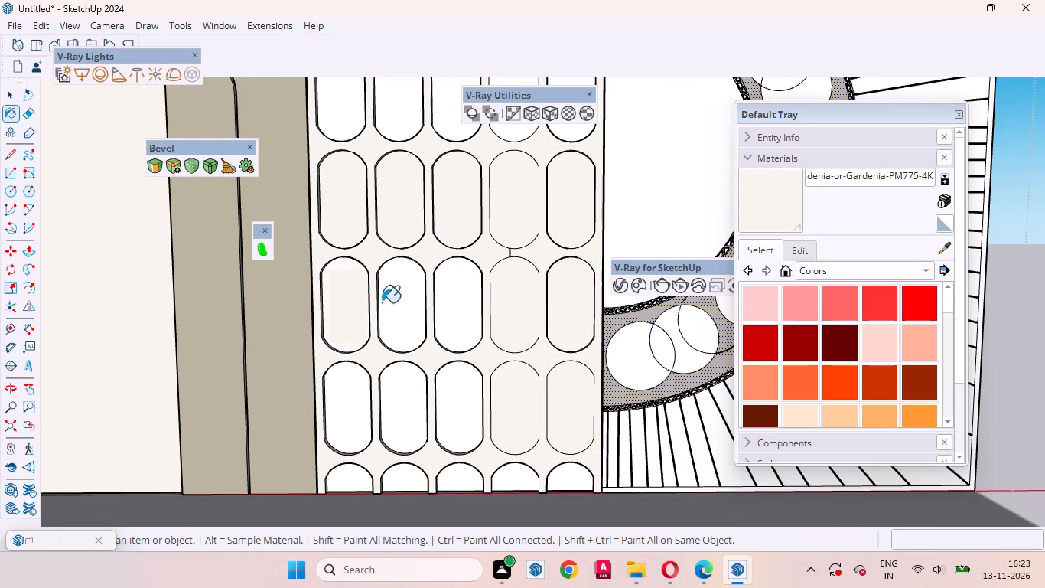
pyautogui.click(392, 302)
pyautogui.click(443, 304)
pyautogui.click(464, 416)
pyautogui.click(410, 416)
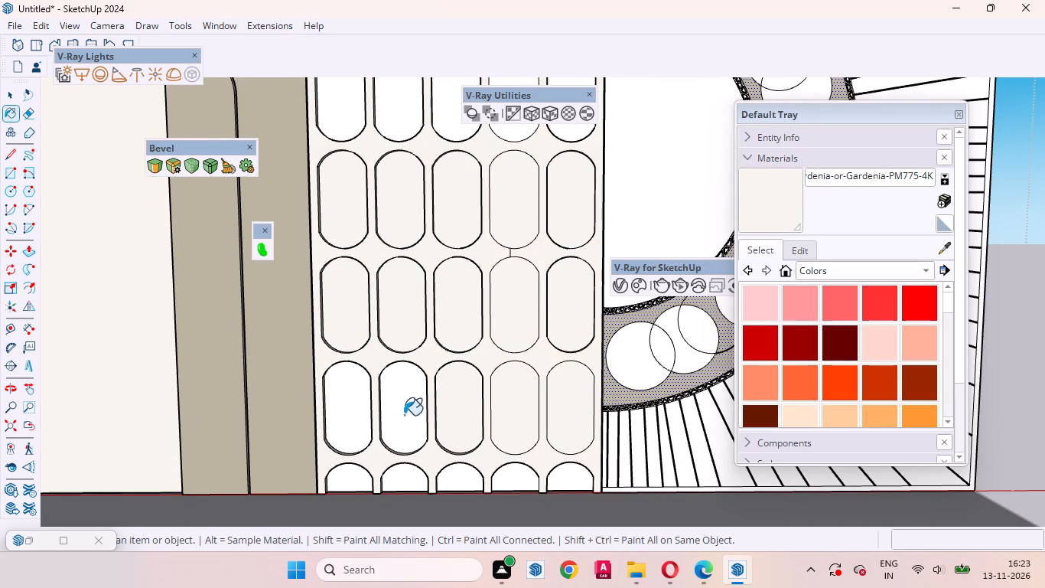
pyautogui.click(338, 403)
# Paint the five cut-off capsules along the panel's bottom edge with the Gardenia-PM775-4K material.
pyautogui.scroll(-3, 403, 306)
pyautogui.scroll(10, 386, 482)
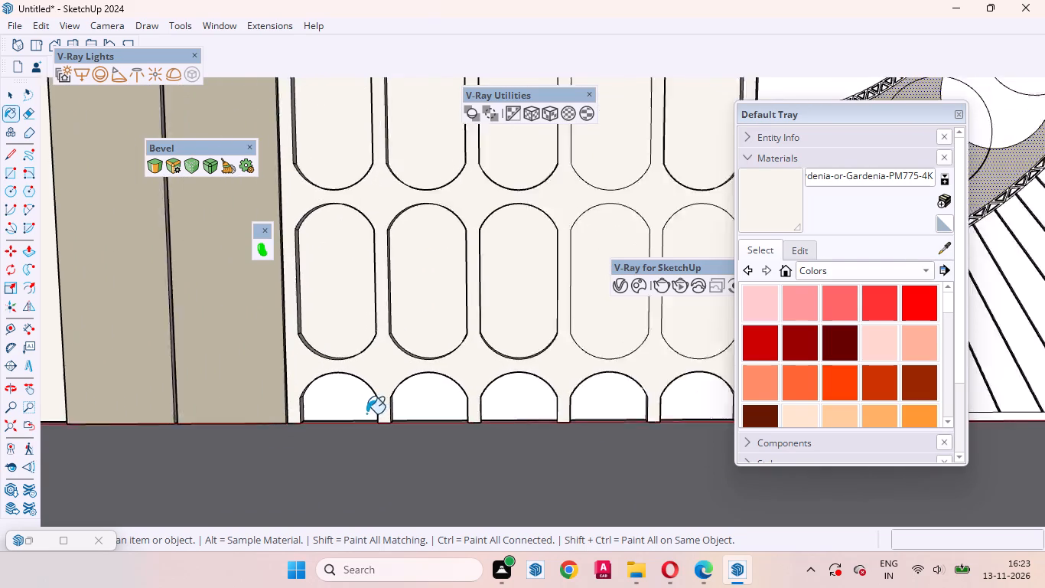
pyautogui.scroll(1, 366, 413)
pyautogui.click(351, 410)
pyautogui.click(457, 407)
pyautogui.click(558, 416)
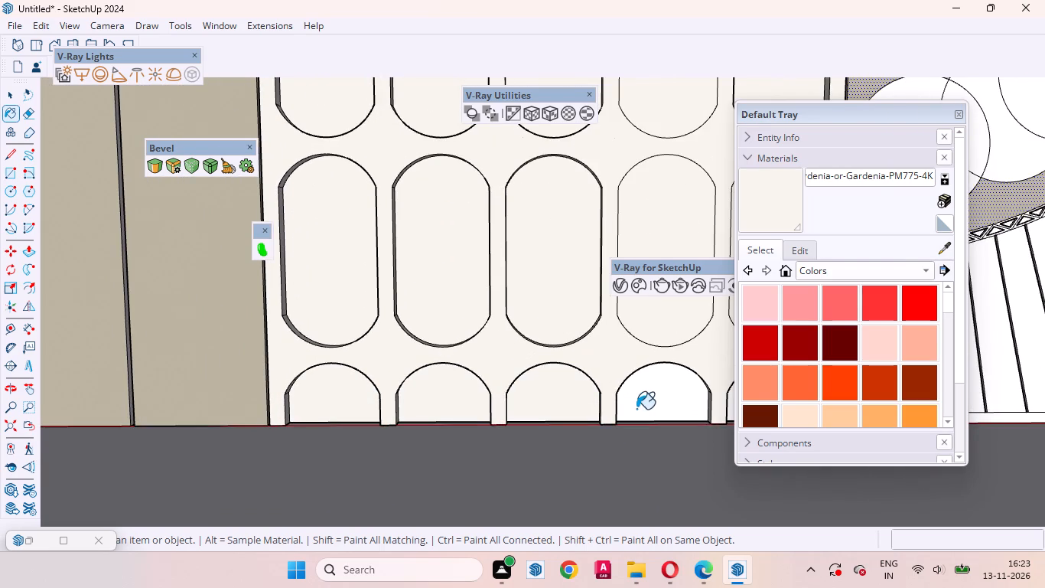
pyautogui.click(648, 410)
pyautogui.scroll(-4, 396, 452)
pyautogui.click(667, 413)
pyautogui.scroll(-2, 462, 460)
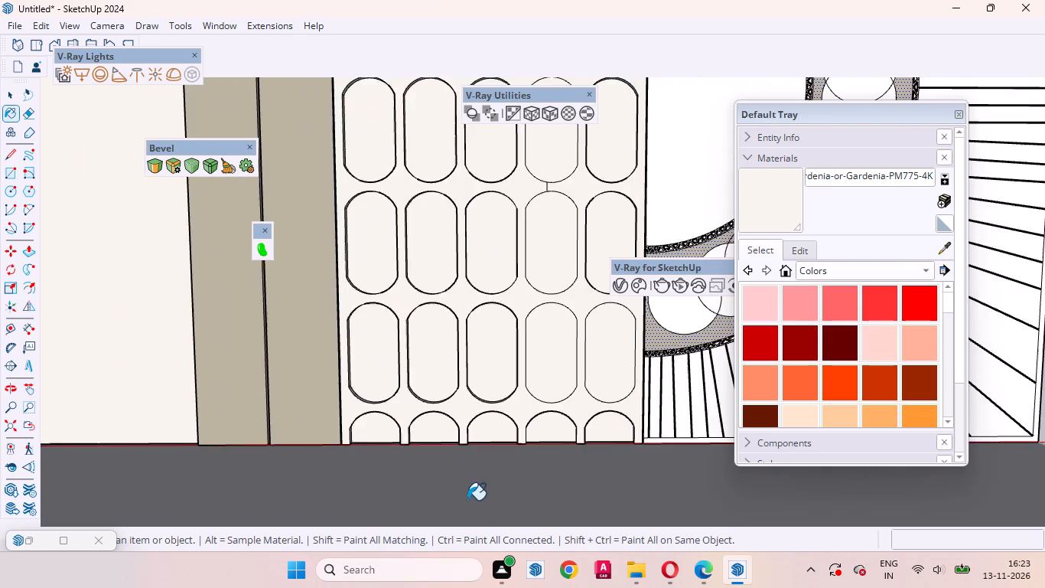
# Paint all five capsules in the fourth full row from the panel's bottom with the Gardenia-PM775-4K material.
pyautogui.scroll(-15, 467, 500)
pyautogui.scroll(8, 431, 314)
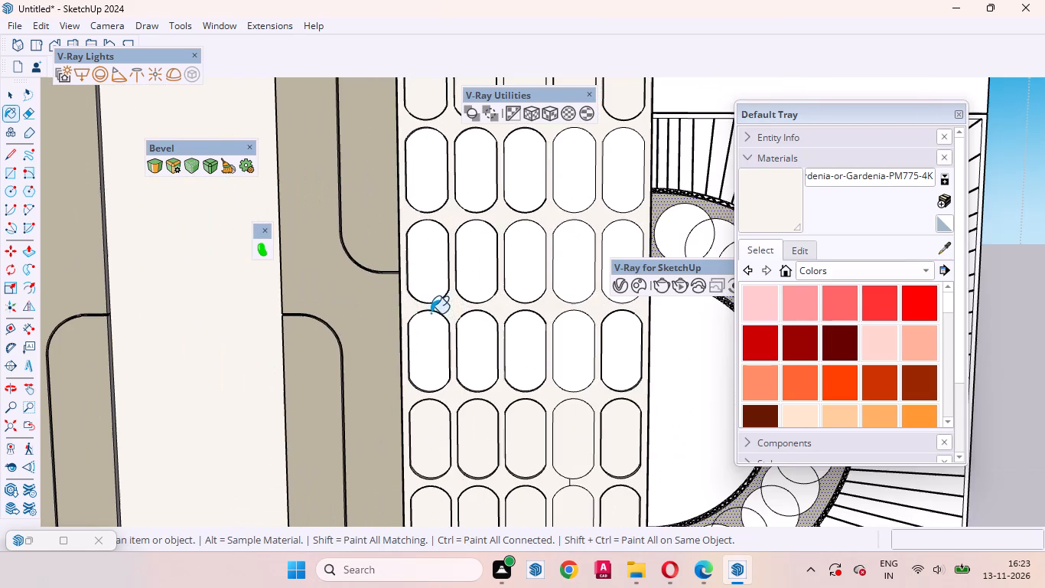
pyautogui.click(430, 328)
pyautogui.click(224, 346)
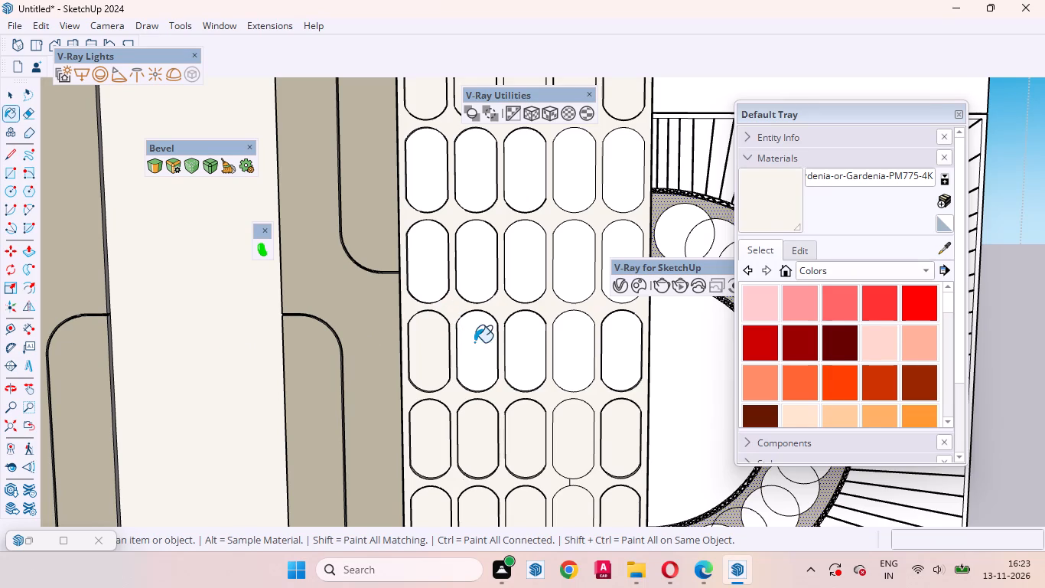
pyautogui.click(474, 342)
pyautogui.click(533, 342)
pyautogui.click(574, 341)
pyautogui.click(623, 349)
# Paint all capsules in the third and fourth rows from the panel's top with the Gardenia-PM775-4K material.
pyautogui.click(576, 289)
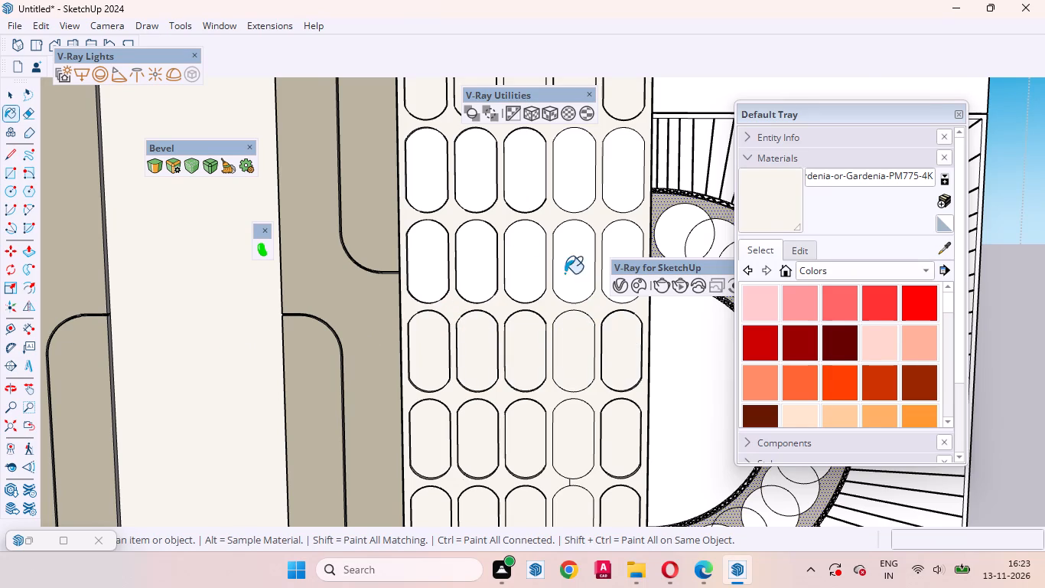
pyautogui.scroll(-3, 412, 282)
pyautogui.click(565, 259)
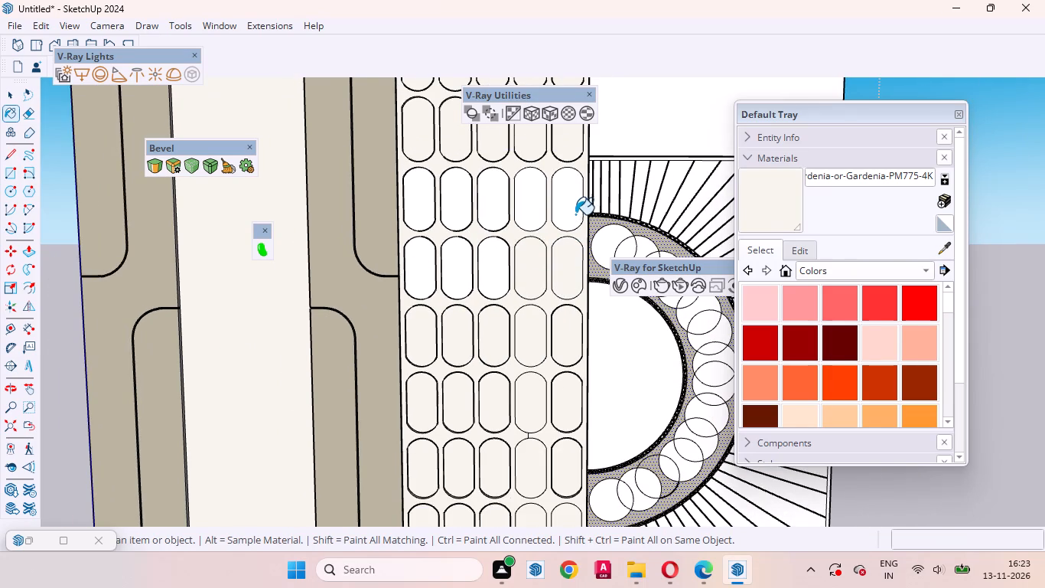
pyautogui.click(575, 214)
pyautogui.click(532, 206)
pyautogui.click(473, 200)
pyautogui.click(503, 204)
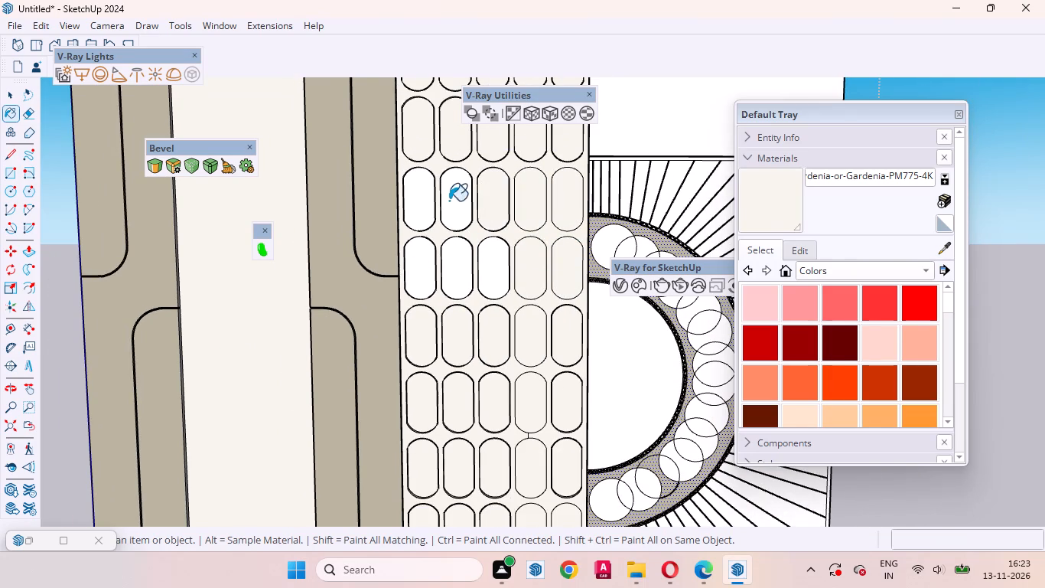
pyautogui.click(449, 201)
pyautogui.click(452, 263)
pyautogui.click(488, 263)
pyautogui.click(422, 263)
pyautogui.click(423, 202)
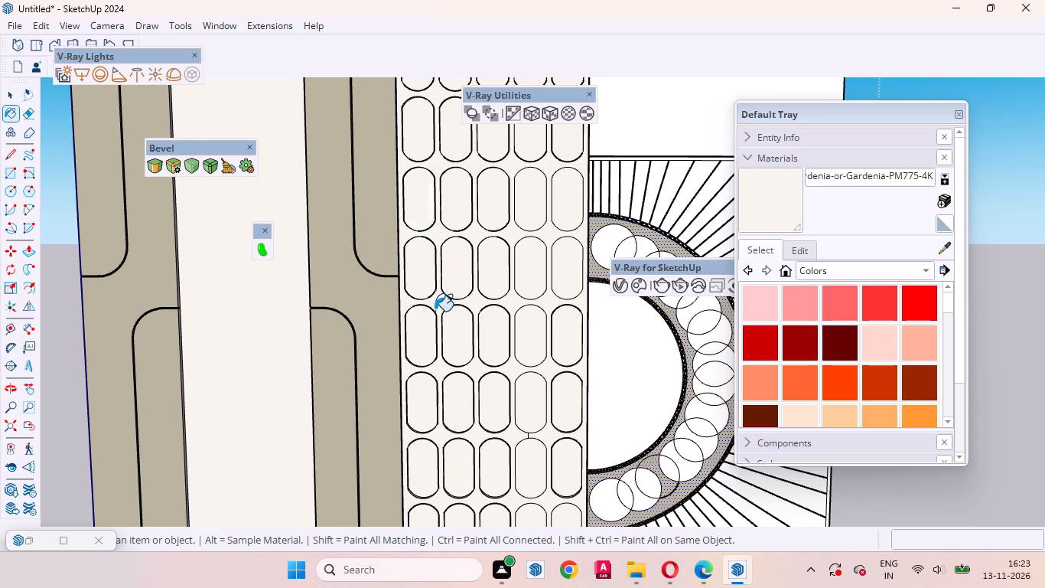
# Examine the painted capsule panel and its edge against the adjoining putty-coloured panel from several angles.
pyautogui.scroll(-3, 438, 376)
pyautogui.scroll(1, 443, 439)
pyautogui.scroll(-1, 448, 469)
pyautogui.scroll(-3, 446, 315)
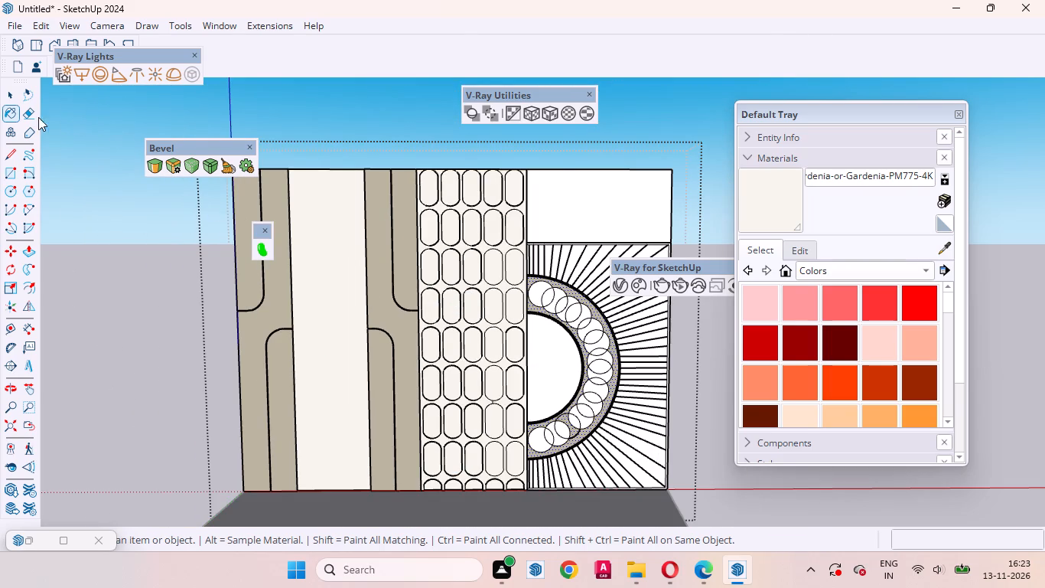
pyautogui.click(14, 96)
pyautogui.scroll(11, 464, 273)
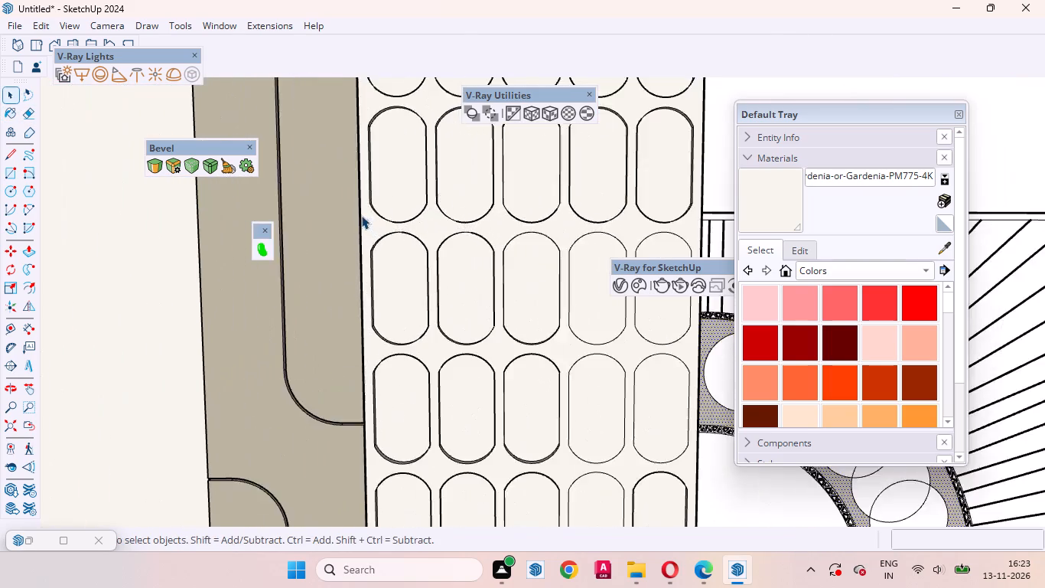
pyautogui.scroll(4, 361, 215)
pyautogui.moveTo(366, 254); pyautogui.dragTo(832, 430, button='middle')
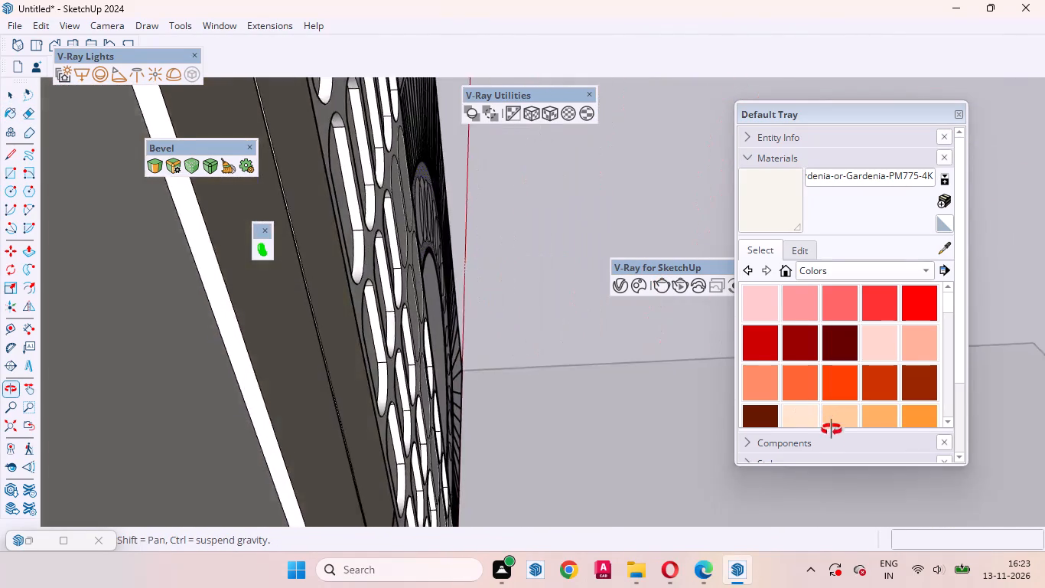
pyautogui.moveTo(832, 430); pyautogui.dragTo(401, 335, button='middle')
pyautogui.scroll(-9, 423, 269)
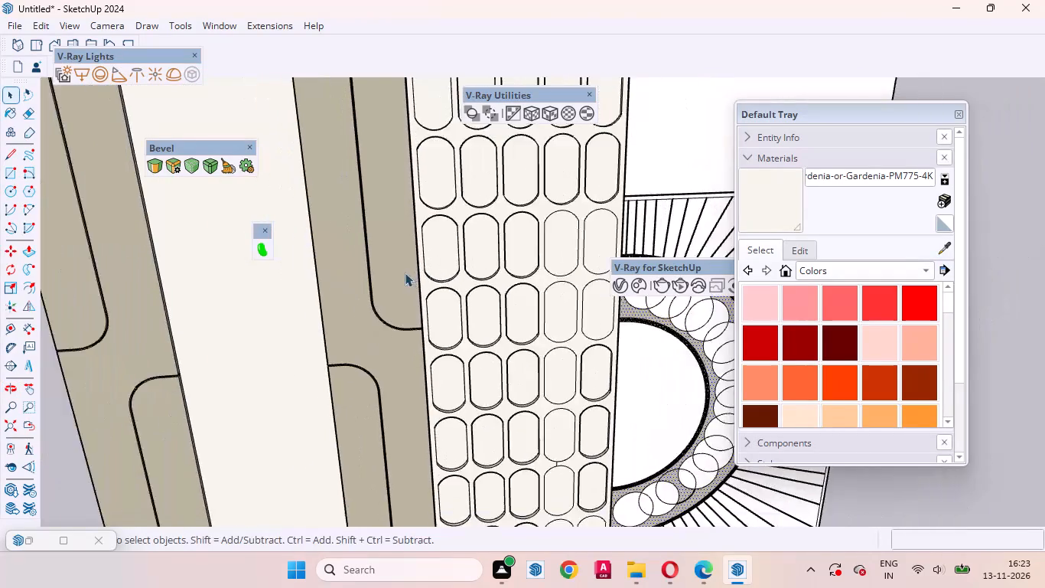
pyautogui.scroll(-11, 405, 273)
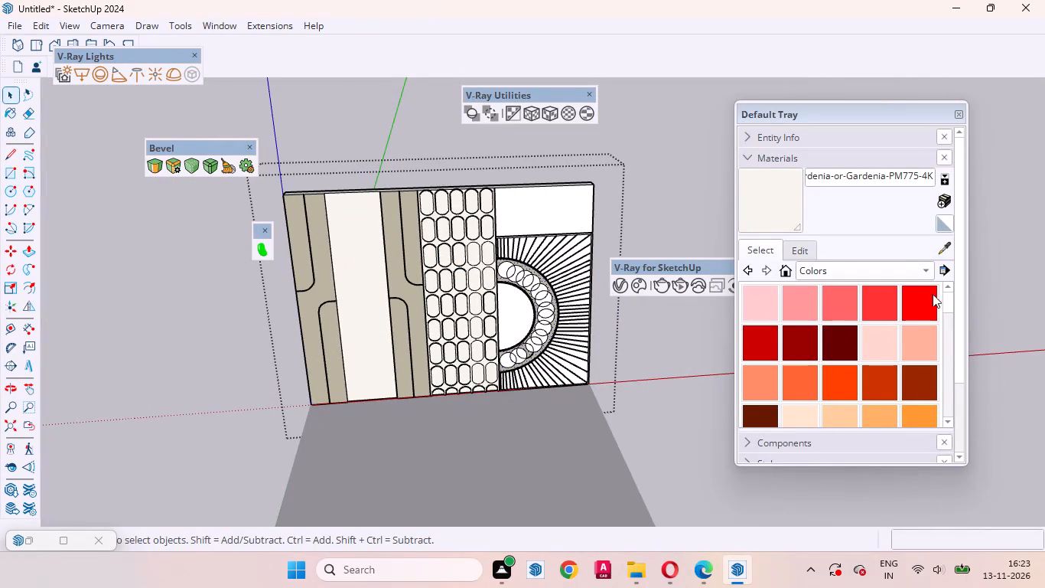
# Paint both long straight side walls of the upper groove in the putty-coloured panel beside the capsules with black Color M09.
pyautogui.click(929, 270)
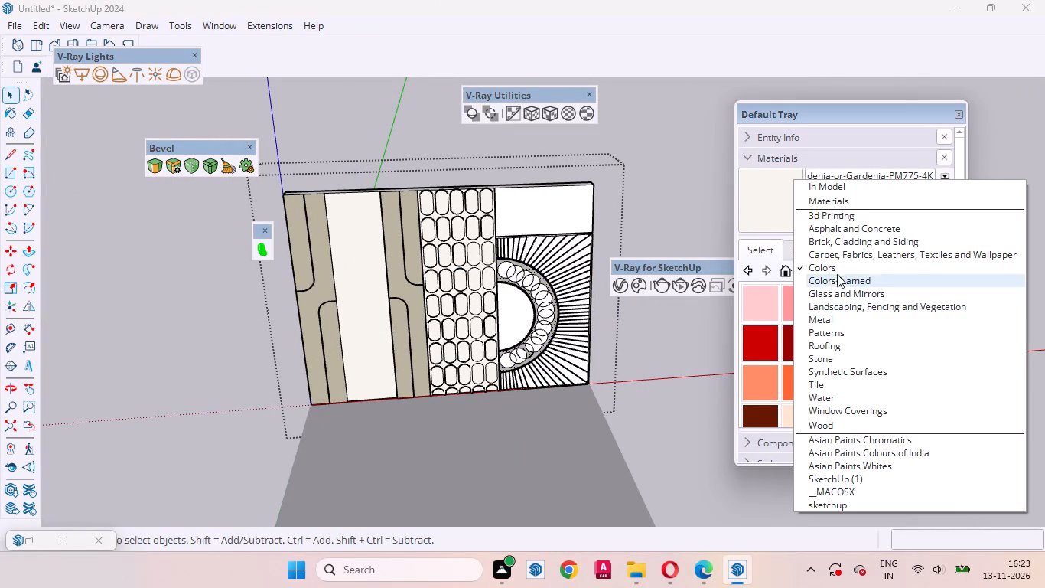
pyautogui.click(760, 243)
pyautogui.scroll(-14, 799, 347)
pyautogui.scroll(1, 823, 358)
pyautogui.scroll(-4, 823, 358)
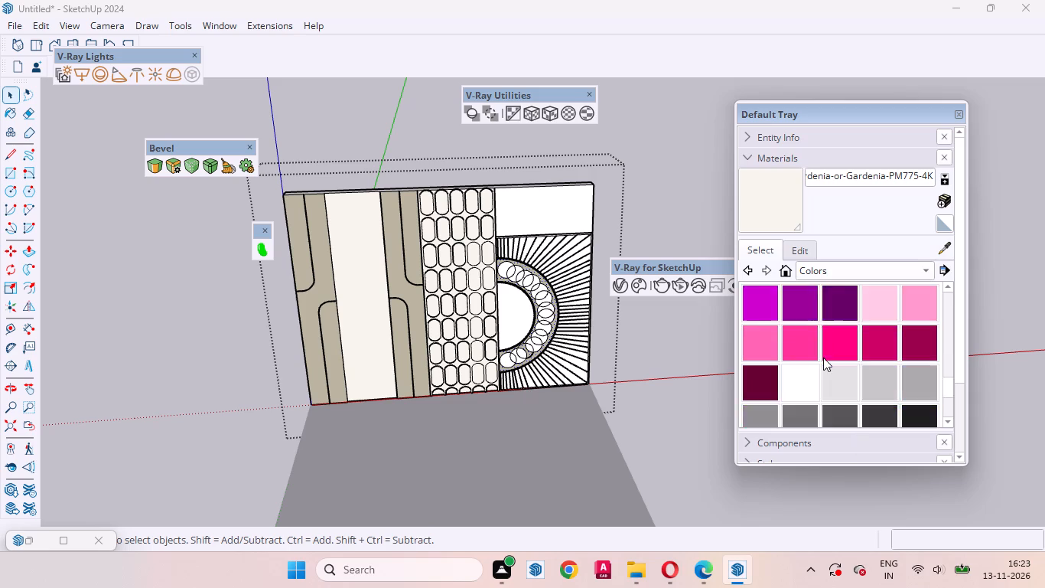
pyautogui.scroll(-4, 823, 358)
pyautogui.click(758, 343)
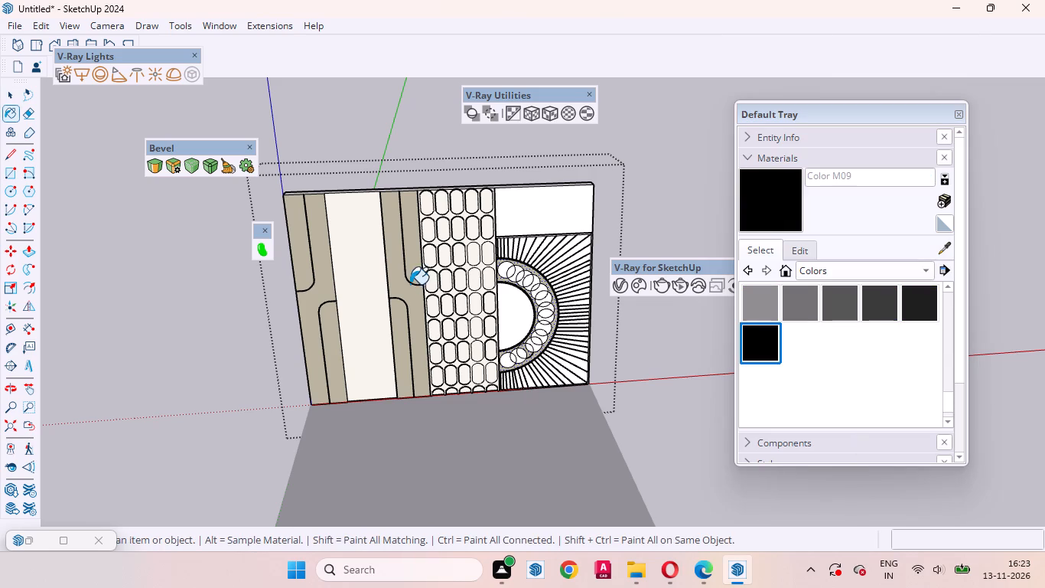
pyautogui.scroll(20, 410, 284)
pyautogui.scroll(9, 410, 284)
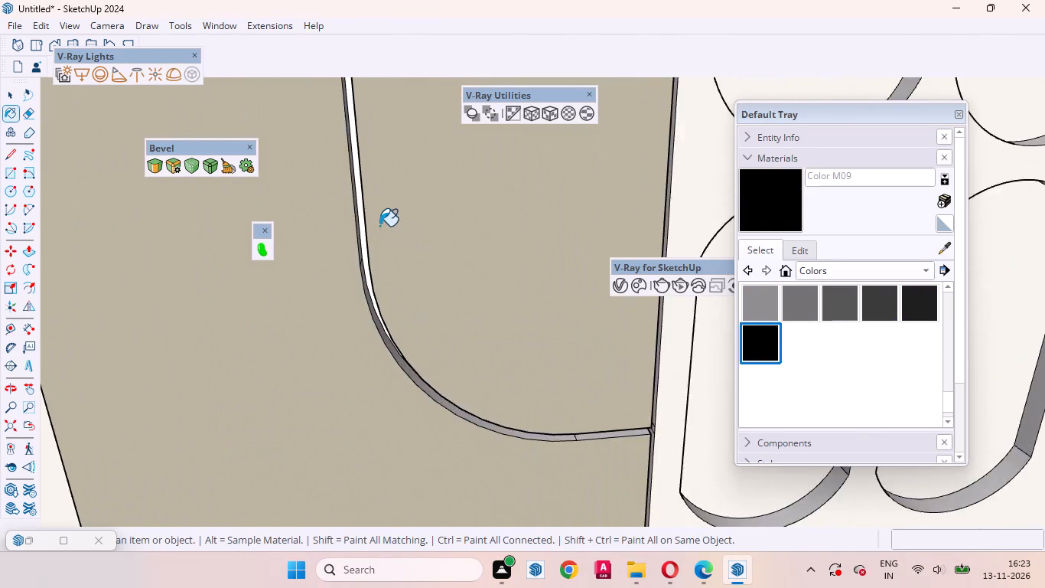
pyautogui.scroll(13, 379, 226)
pyautogui.click(335, 229)
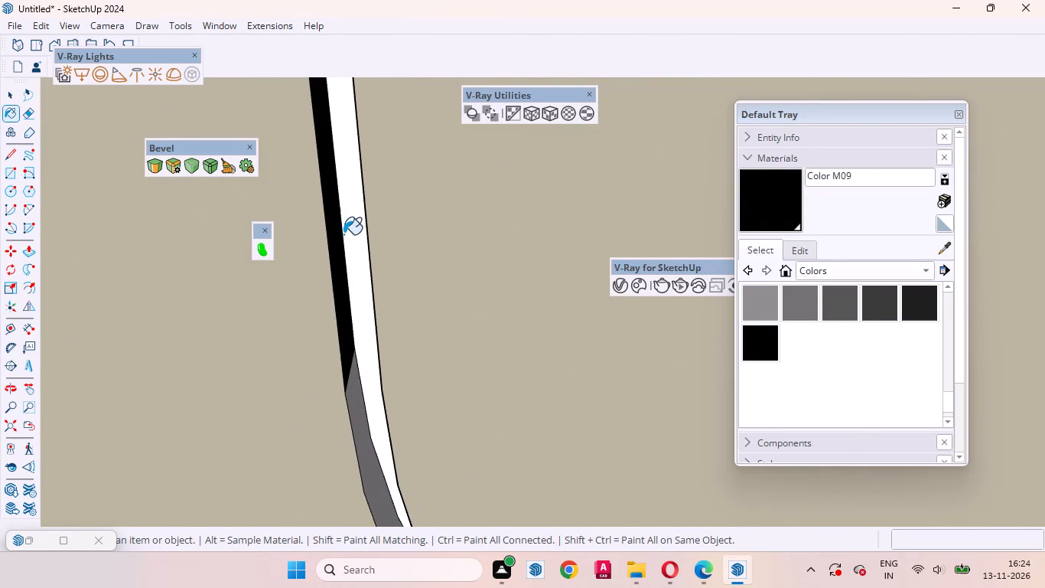
pyautogui.moveTo(364, 240); pyautogui.dragTo(435, 240, button='middle')
pyautogui.click(383, 226)
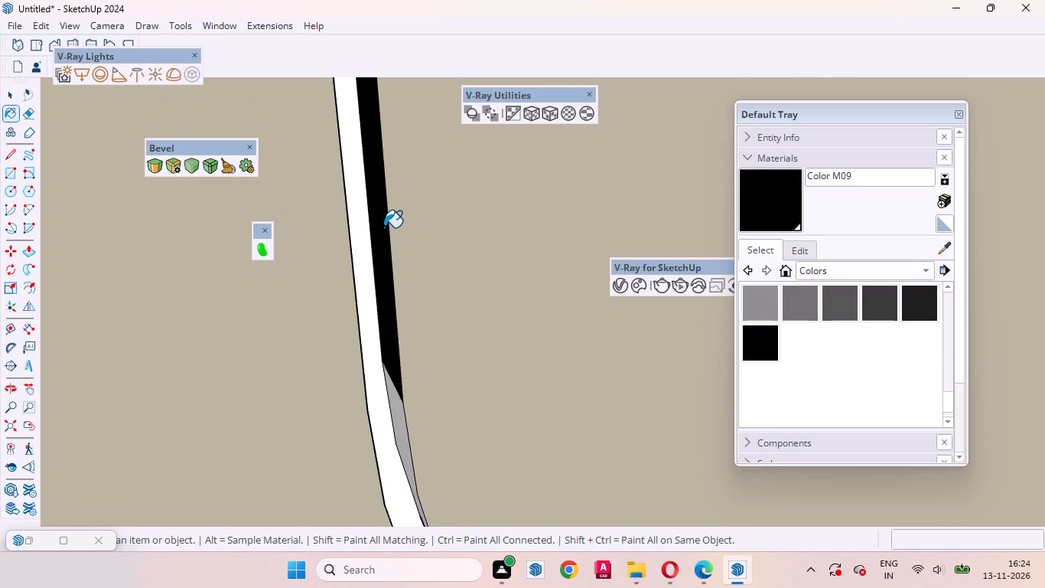
# Paint both curved side walls of the same upper groove with Color M09.
pyautogui.scroll(-4, 384, 228)
pyautogui.scroll(3, 388, 401)
pyautogui.click(393, 358)
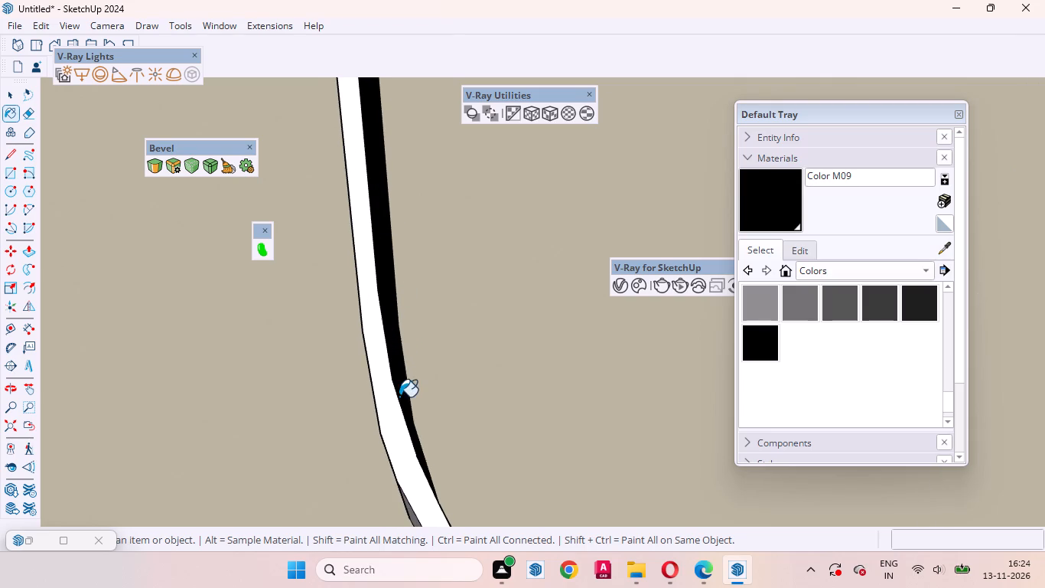
pyautogui.moveTo(398, 394); pyautogui.dragTo(254, 365, button='middle')
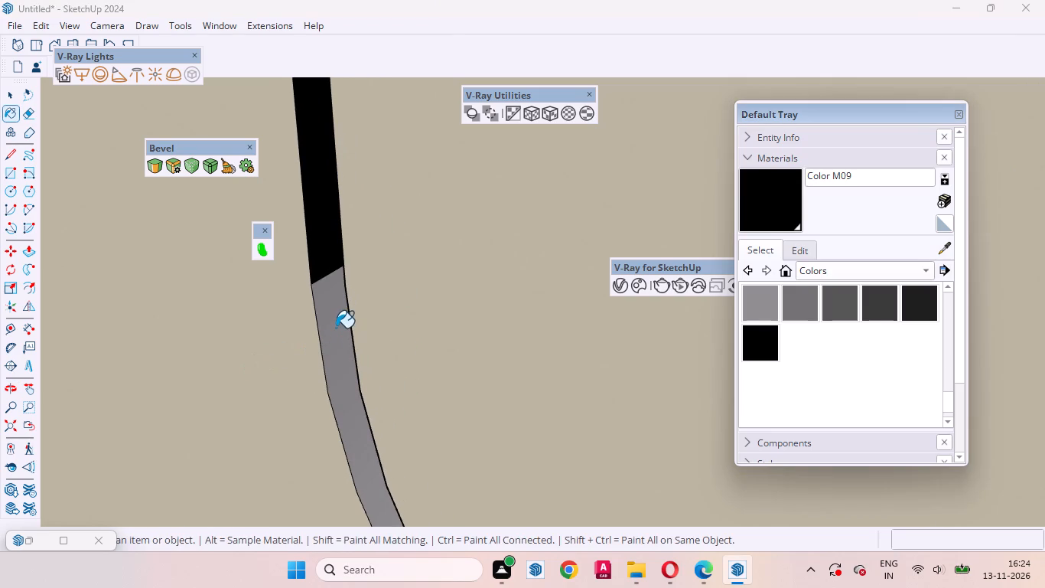
pyautogui.click(336, 328)
pyautogui.scroll(-19, 389, 309)
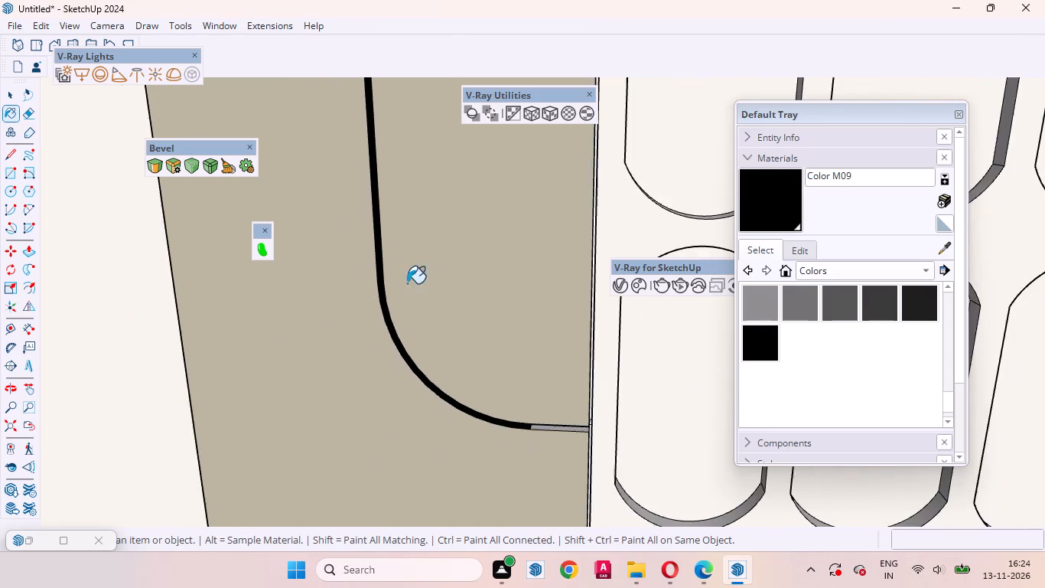
# Paint both side walls of the upper groove's short horizontal end beside the capsule panel with Color M09.
pyautogui.scroll(11, 550, 452)
pyautogui.click(568, 404)
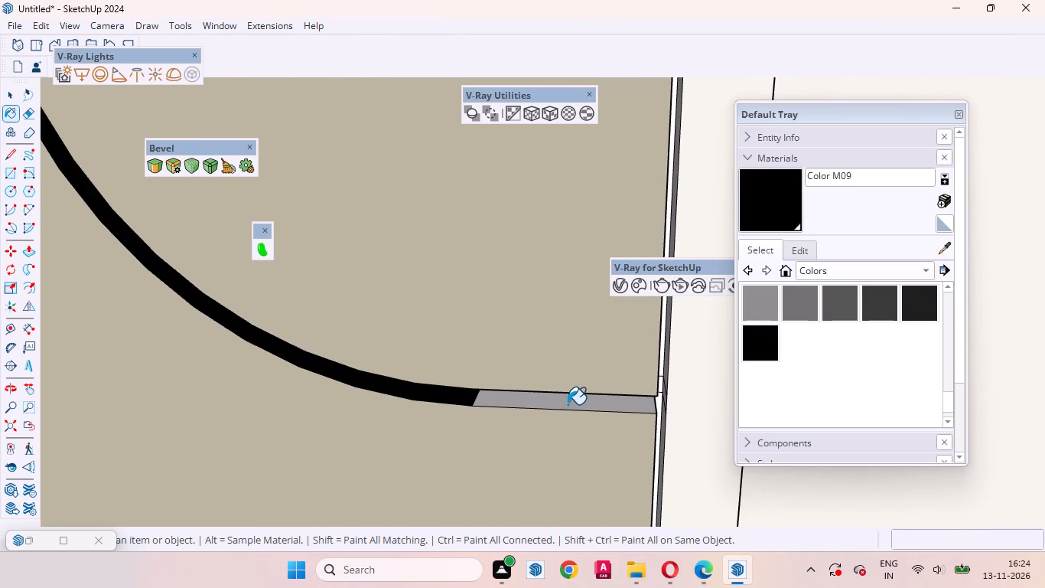
pyautogui.moveTo(593, 422); pyautogui.dragTo(623, 238, button='middle')
pyautogui.scroll(2, 601, 401)
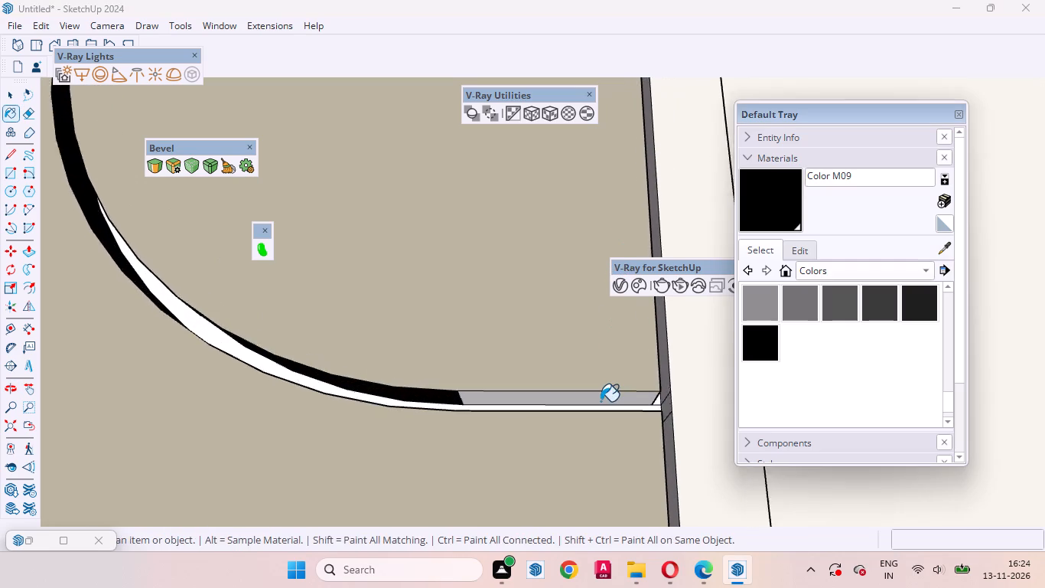
pyautogui.scroll(4, 601, 401)
pyautogui.click(598, 397)
pyautogui.moveTo(581, 366); pyautogui.dragTo(578, 426, button='middle')
# Paint the floor face of the upper groove with Color M09.
pyautogui.scroll(-5, 575, 381)
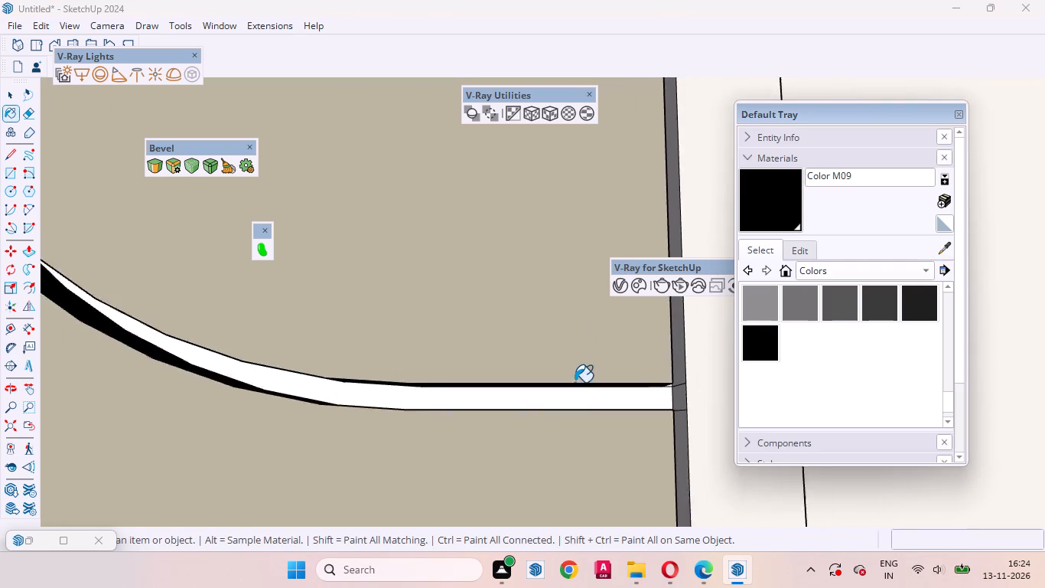
pyautogui.scroll(-20, 575, 382)
pyautogui.scroll(-8, 575, 382)
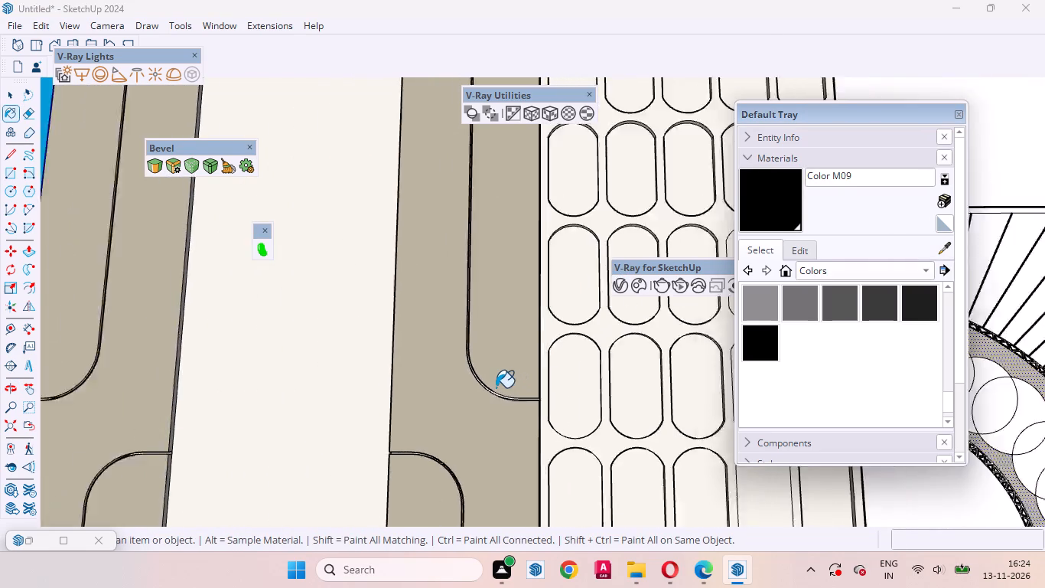
pyautogui.scroll(-6, 496, 387)
pyautogui.scroll(20, 491, 393)
pyautogui.scroll(1, 491, 393)
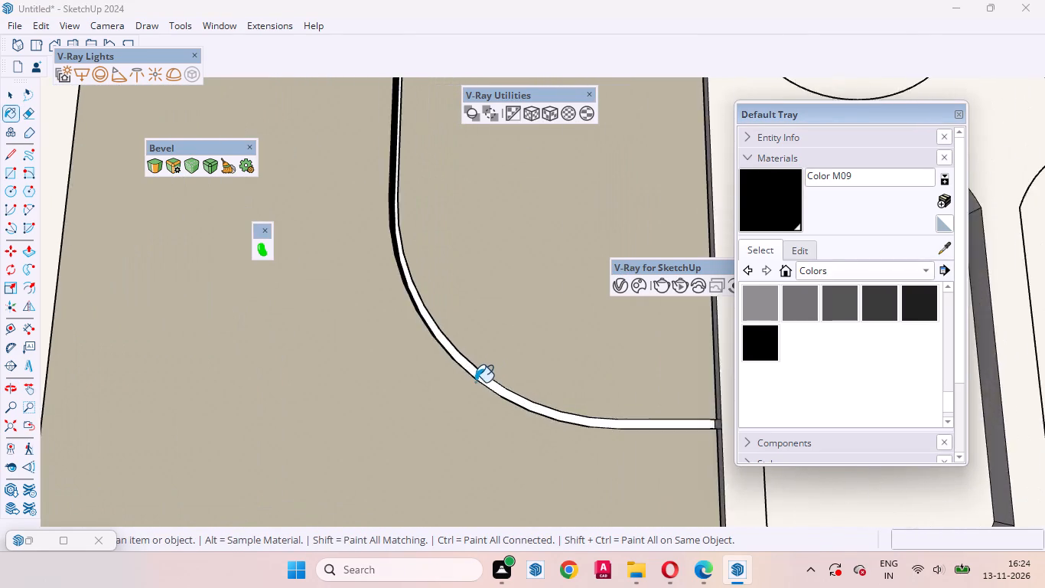
pyautogui.scroll(13, 475, 382)
pyautogui.click(485, 370)
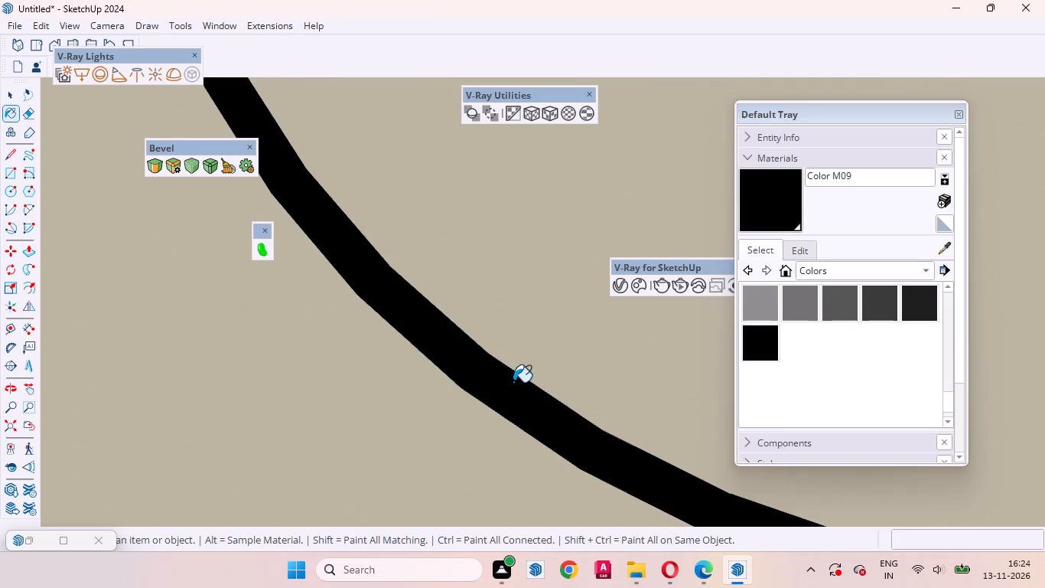
# Paint the floor face of the lower groove in the putty-coloured panel beside the capsules with black Color M09.
pyautogui.scroll(-1, 514, 384)
pyautogui.scroll(1, 515, 385)
pyautogui.scroll(-20, 516, 386)
pyautogui.scroll(-6, 516, 386)
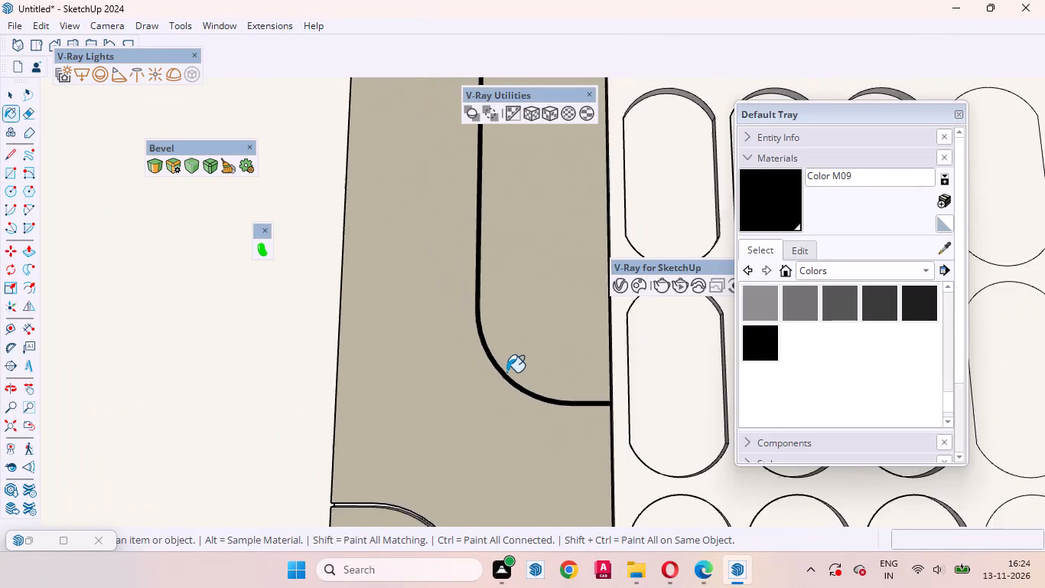
pyautogui.scroll(-12, 506, 372)
pyautogui.scroll(10, 441, 422)
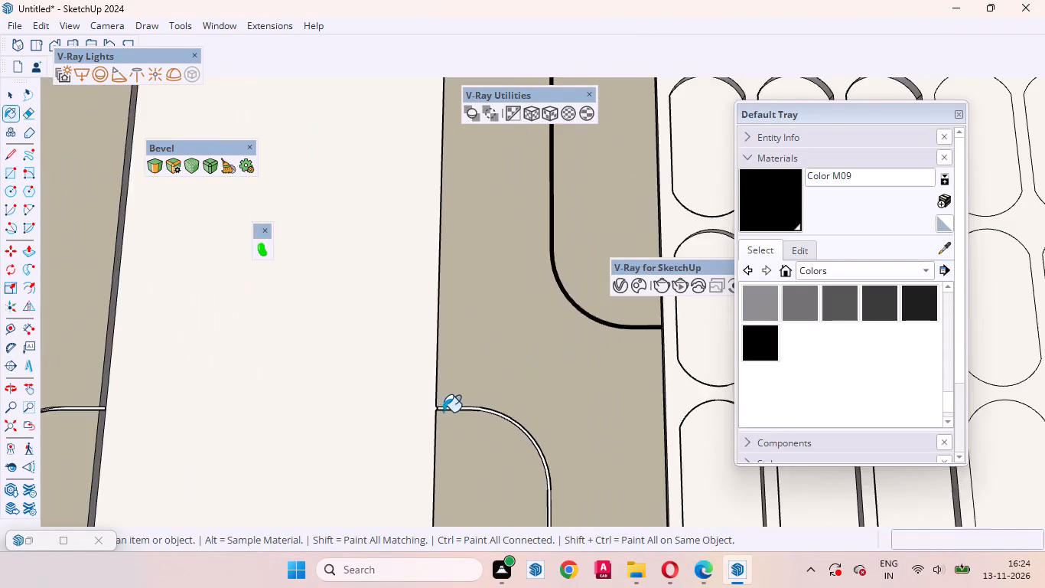
pyautogui.scroll(15, 443, 412)
pyautogui.click(451, 406)
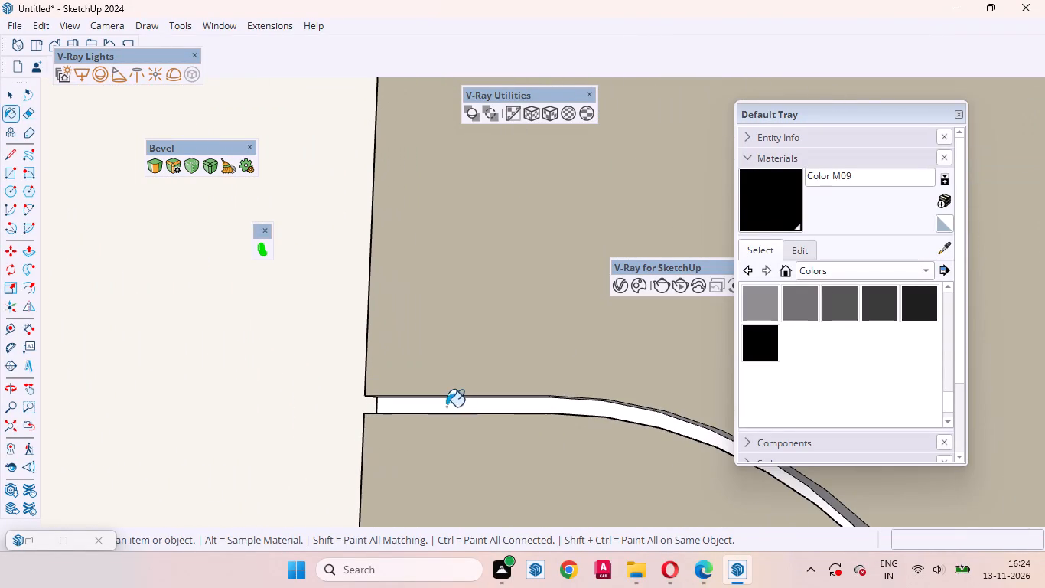
# Paint both side walls of the same lower groove's short horizontal end and its curve with Color M09.
pyautogui.scroll(4, 426, 414)
pyautogui.moveTo(441, 408); pyautogui.dragTo(457, 347, button='middle')
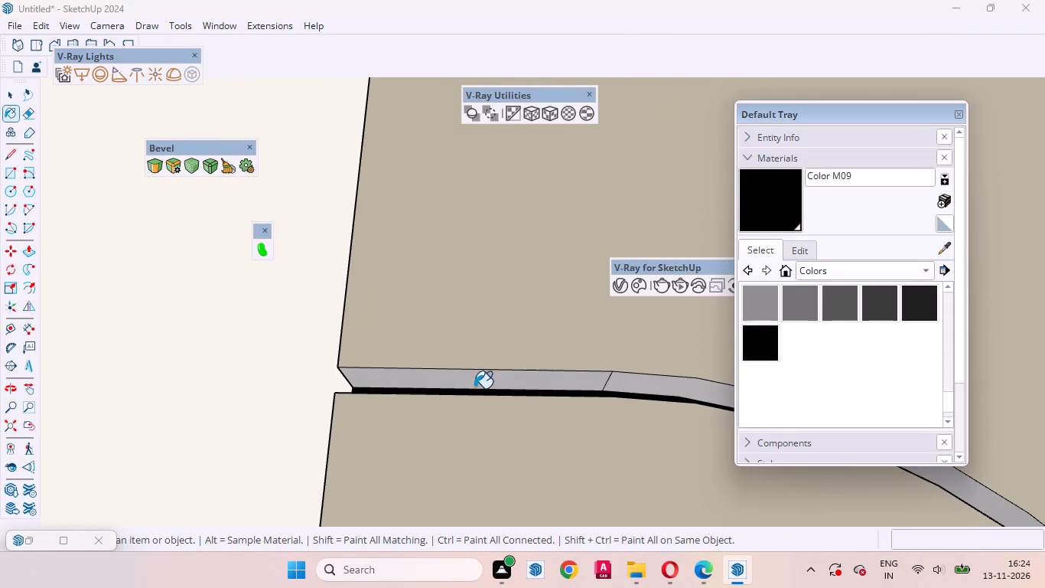
pyautogui.click(479, 380)
pyautogui.click(649, 388)
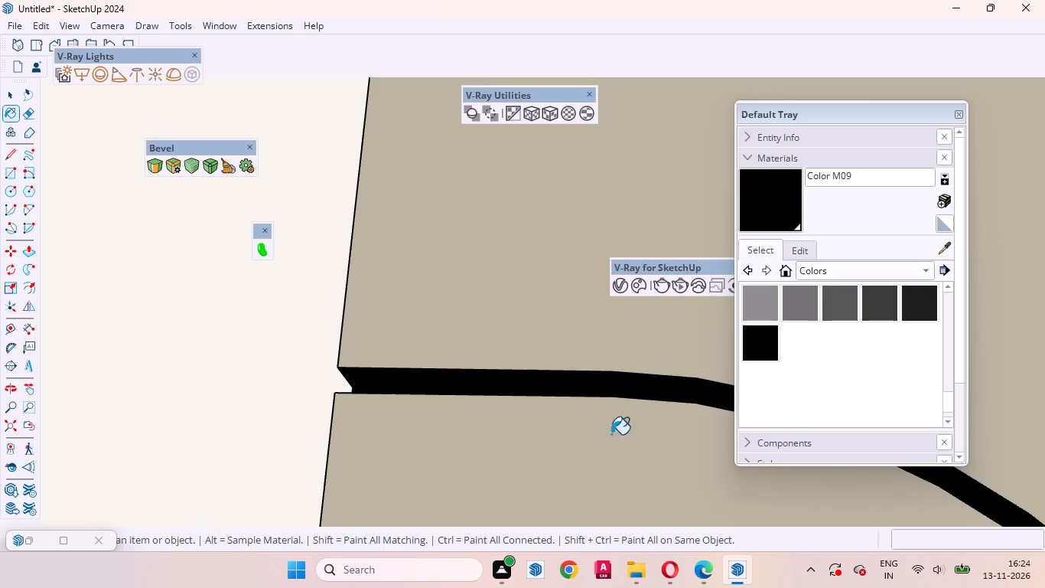
pyautogui.moveTo(610, 436); pyautogui.dragTo(585, 587, button='middle')
pyautogui.click(557, 384)
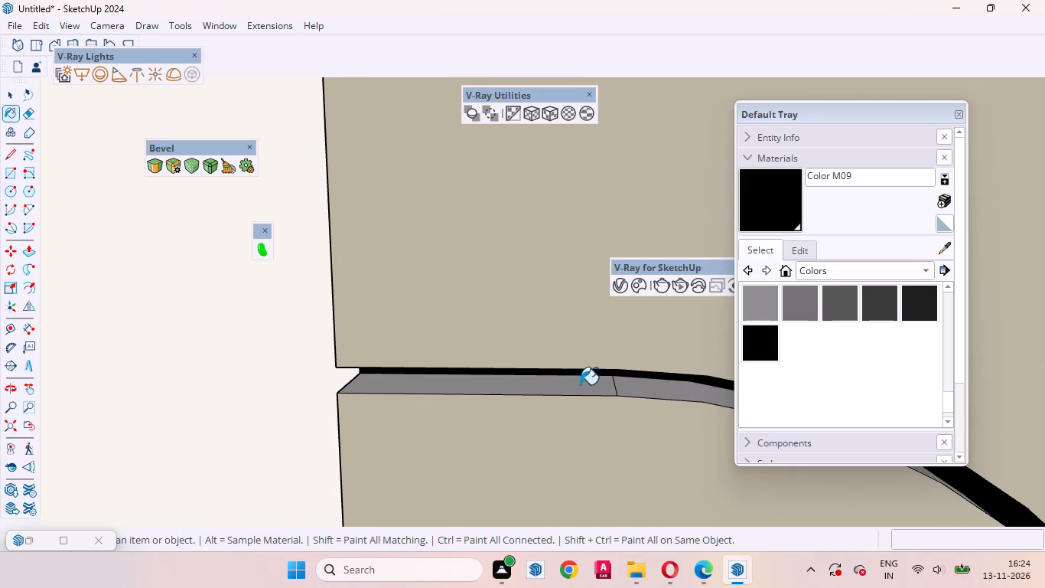
pyautogui.click(661, 393)
# Paint both long straight side walls of the same lower groove with Color M09.
pyautogui.scroll(-14, 510, 354)
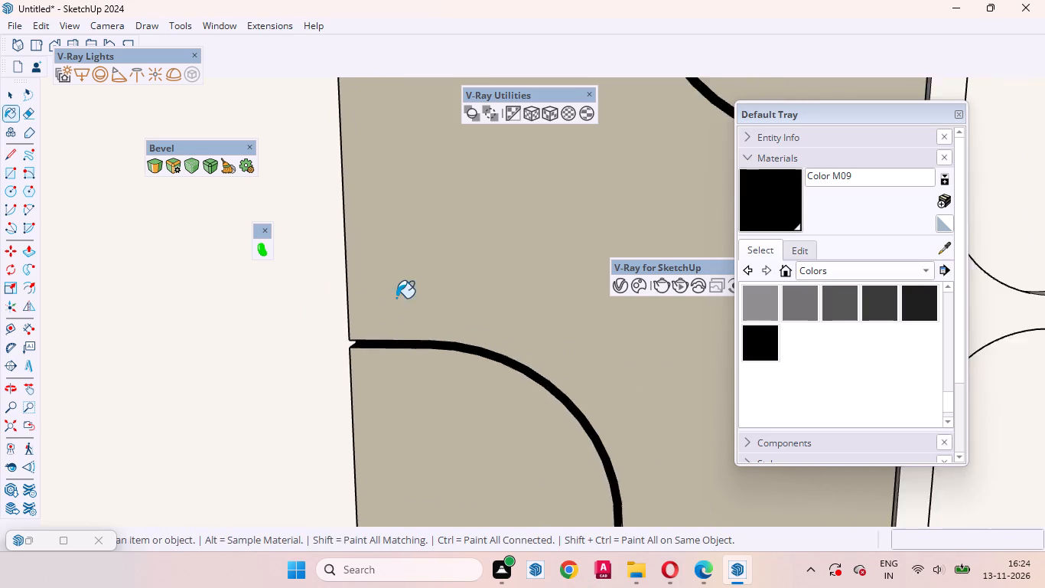
pyautogui.scroll(1, 408, 295)
pyautogui.scroll(-14, 409, 295)
pyautogui.scroll(10, 485, 488)
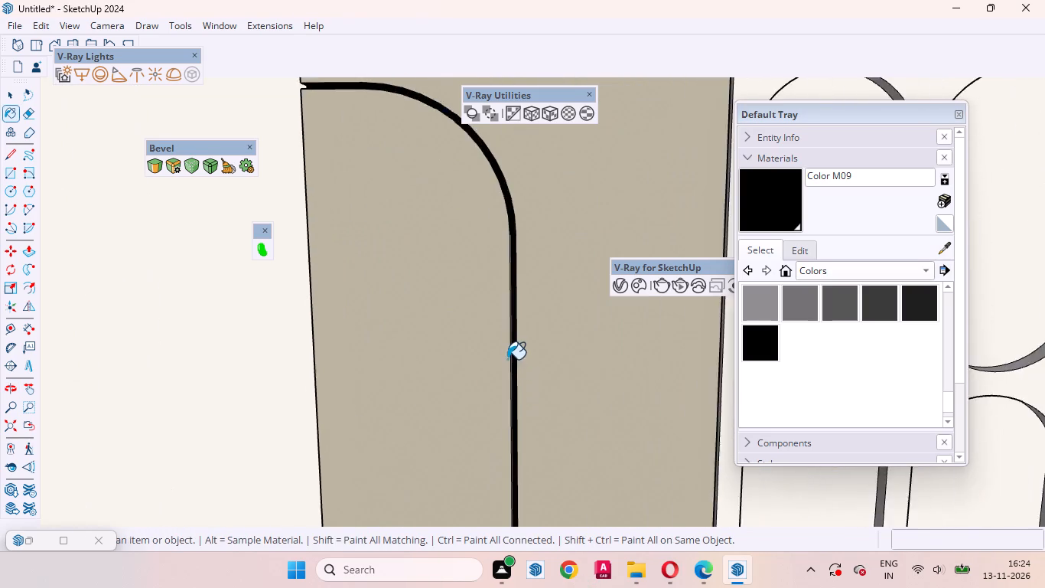
pyautogui.scroll(8, 507, 359)
pyautogui.moveTo(506, 341); pyautogui.dragTo(607, 357, button='middle')
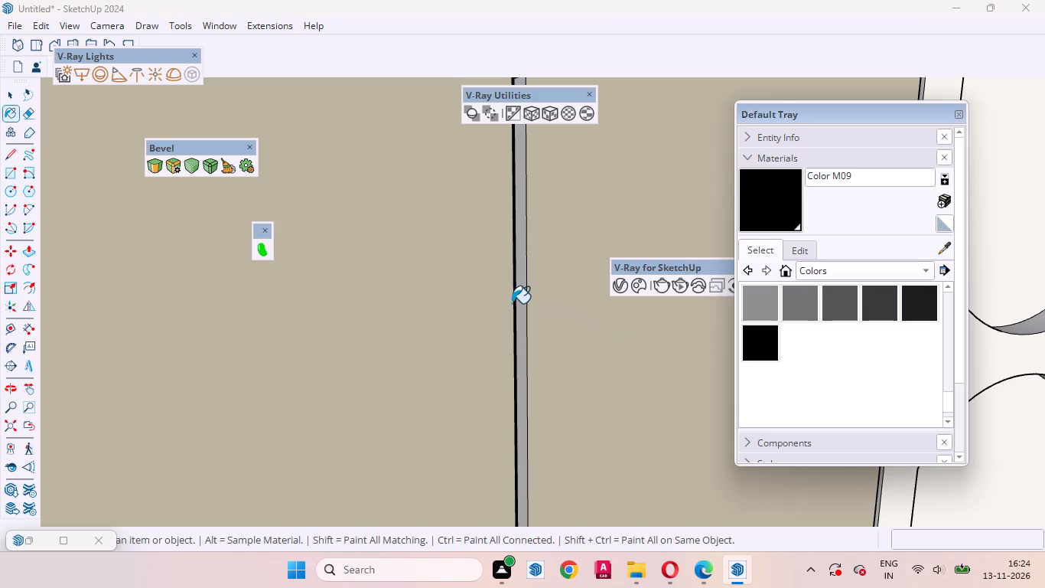
pyautogui.click(525, 289)
pyautogui.moveTo(402, 333); pyautogui.dragTo(369, 331, button='middle')
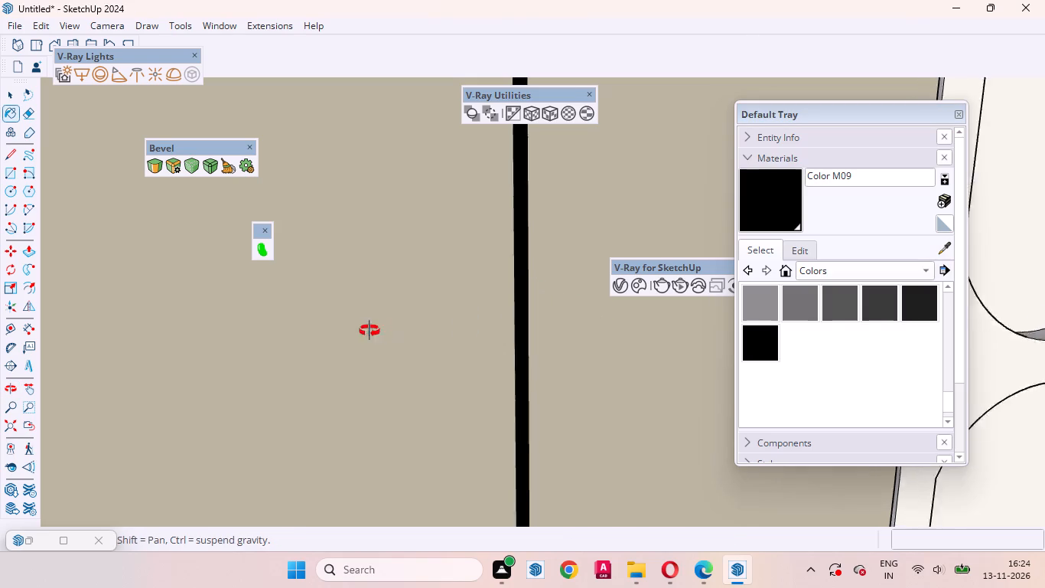
pyautogui.moveTo(369, 331); pyautogui.dragTo(160, 319, button='middle')
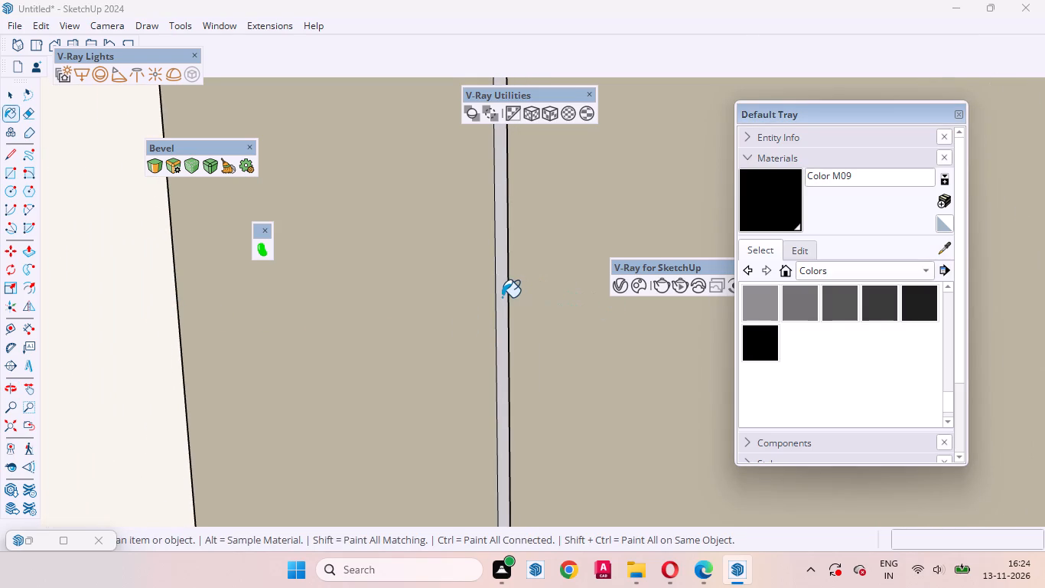
pyautogui.click(502, 297)
# Paint the floor and both curved side walls of the lower groove in the outer putty-coloured panel with Color M09.
pyautogui.scroll(-20, 597, 361)
pyautogui.scroll(-3, 597, 361)
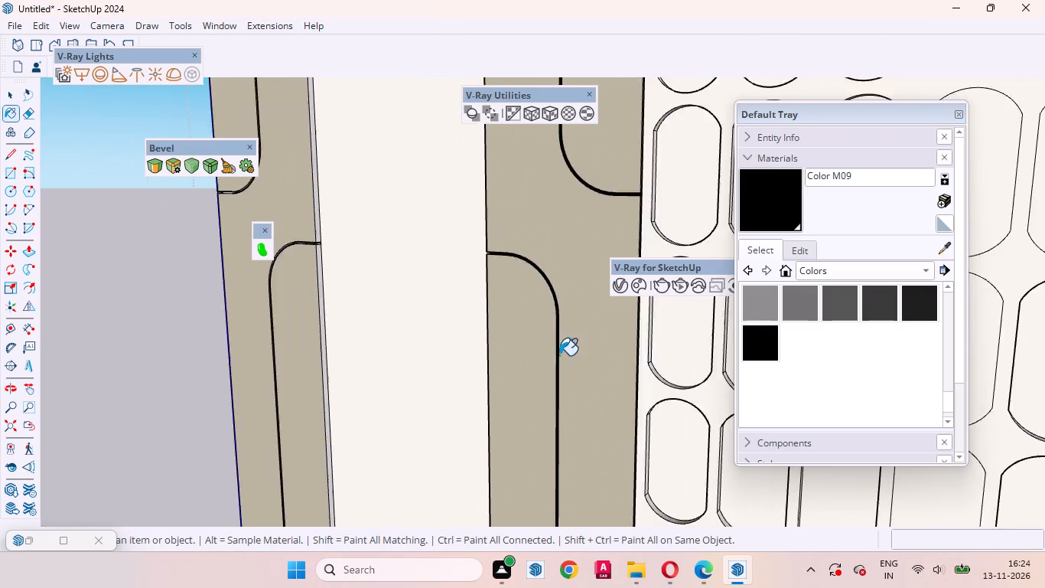
pyautogui.scroll(-3, 559, 355)
pyautogui.scroll(6, 529, 324)
pyautogui.moveTo(521, 338); pyautogui.dragTo(623, 348, button='middle')
pyautogui.scroll(-2, 624, 357)
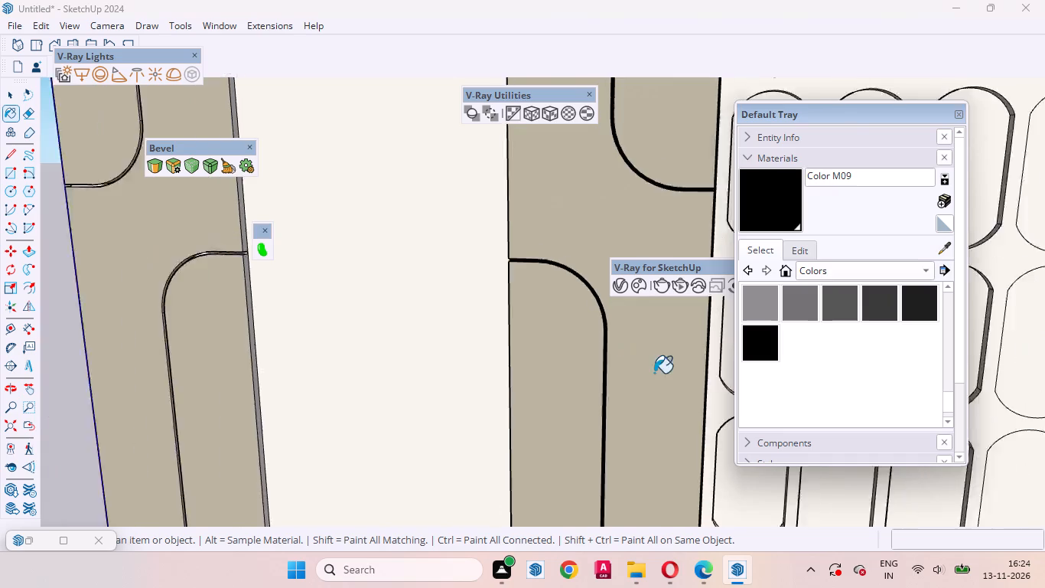
pyautogui.scroll(-6, 654, 373)
pyautogui.scroll(19, 380, 321)
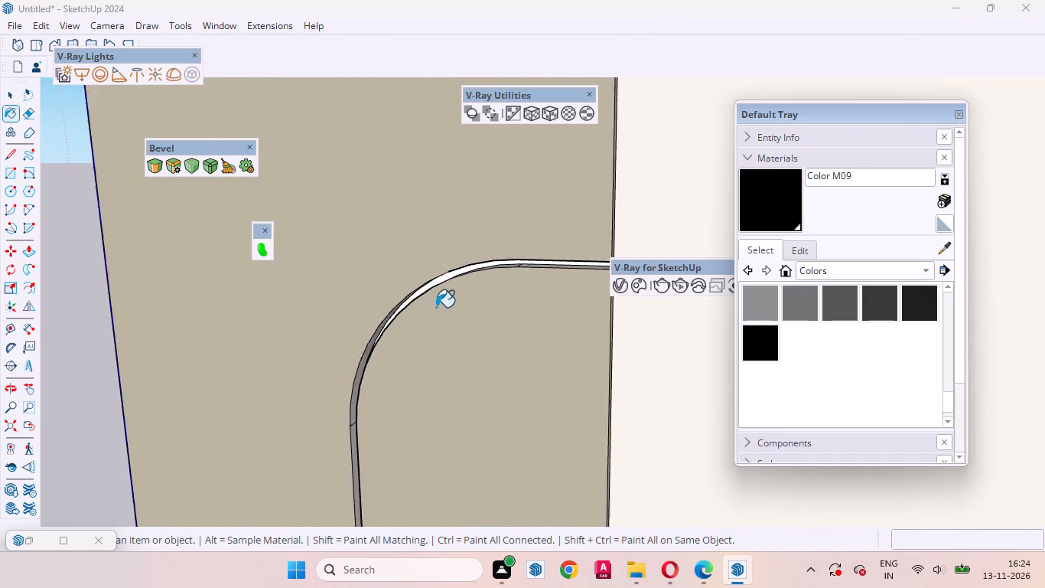
pyautogui.scroll(13, 436, 307)
pyautogui.click(410, 270)
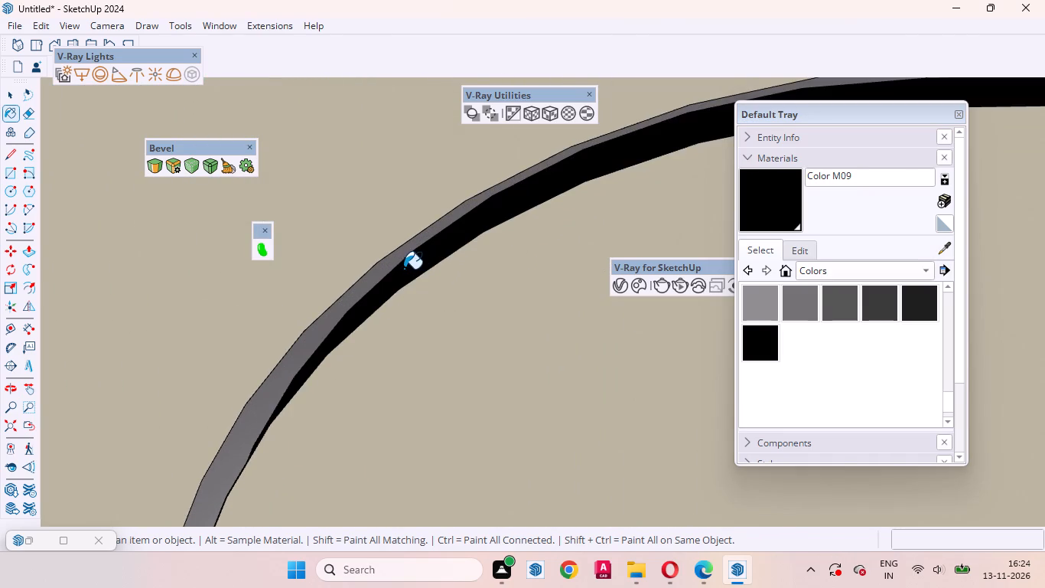
pyautogui.scroll(4, 399, 269)
pyautogui.click(378, 268)
pyautogui.moveTo(380, 299); pyautogui.dragTo(473, 337, button='middle')
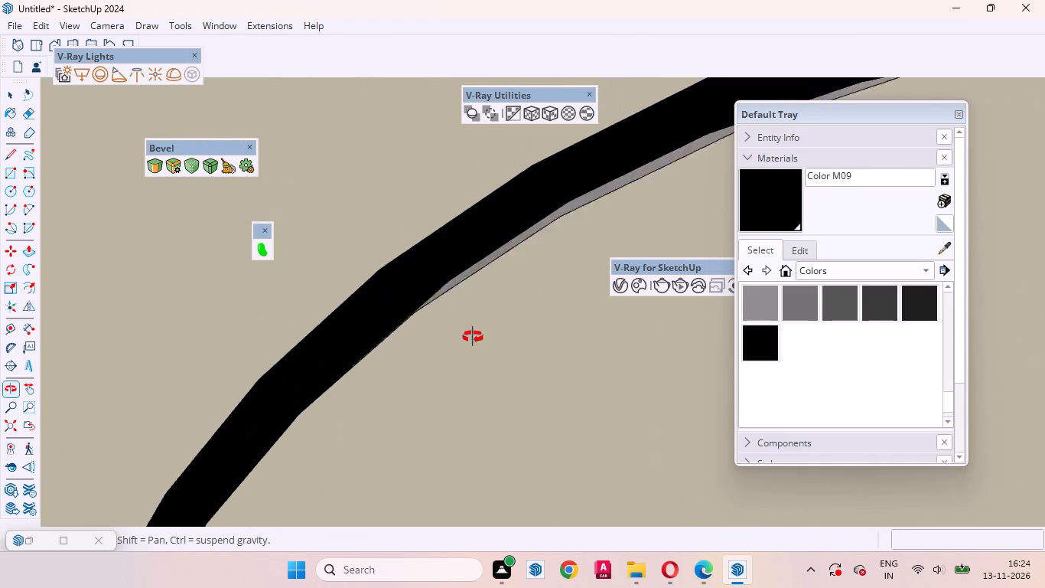
pyautogui.moveTo(473, 337); pyautogui.dragTo(586, 387, button='middle')
pyautogui.click(526, 322)
# Paint both side walls of the short horizontal end of the outer panel's lower groove with Color M09.
pyautogui.scroll(-7, 474, 331)
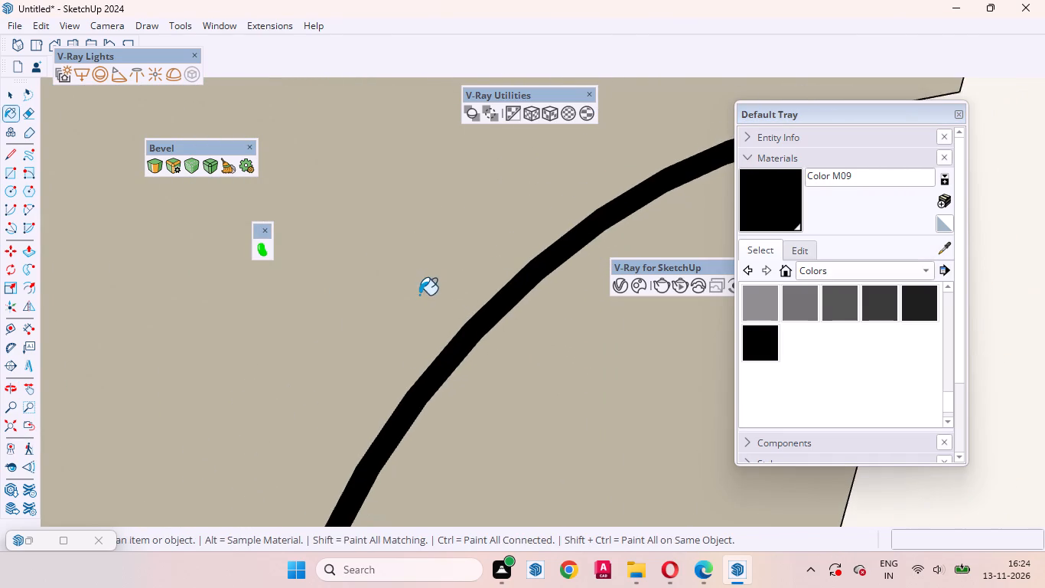
pyautogui.scroll(-13, 419, 295)
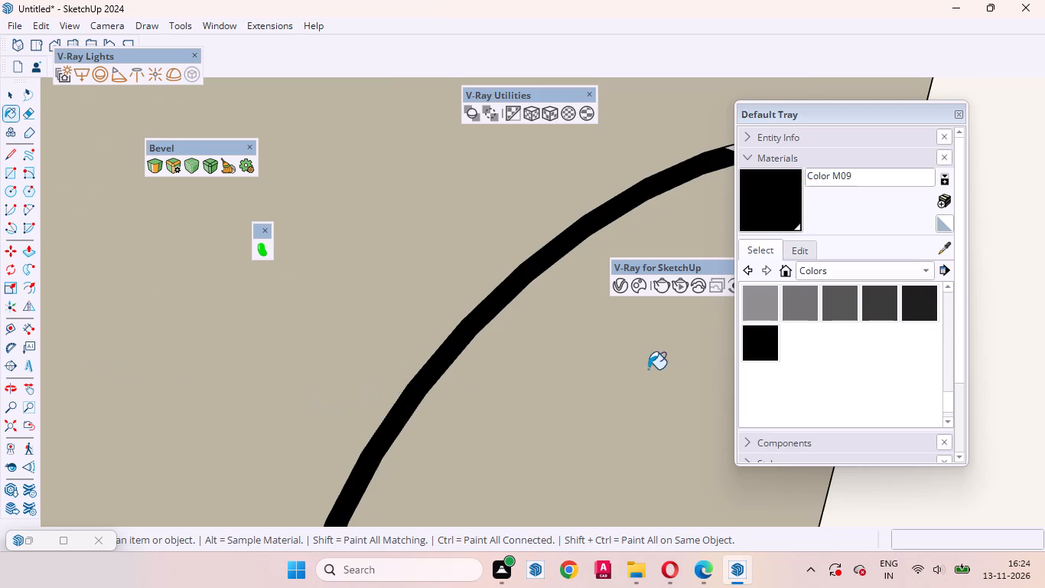
pyautogui.scroll(-10, 305, 390)
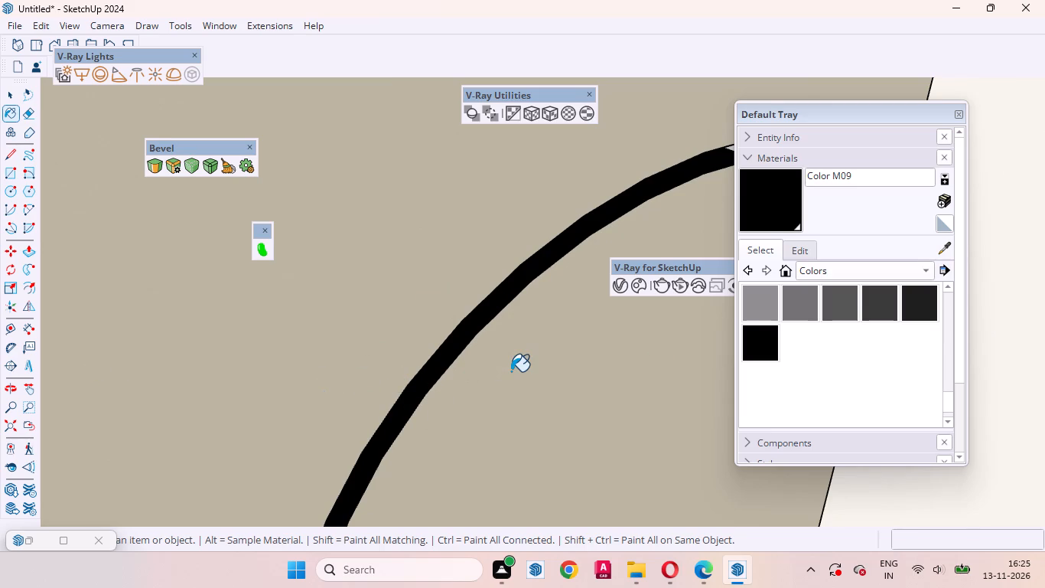
pyautogui.scroll(-8, 373, 415)
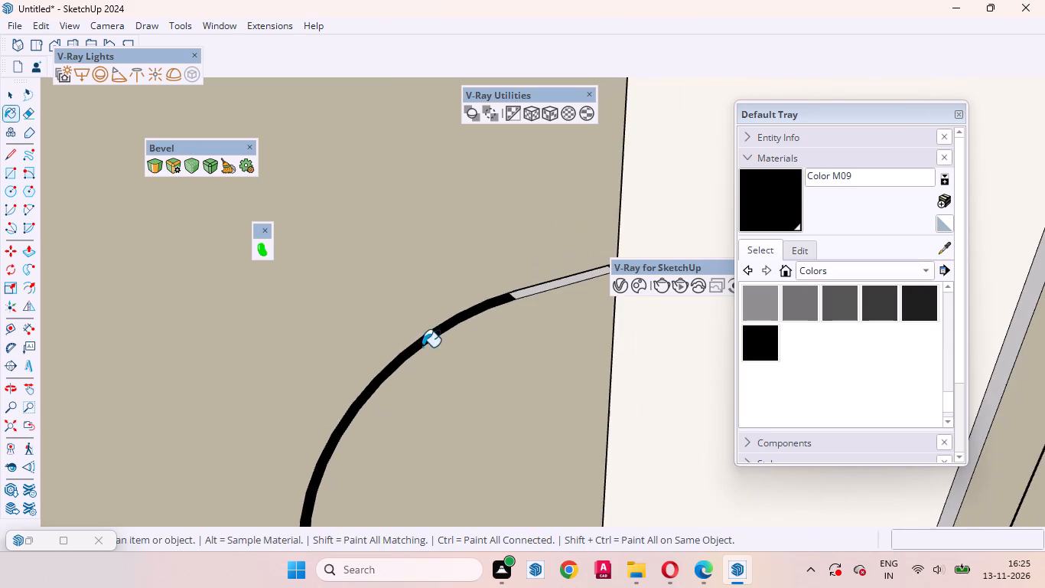
pyautogui.scroll(11, 531, 312)
pyautogui.click(519, 276)
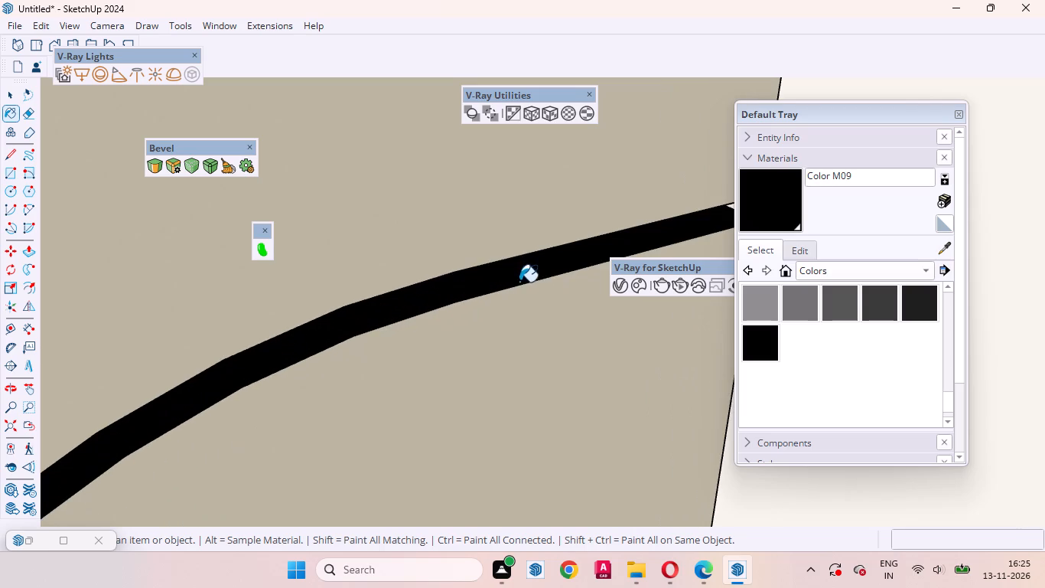
pyautogui.scroll(4, 494, 231)
pyautogui.moveTo(526, 251); pyautogui.dragTo(474, 71, button='middle')
pyautogui.scroll(3, 471, 296)
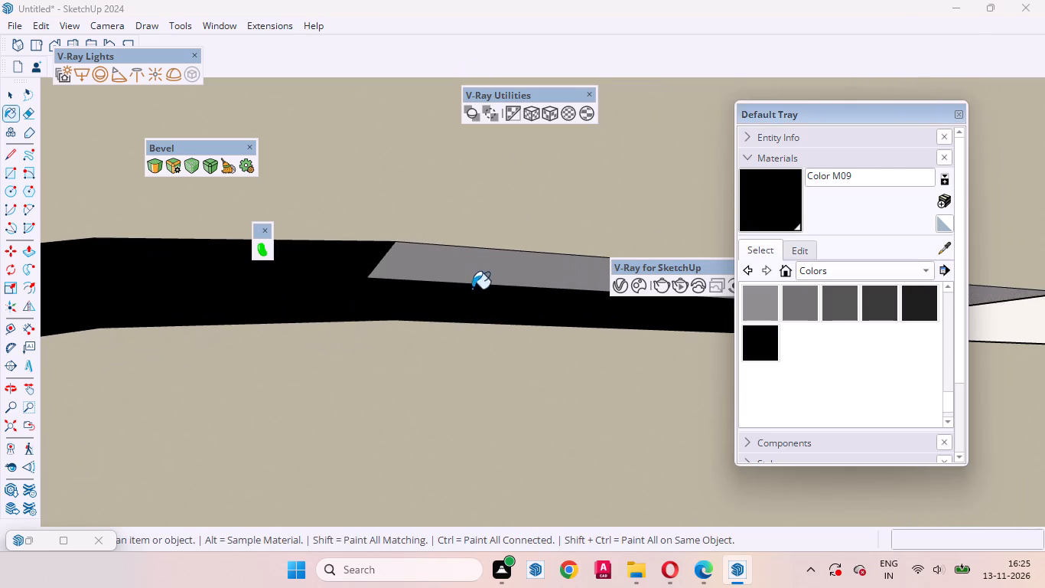
pyautogui.click(466, 265)
# Paint both long straight side walls of the outer panel's lower groove with Color M09.
pyautogui.scroll(-15, 439, 340)
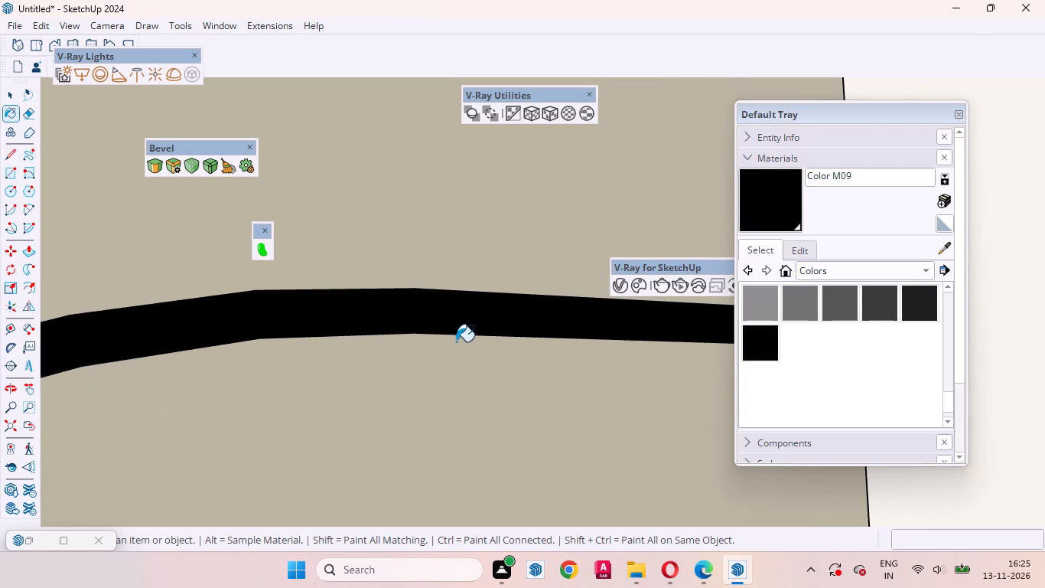
pyautogui.scroll(-20, 456, 341)
pyautogui.scroll(-11, 456, 341)
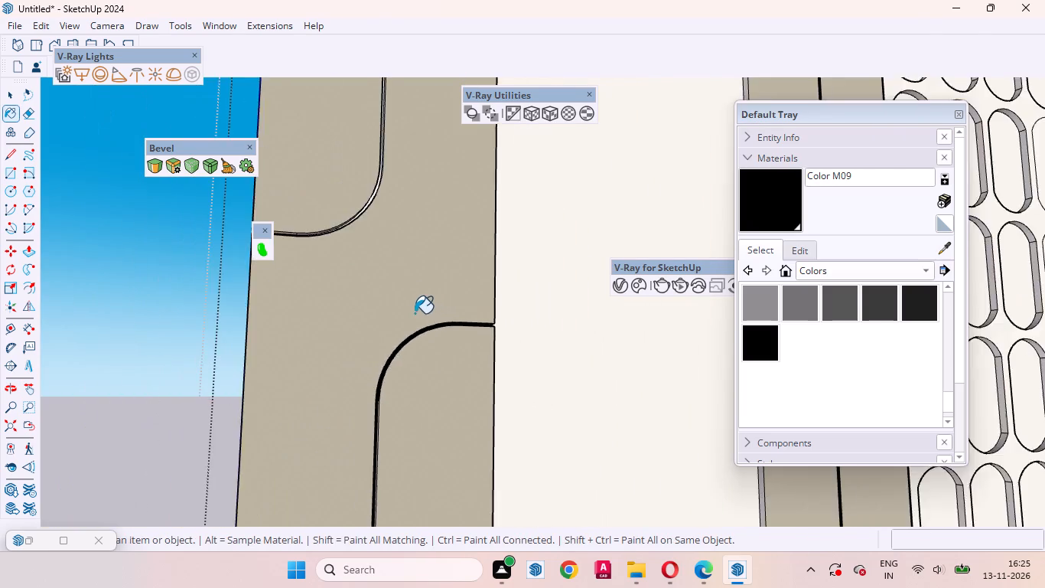
pyautogui.scroll(-3, 415, 313)
pyautogui.scroll(19, 399, 435)
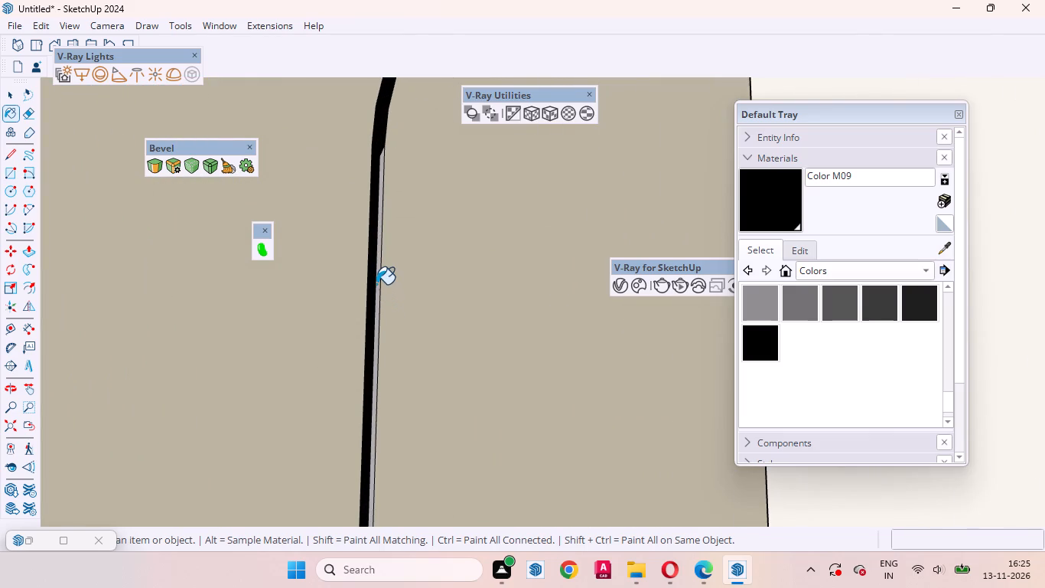
pyautogui.click(376, 283)
pyautogui.scroll(7, 377, 263)
pyautogui.click(379, 249)
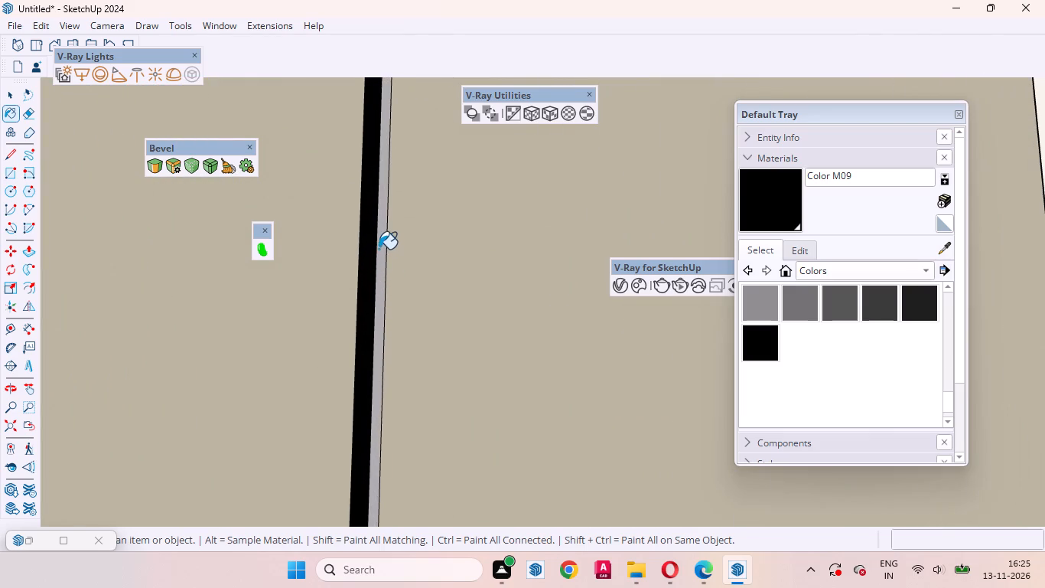
pyautogui.moveTo(383, 259); pyautogui.dragTo(223, 267, button='middle')
pyautogui.click(355, 245)
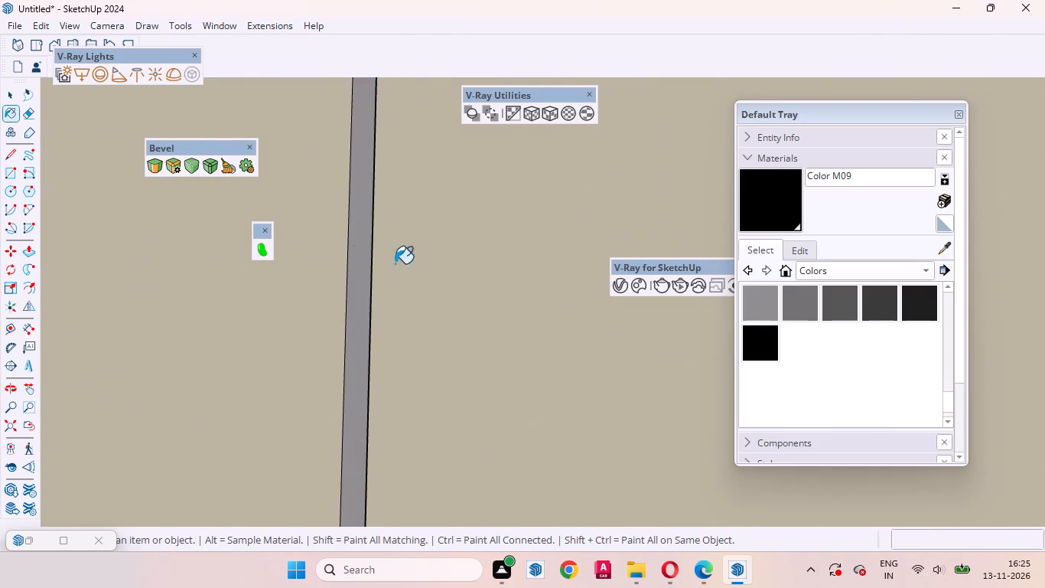
# Paint both curved side walls and the floor face of the outer panel's upper groove with Color M09.
pyautogui.scroll(-20, 427, 272)
pyautogui.scroll(-9, 427, 272)
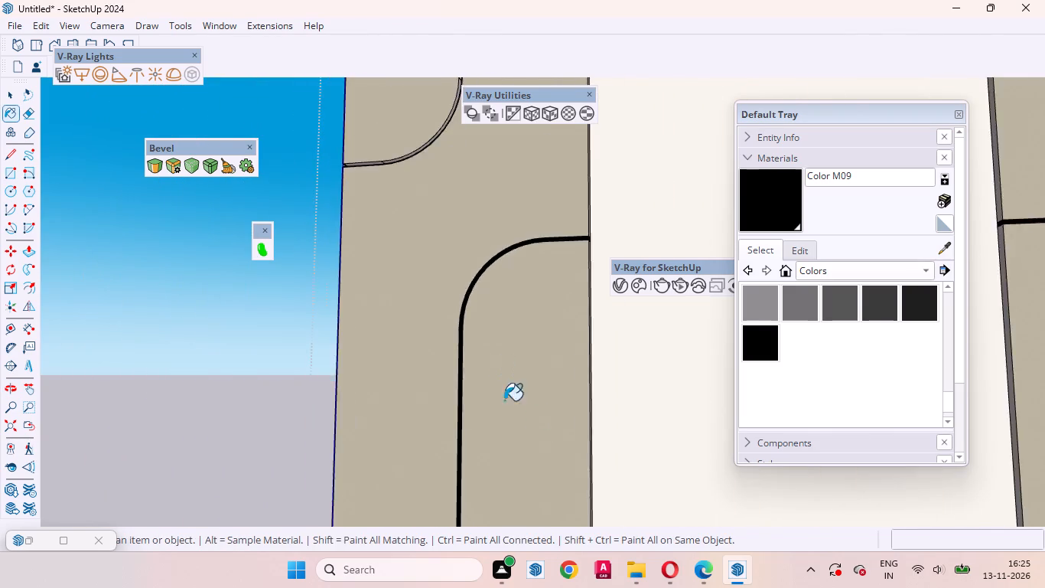
pyautogui.scroll(-6, 504, 400)
pyautogui.scroll(-4, 455, 336)
pyautogui.scroll(12, 460, 281)
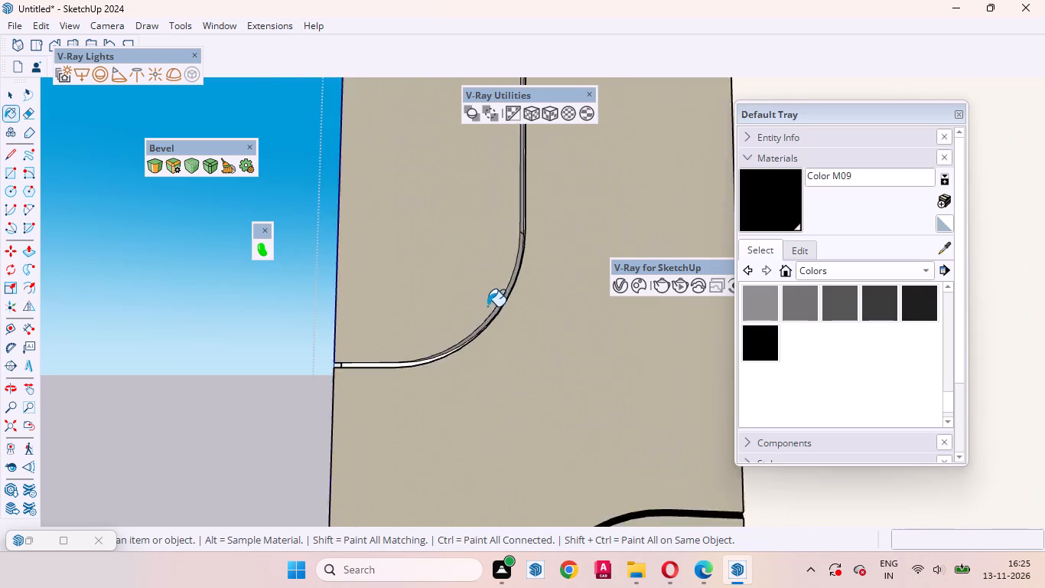
pyautogui.scroll(16, 487, 306)
pyautogui.click(512, 299)
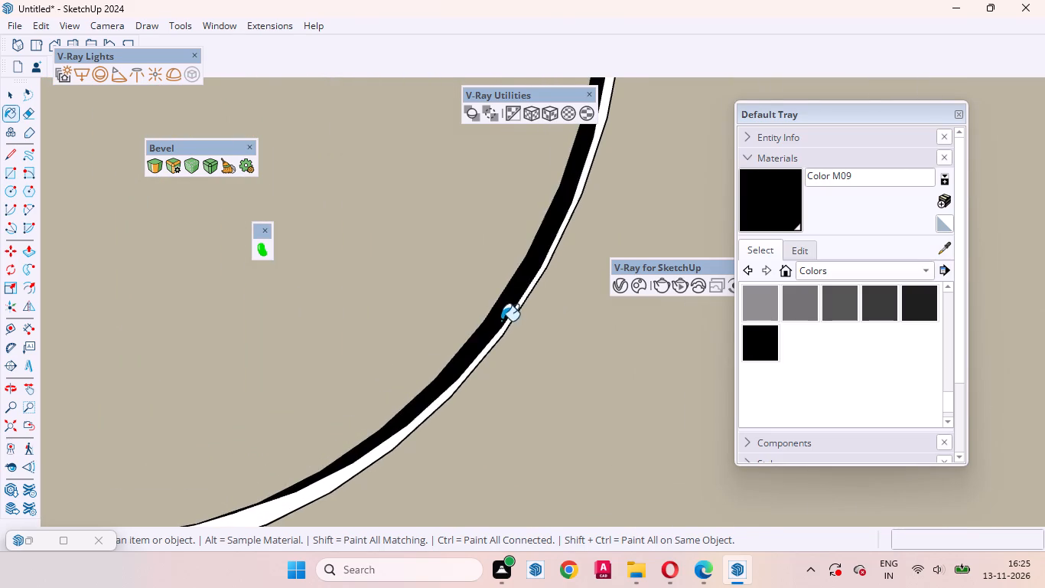
pyautogui.moveTo(501, 321); pyautogui.dragTo(617, 422, button='middle')
pyautogui.click(532, 324)
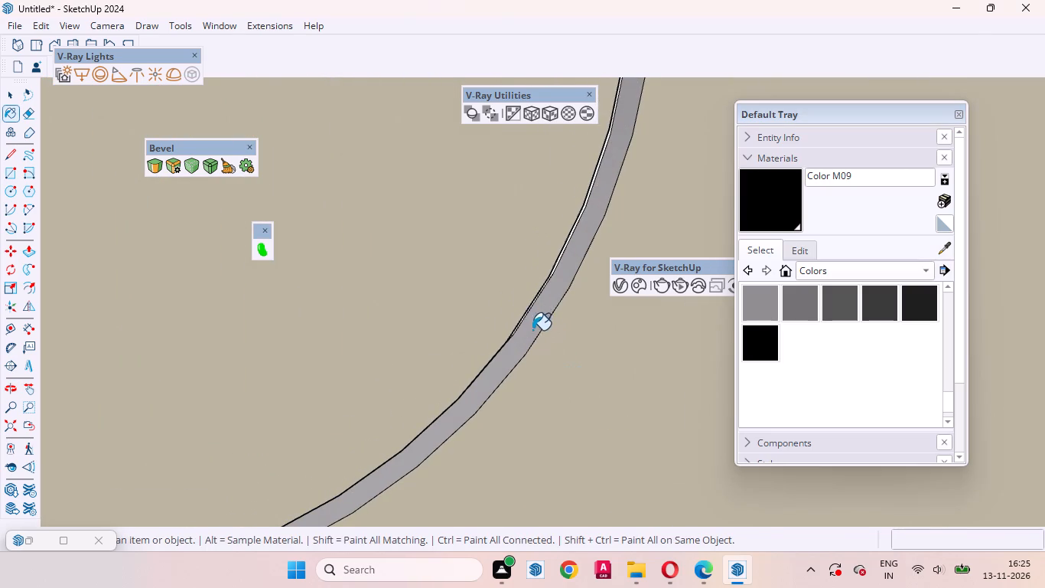
pyautogui.moveTo(533, 335); pyautogui.dragTo(490, 321, button='middle')
pyautogui.scroll(10, 510, 312)
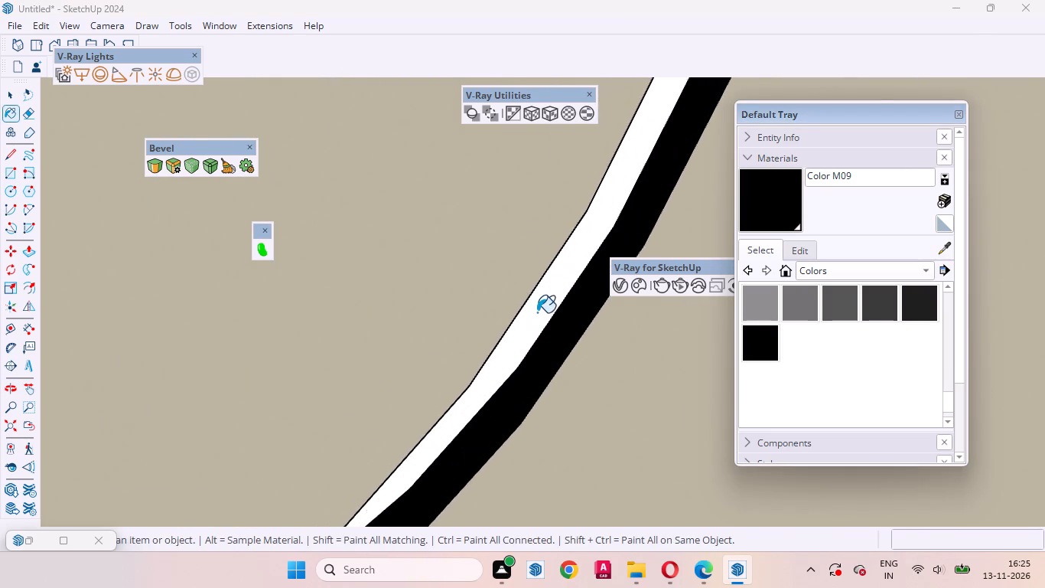
pyautogui.scroll(1, 537, 312)
pyautogui.click(543, 312)
# Paint both side walls of the short horizontal end of the outer panel's upper groove with Color M09.
pyautogui.scroll(-16, 538, 335)
pyautogui.scroll(1, 557, 315)
pyautogui.scroll(-2, 487, 310)
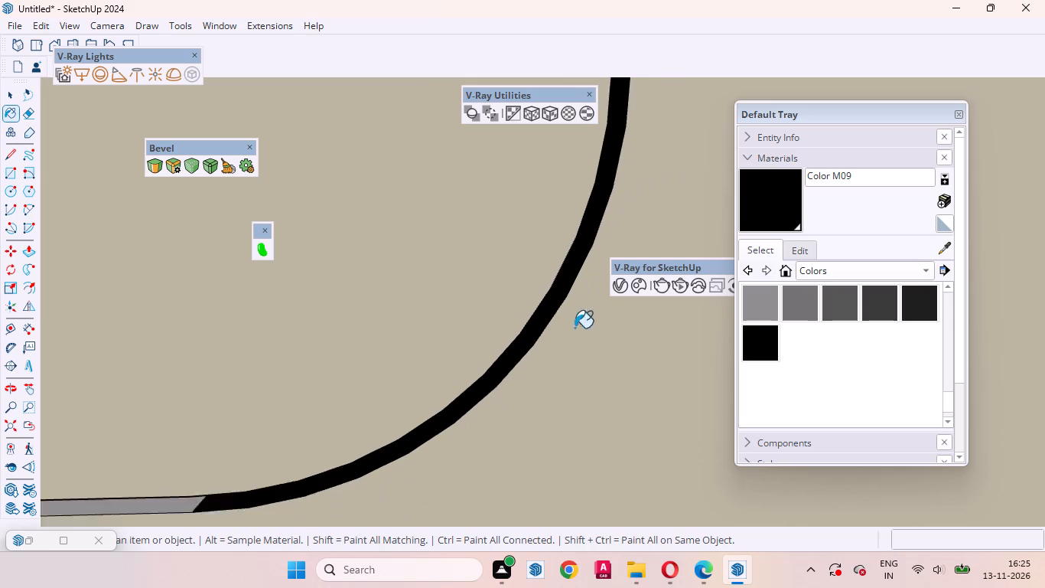
pyautogui.scroll(-5, 575, 328)
pyautogui.scroll(10, 217, 436)
pyautogui.click(270, 435)
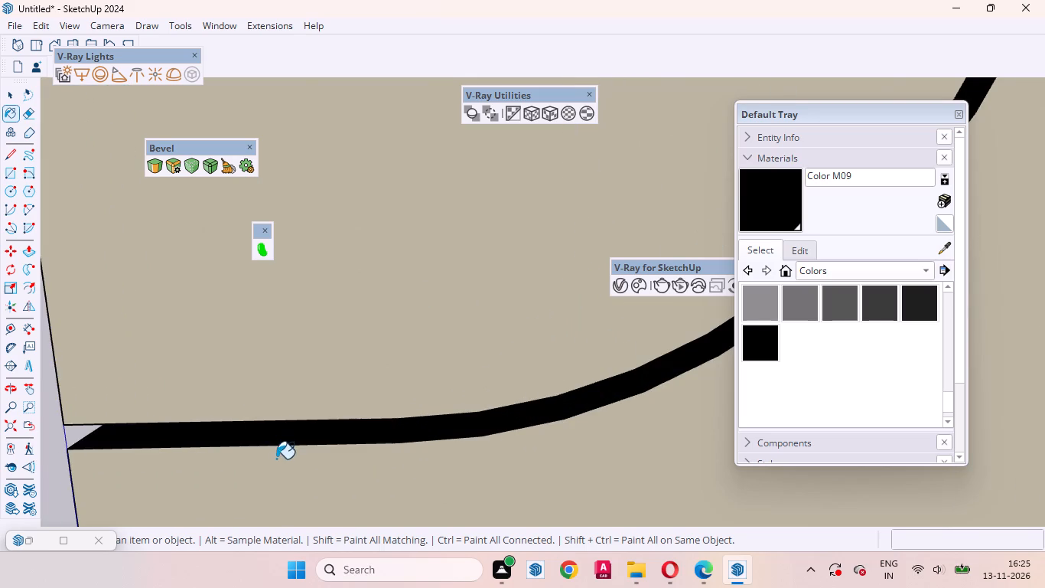
pyautogui.moveTo(278, 458); pyautogui.dragTo(299, 321, button='middle')
pyautogui.scroll(7, 333, 443)
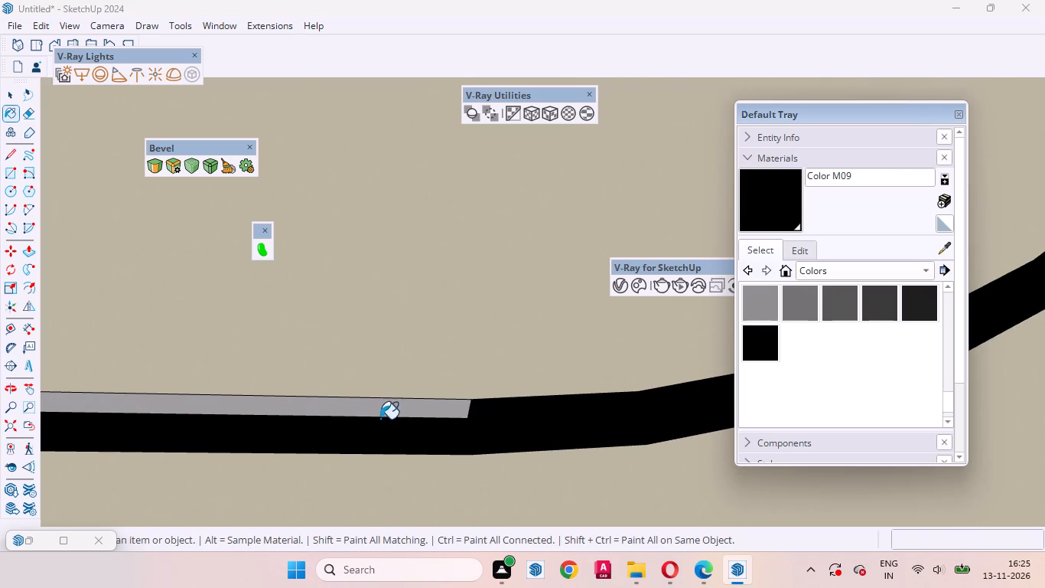
pyautogui.click(386, 413)
# Paint both long straight side walls of the outer panel's upper groove with Color M09.
pyautogui.scroll(-15, 319, 450)
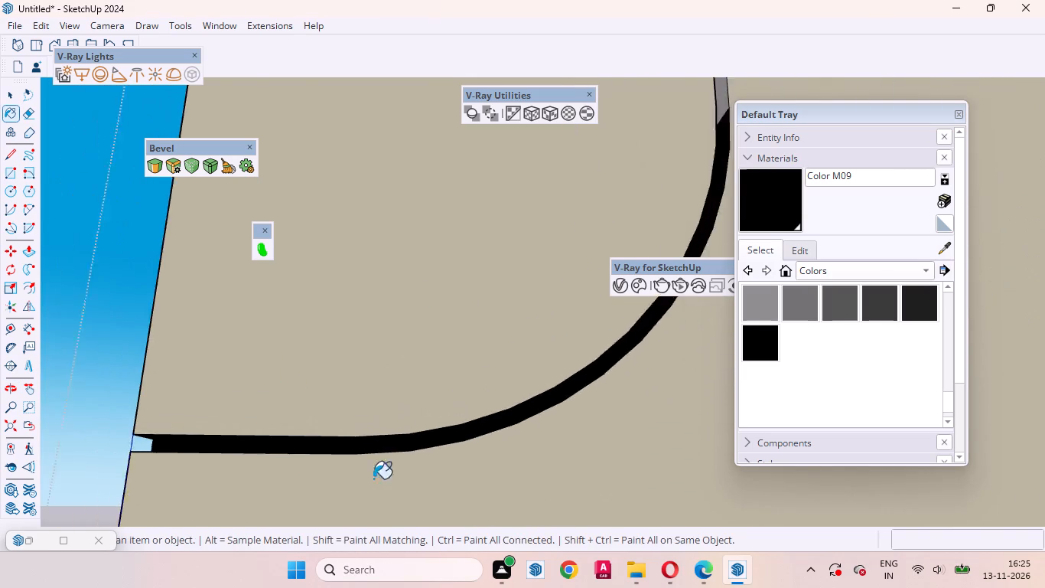
pyautogui.scroll(-10, 373, 479)
pyautogui.scroll(13, 562, 258)
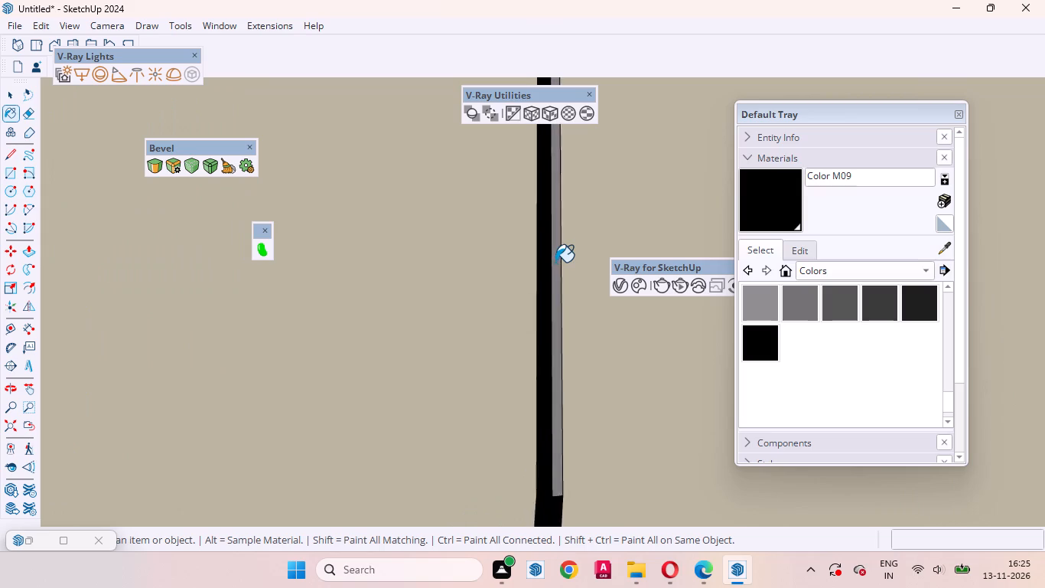
pyautogui.scroll(3, 555, 262)
pyautogui.click(558, 257)
pyautogui.moveTo(551, 270); pyautogui.dragTo(441, 287, button='middle')
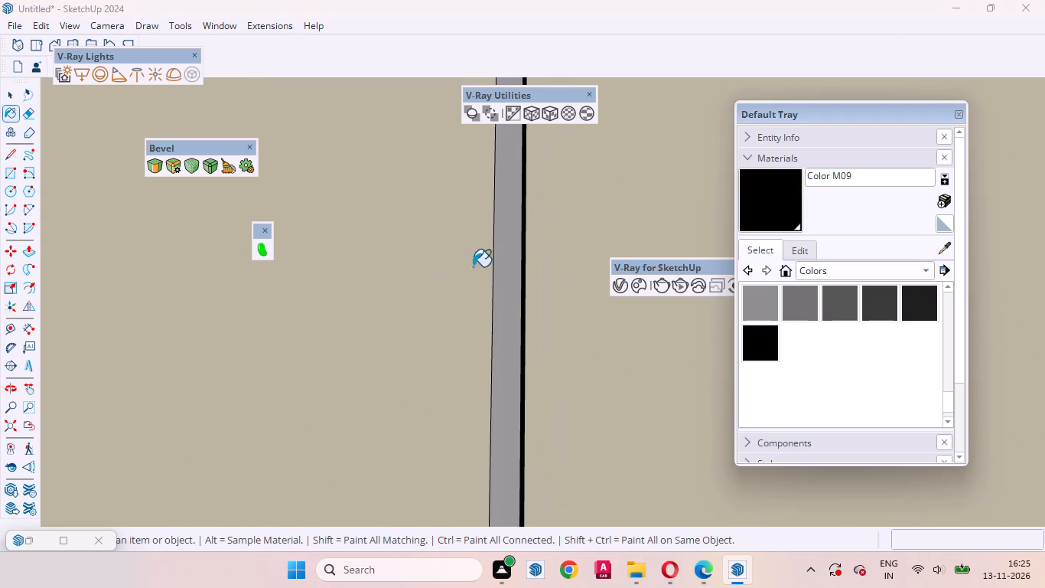
pyautogui.click(505, 249)
pyautogui.scroll(-8, 516, 328)
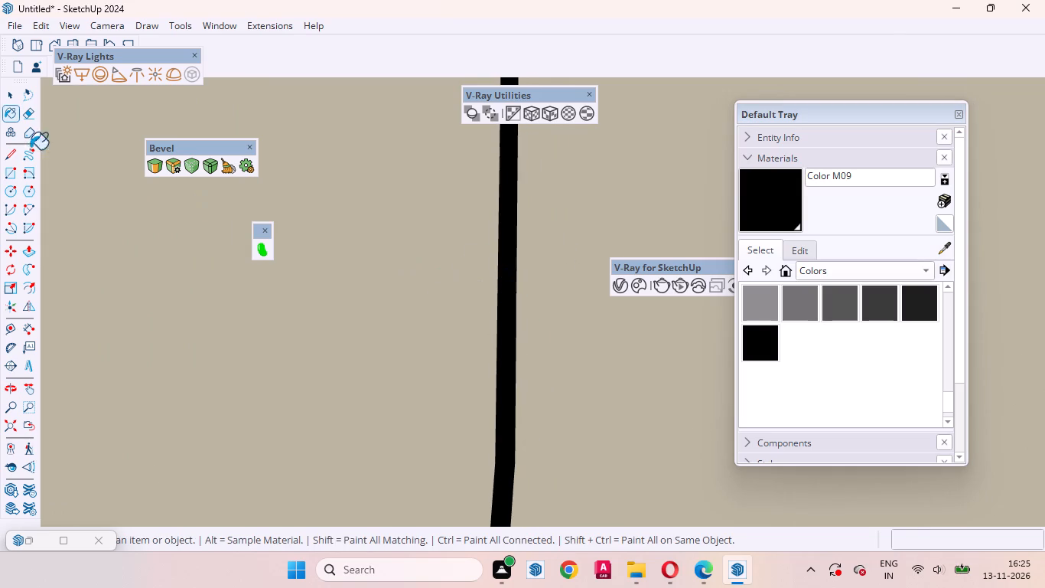
pyautogui.click(8, 91)
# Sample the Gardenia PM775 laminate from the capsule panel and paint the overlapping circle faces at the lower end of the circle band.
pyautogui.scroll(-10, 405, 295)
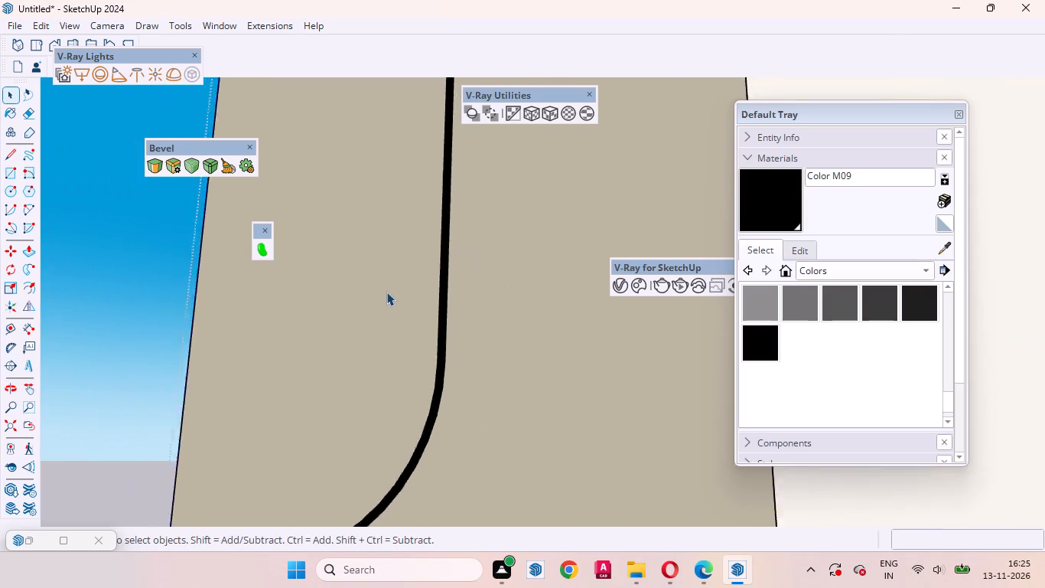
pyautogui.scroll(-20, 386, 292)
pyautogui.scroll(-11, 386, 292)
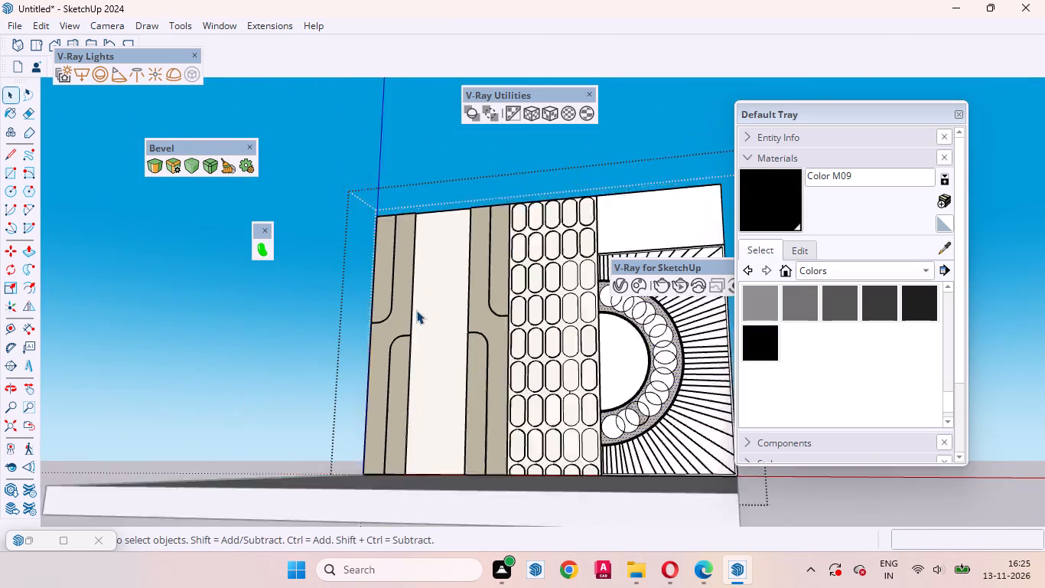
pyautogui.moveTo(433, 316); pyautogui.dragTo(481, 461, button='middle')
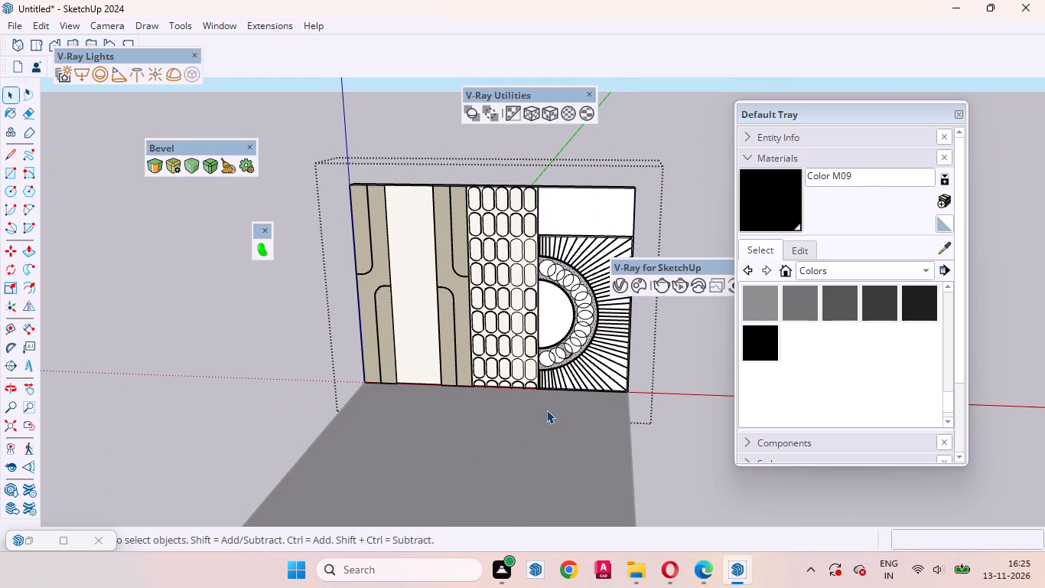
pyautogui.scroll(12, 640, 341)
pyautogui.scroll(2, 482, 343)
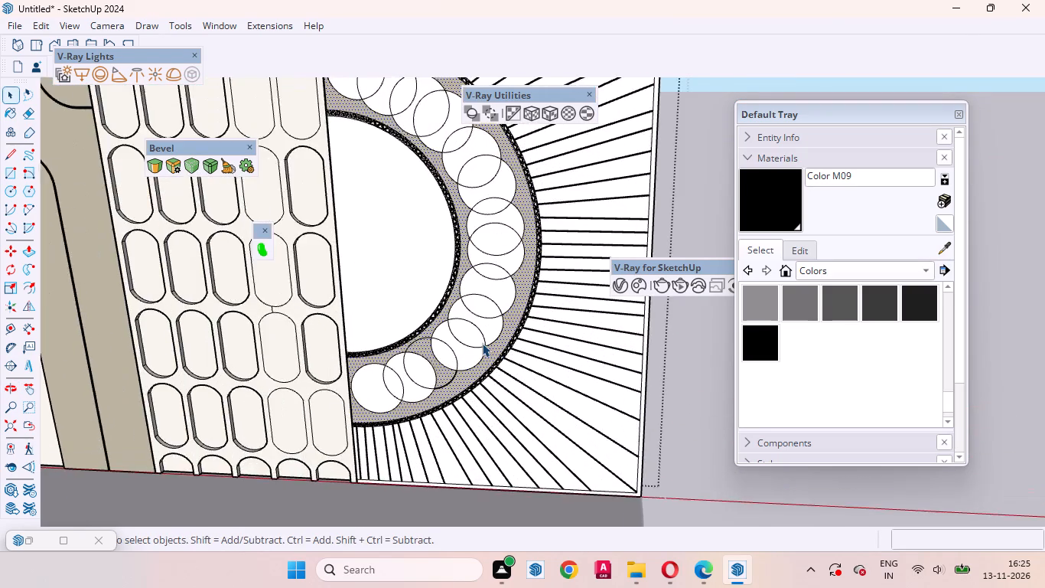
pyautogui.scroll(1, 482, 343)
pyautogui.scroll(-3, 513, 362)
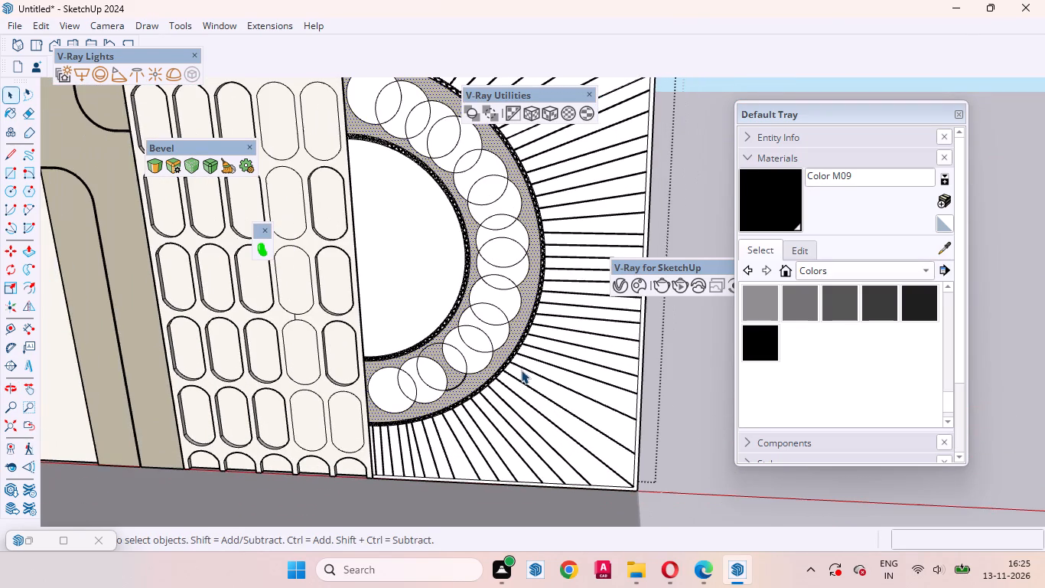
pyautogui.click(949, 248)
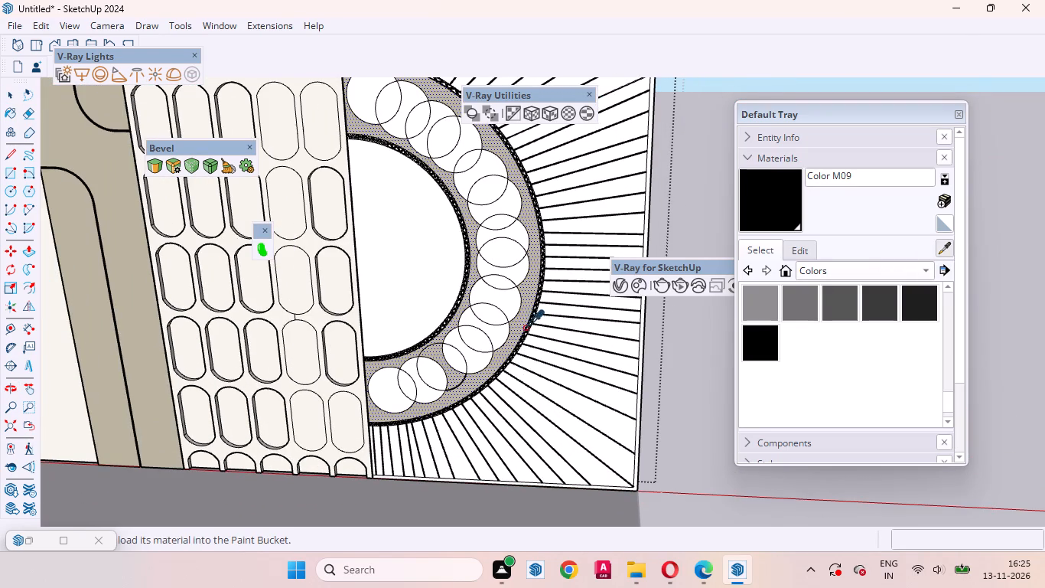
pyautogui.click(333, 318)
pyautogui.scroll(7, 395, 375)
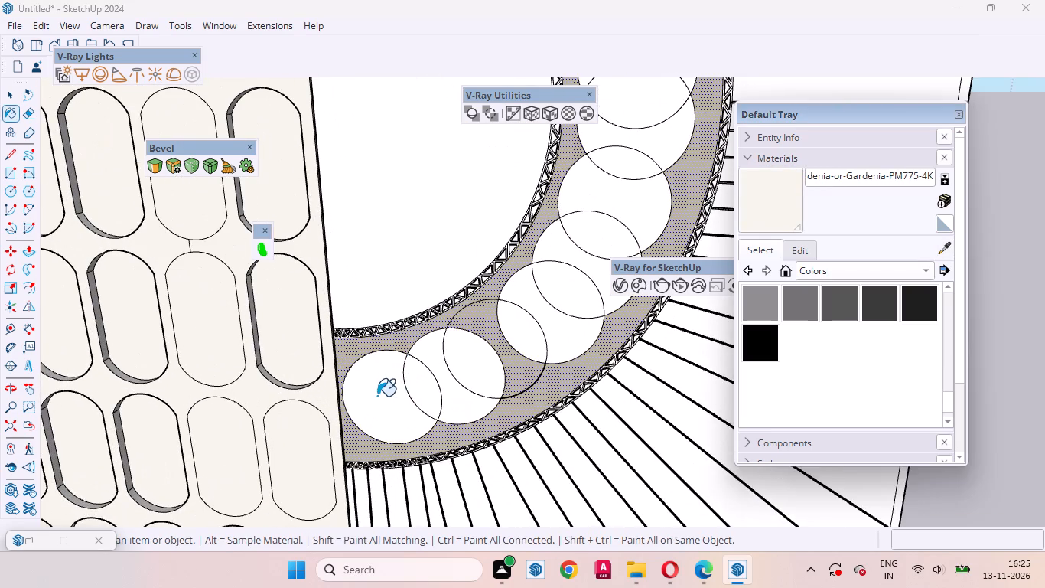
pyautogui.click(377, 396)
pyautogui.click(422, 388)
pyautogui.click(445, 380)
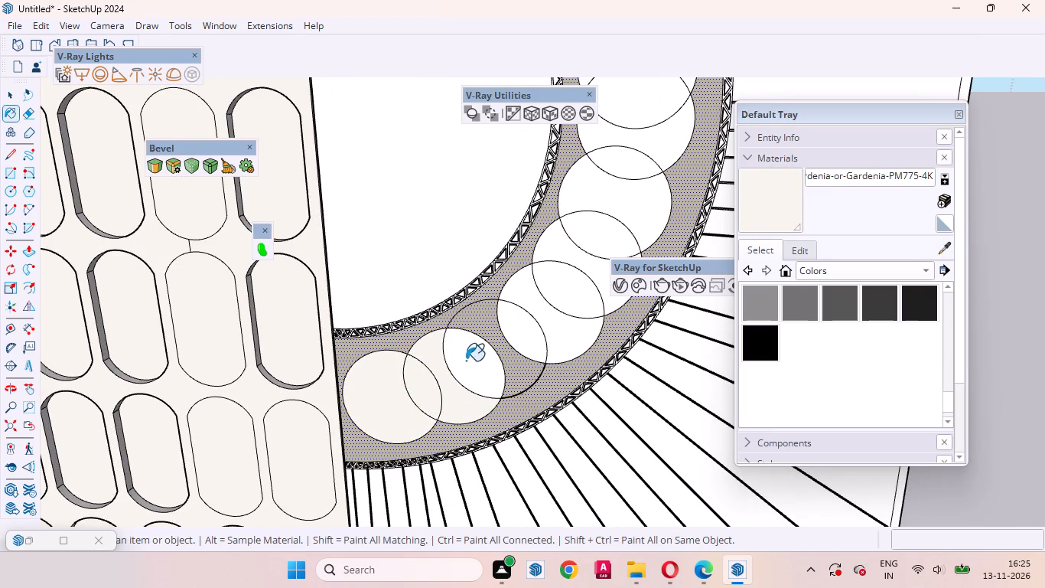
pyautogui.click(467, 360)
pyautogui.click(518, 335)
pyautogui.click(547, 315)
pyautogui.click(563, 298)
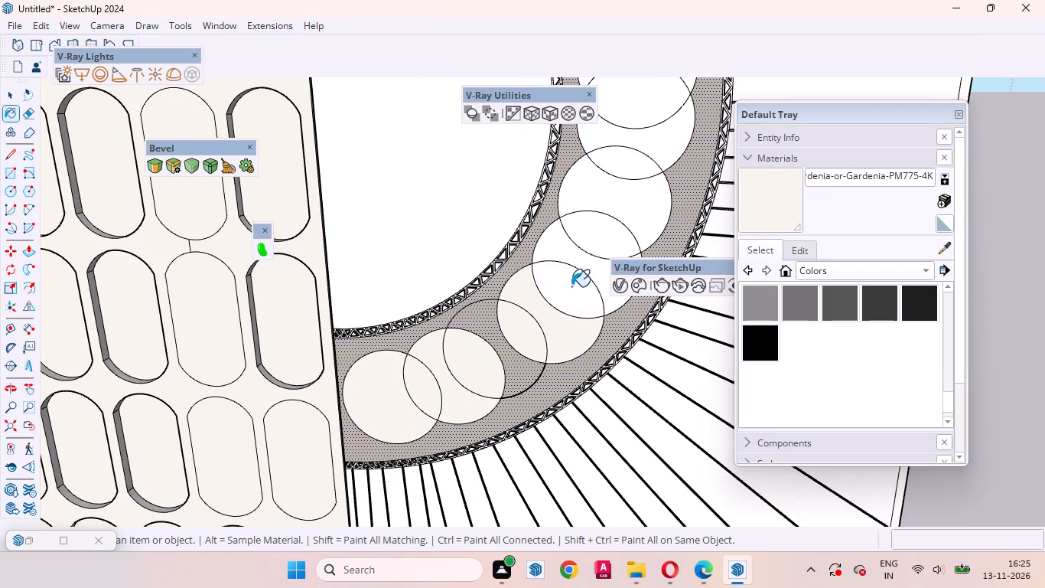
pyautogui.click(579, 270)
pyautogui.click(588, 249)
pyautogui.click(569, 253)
# Erase the exposed upper-left arc of the third circle from the lower end of the circle band.
pyautogui.scroll(-12, 428, 370)
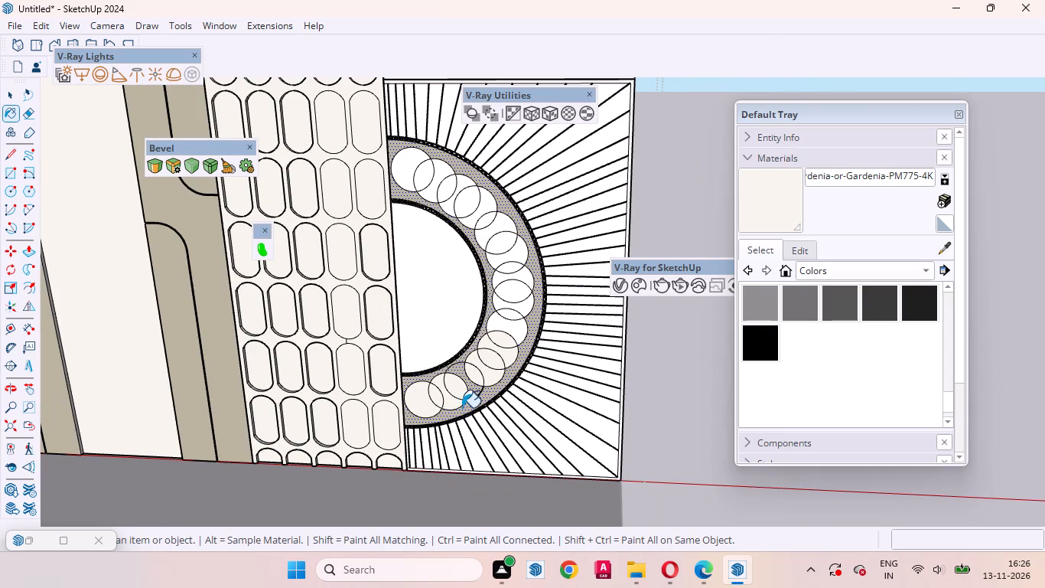
pyautogui.press('space')
pyautogui.scroll(7, 465, 381)
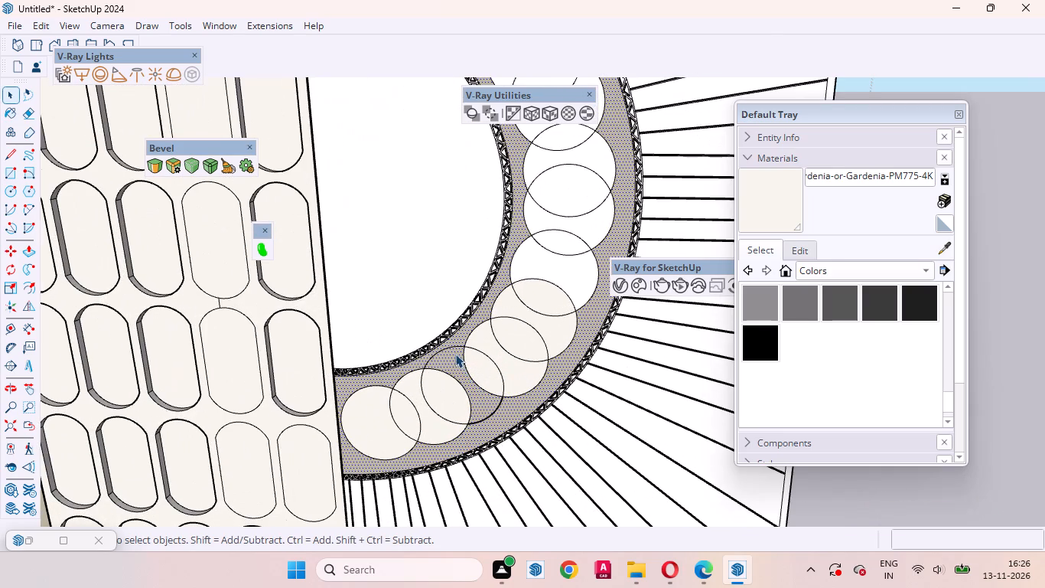
pyautogui.click(449, 351)
pyautogui.scroll(5, 425, 349)
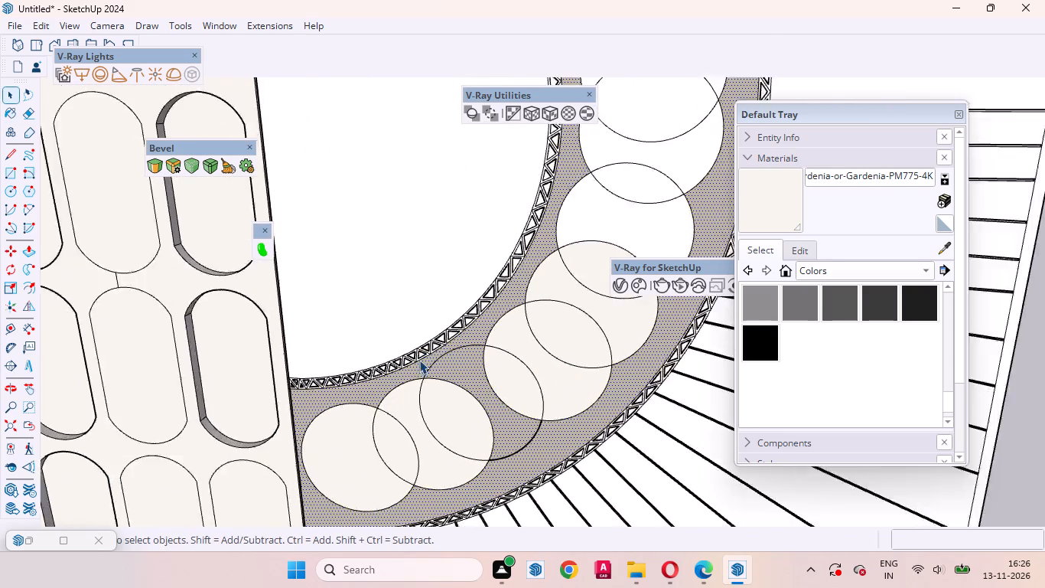
pyautogui.scroll(2, 419, 360)
pyautogui.click(444, 360)
pyautogui.rightClick(444, 360)
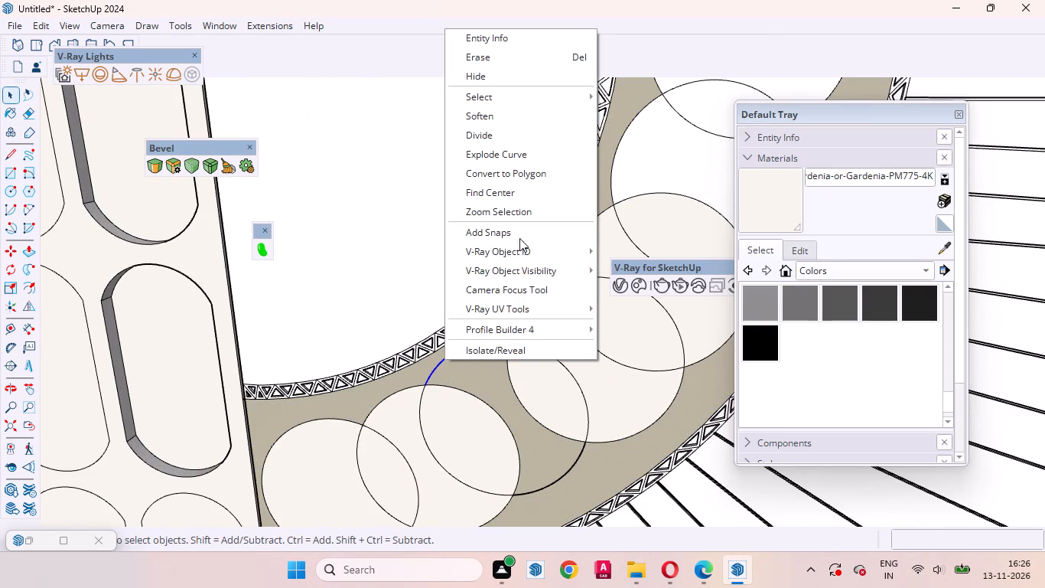
pyautogui.click(477, 61)
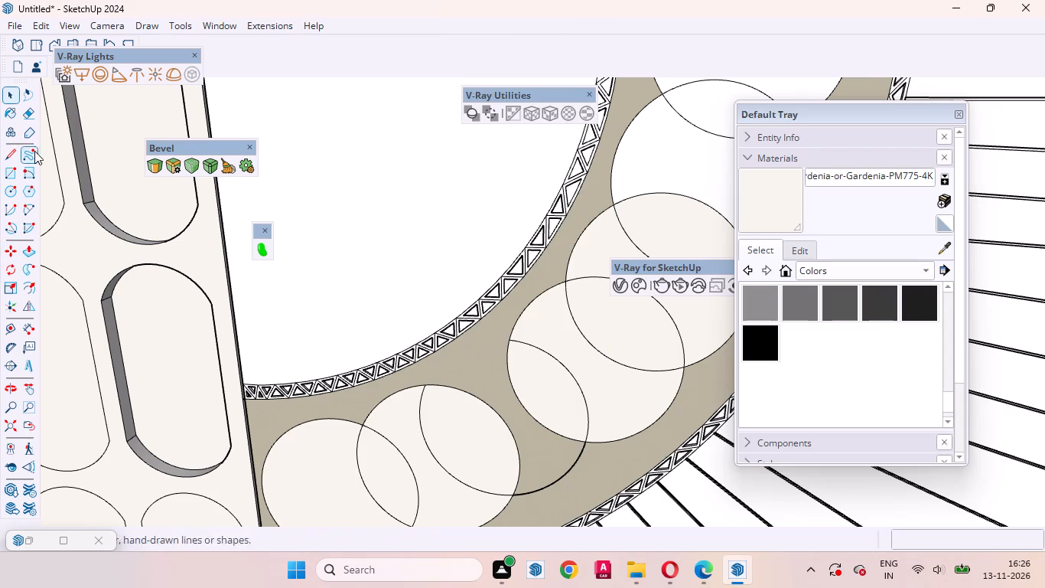
# Erase the edges of the lowest circles and their leftover fragments at the lower end of the circle band.
pyautogui.click(34, 115)
pyautogui.scroll(-6, 485, 485)
pyautogui.moveTo(492, 415); pyautogui.dragTo(473, 433)
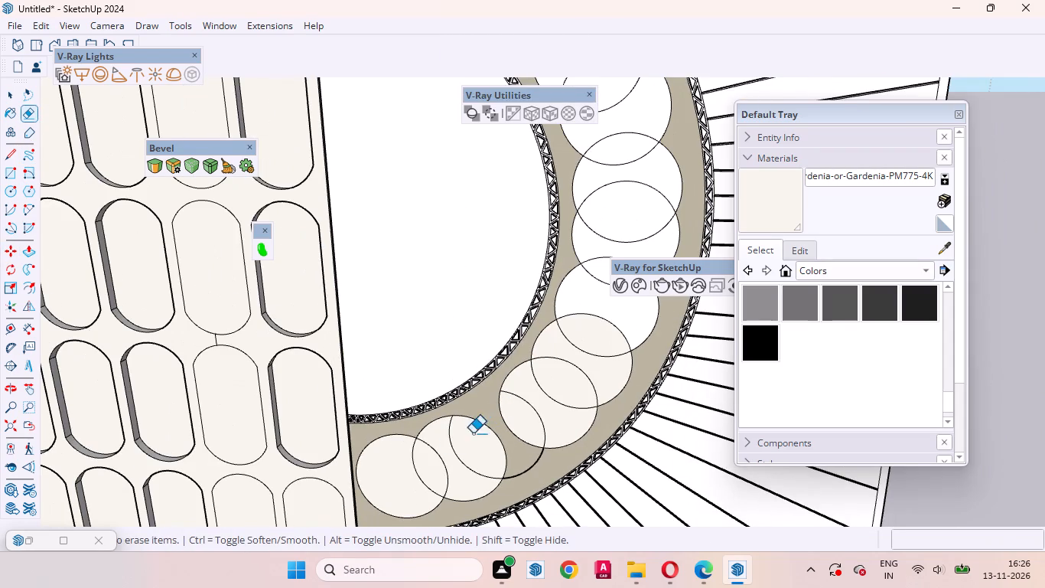
pyautogui.moveTo(473, 433); pyautogui.dragTo(398, 482)
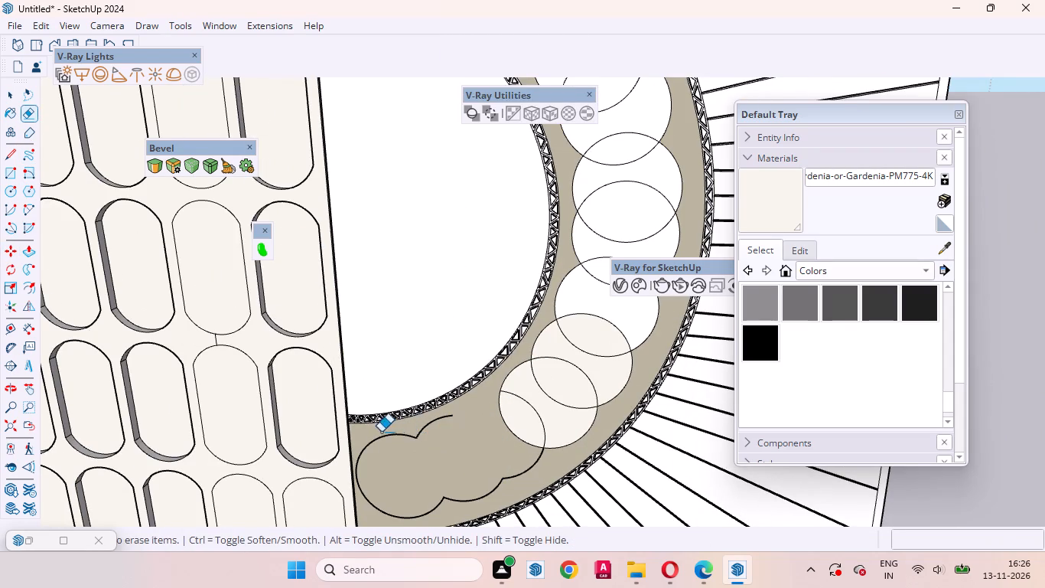
pyautogui.moveTo(376, 432); pyautogui.dragTo(431, 429)
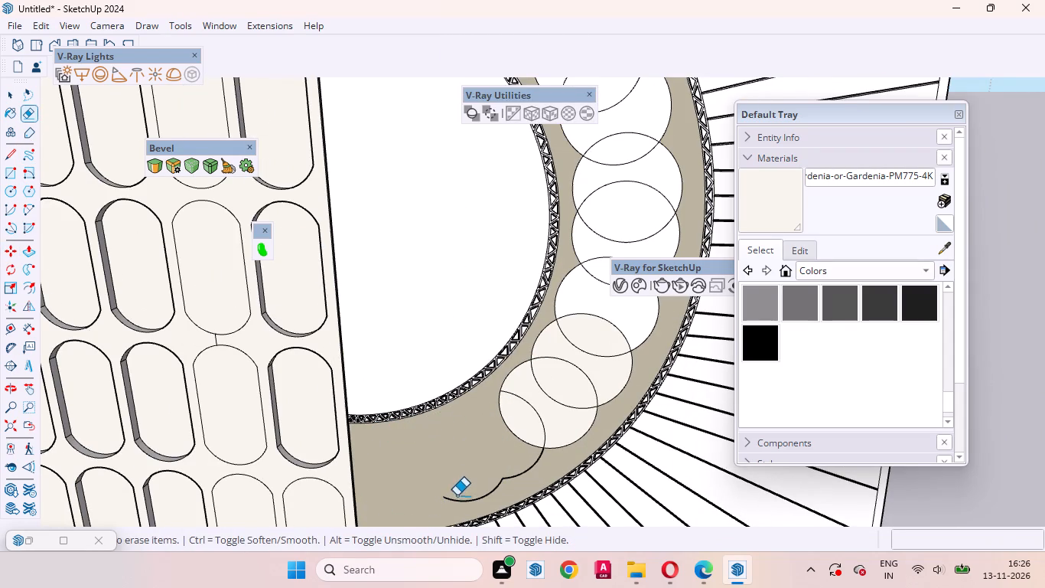
pyautogui.moveTo(457, 495); pyautogui.dragTo(534, 437)
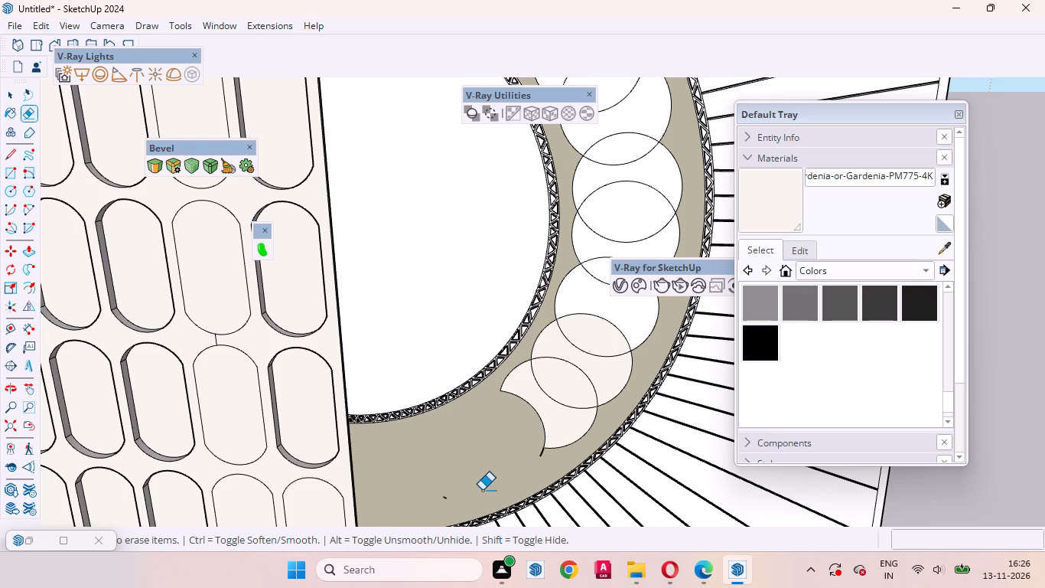
pyautogui.scroll(4, 472, 490)
pyautogui.moveTo(428, 504); pyautogui.dragTo(462, 494)
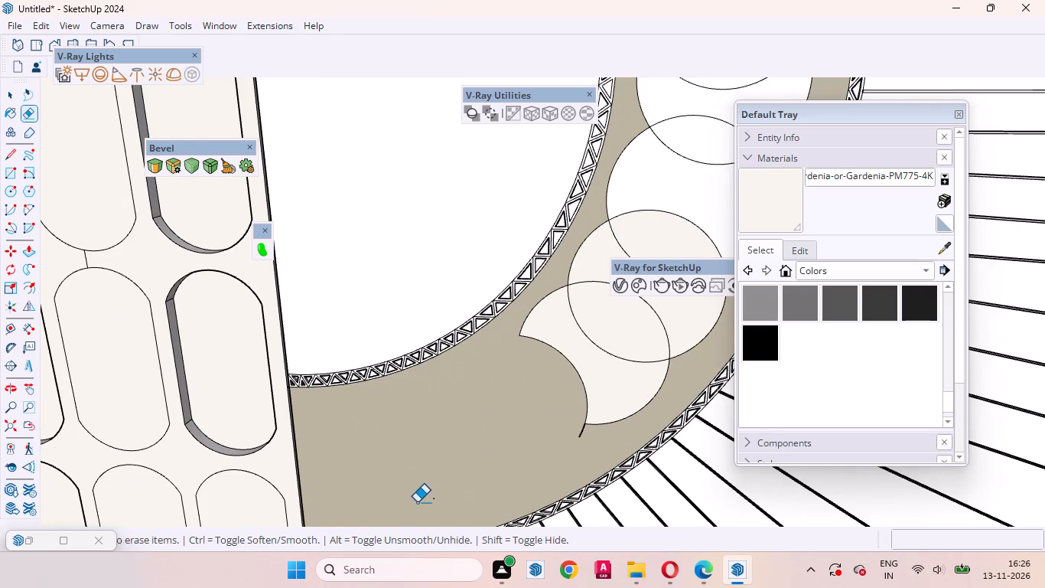
pyautogui.moveTo(417, 502); pyautogui.dragTo(470, 482)
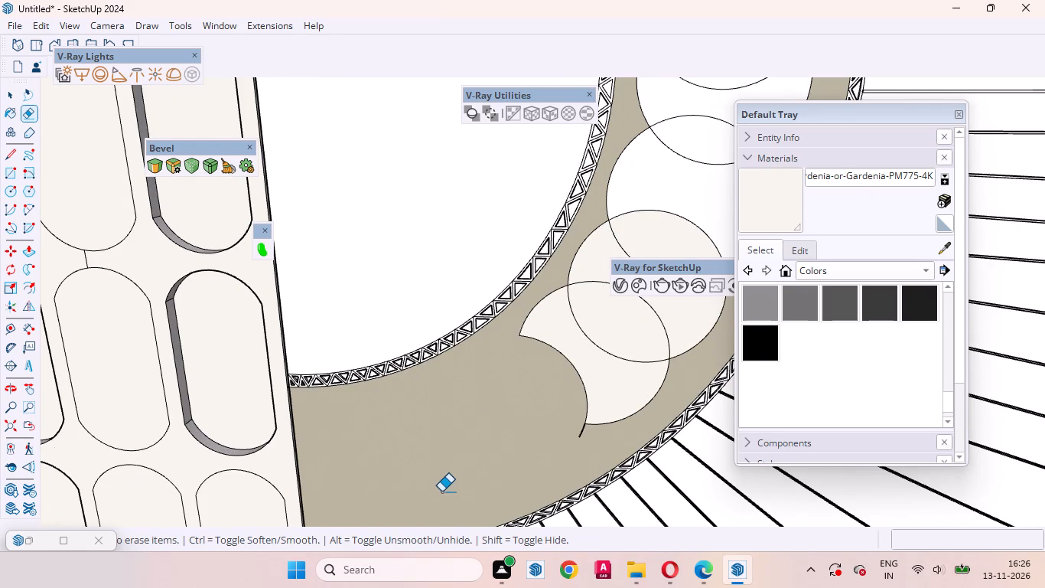
# Erase the overlapping circle edges along the rest of the semicircular band up to its upper end.
pyautogui.scroll(-13, 402, 477)
pyautogui.moveTo(423, 449); pyautogui.dragTo(439, 433)
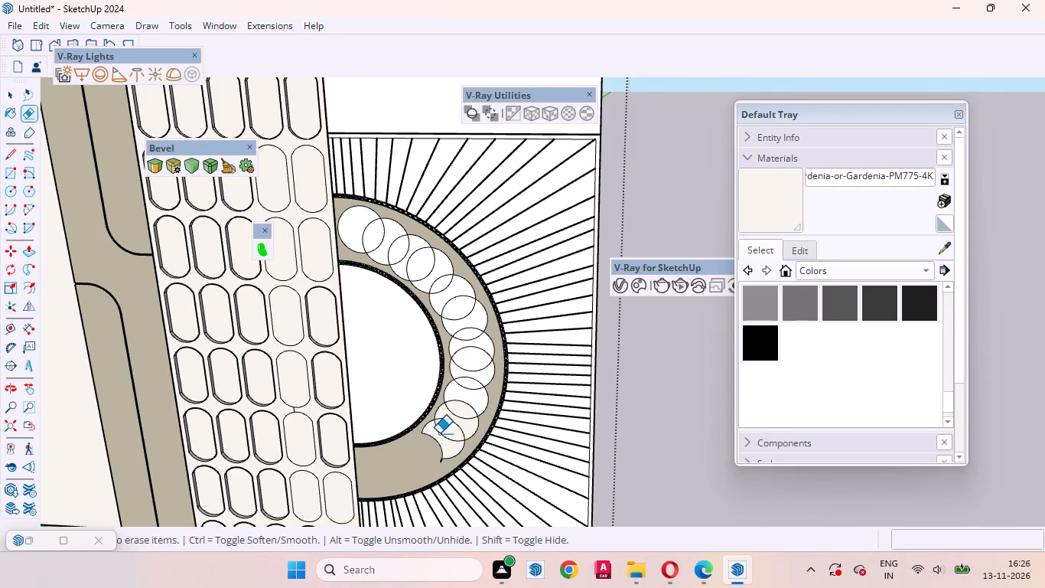
pyautogui.moveTo(439, 433); pyautogui.dragTo(425, 259)
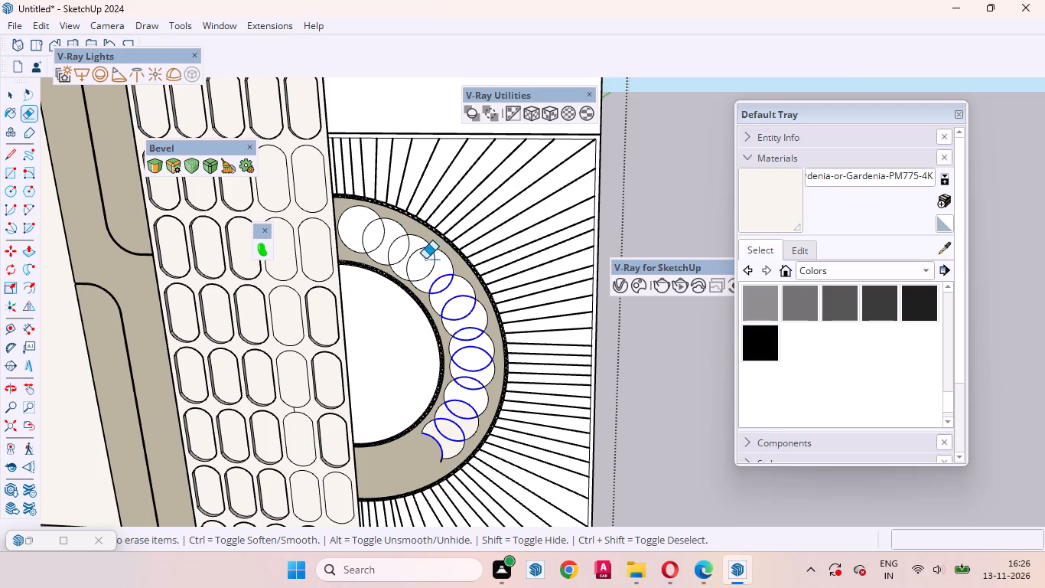
pyautogui.moveTo(425, 259); pyautogui.dragTo(345, 212)
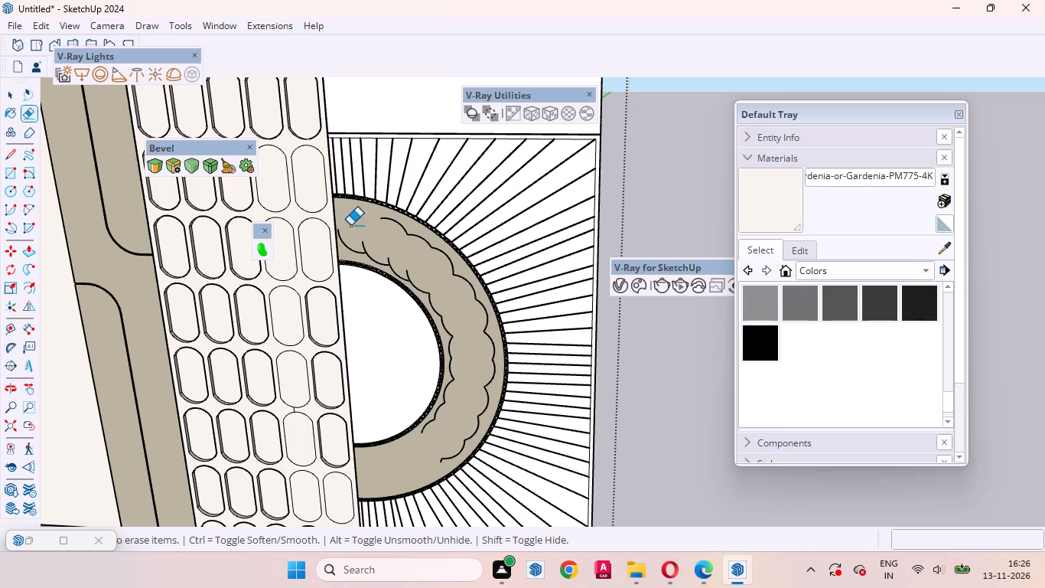
# Erase the outer scalloped circle arcs along the upper and middle part of the semicircular band.
pyautogui.scroll(-4, 515, 398)
pyautogui.scroll(10, 437, 312)
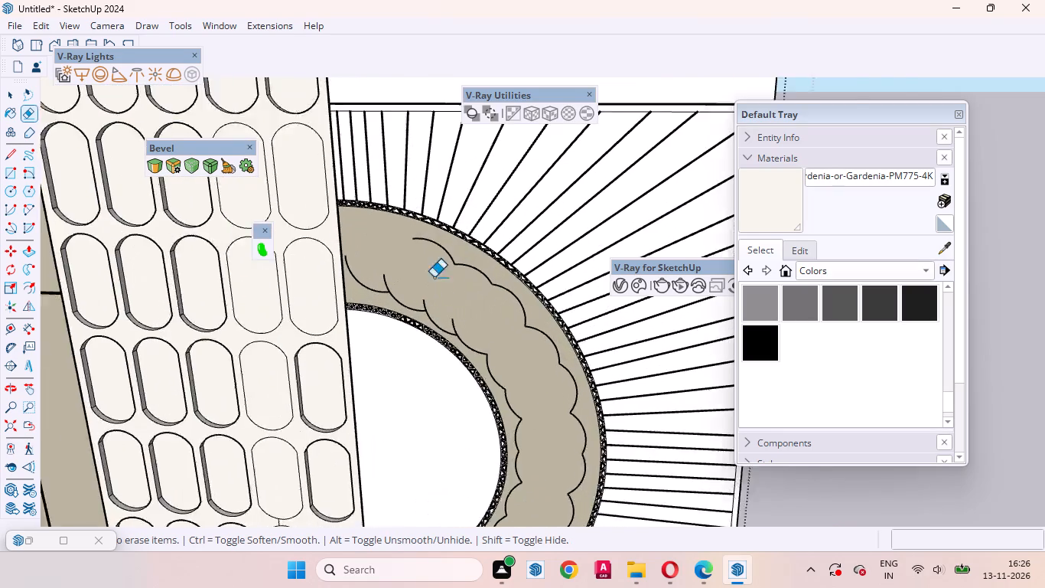
pyautogui.moveTo(402, 224); pyautogui.dragTo(450, 250)
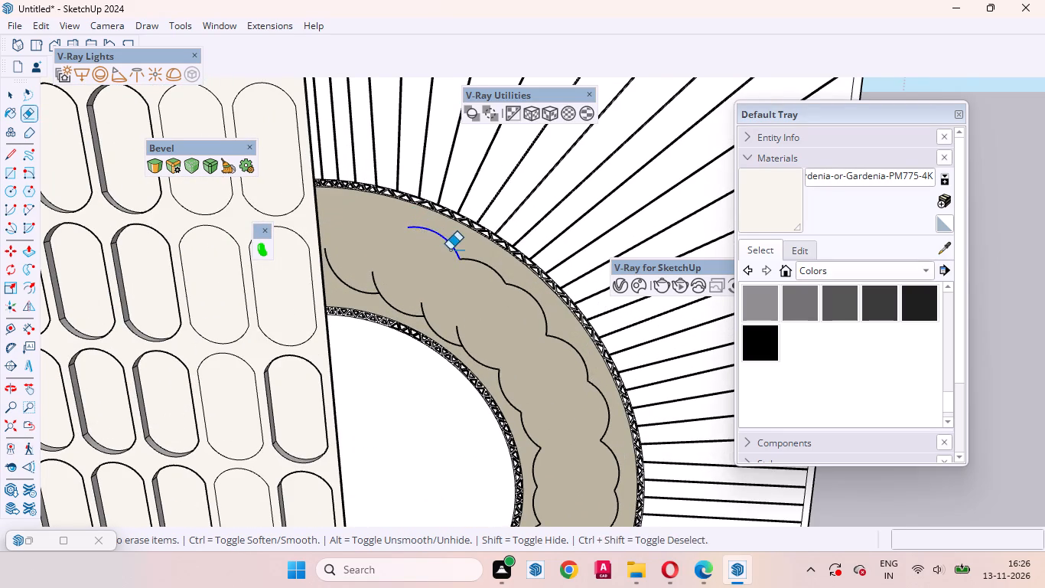
pyautogui.moveTo(450, 250); pyautogui.dragTo(558, 343)
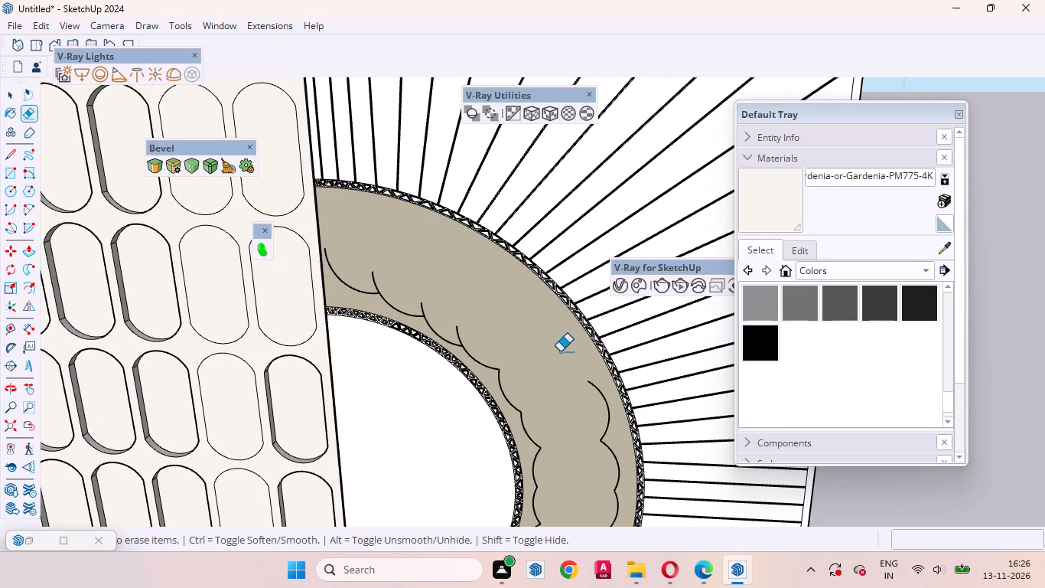
pyautogui.scroll(-4, 551, 364)
pyautogui.moveTo(589, 401); pyautogui.dragTo(606, 404)
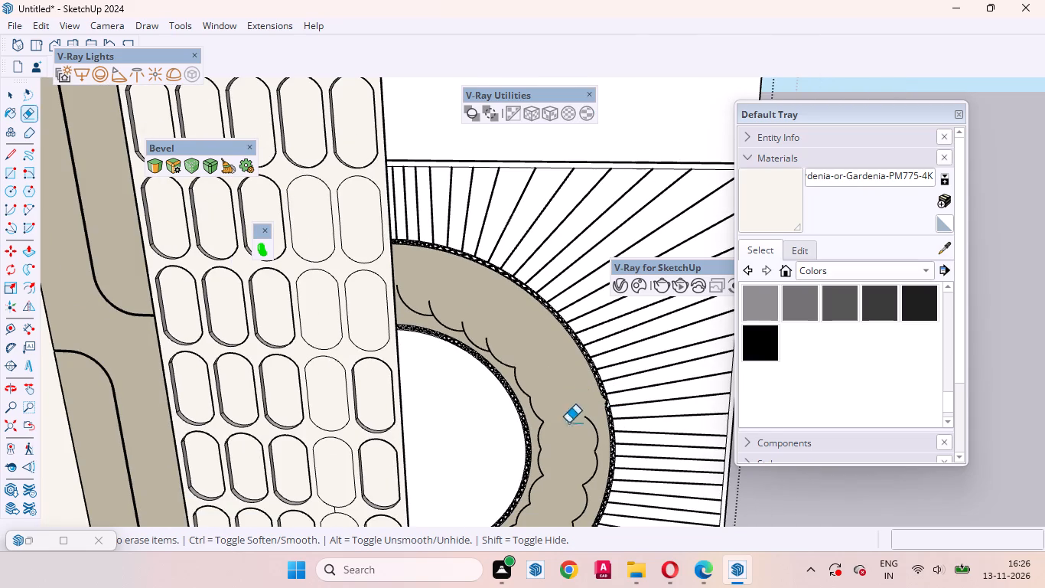
pyautogui.hotkey('ctrl', 'z')
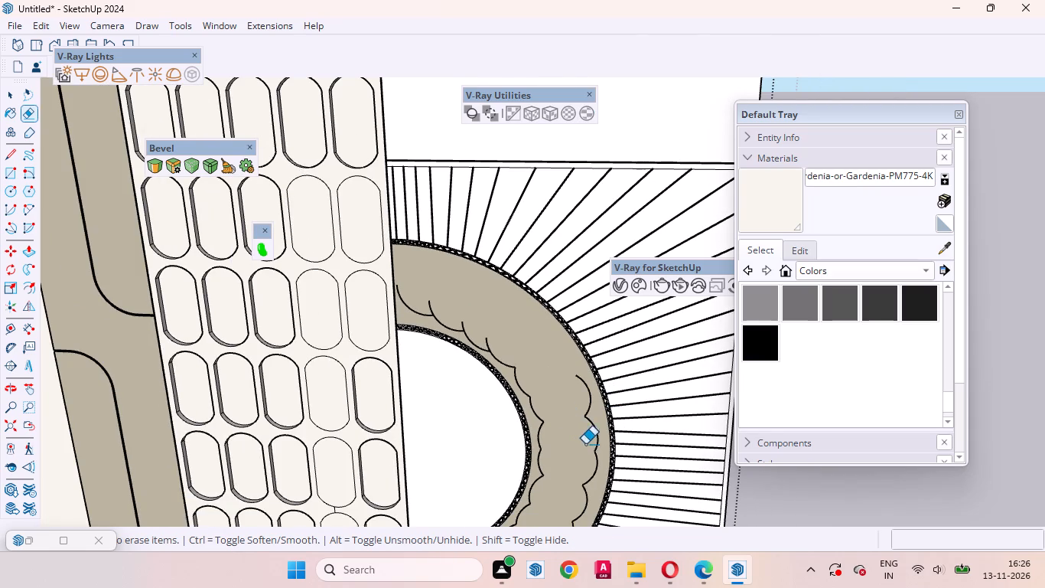
pyautogui.scroll(4, 603, 426)
pyautogui.moveTo(580, 384); pyautogui.dragTo(580, 408)
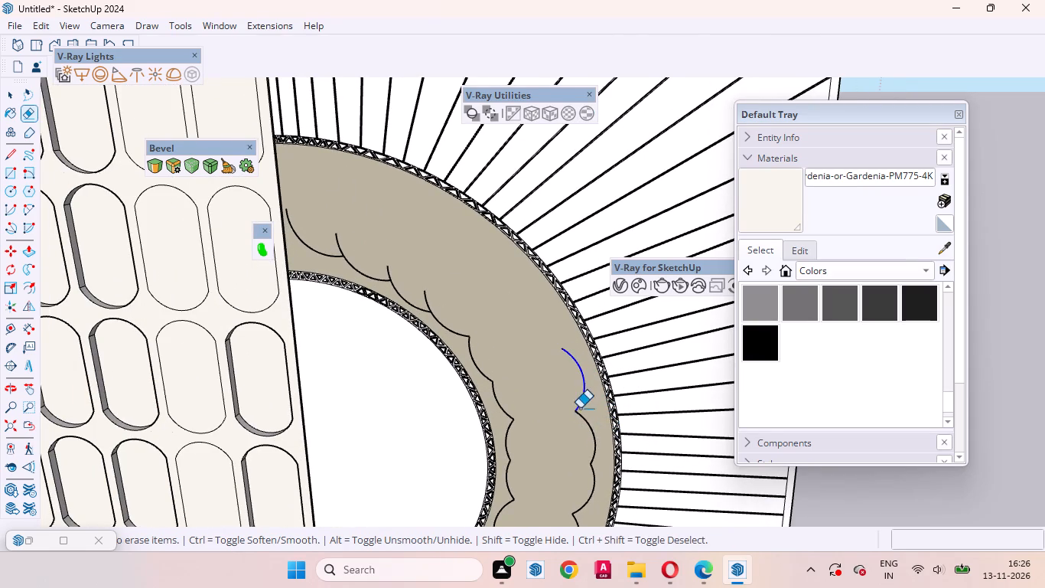
pyautogui.moveTo(580, 408); pyautogui.dragTo(577, 518)
# Erase the remaining outer scalloped arcs near the lower end of the semicircular band.
pyautogui.scroll(-12, 571, 381)
pyautogui.scroll(17, 529, 501)
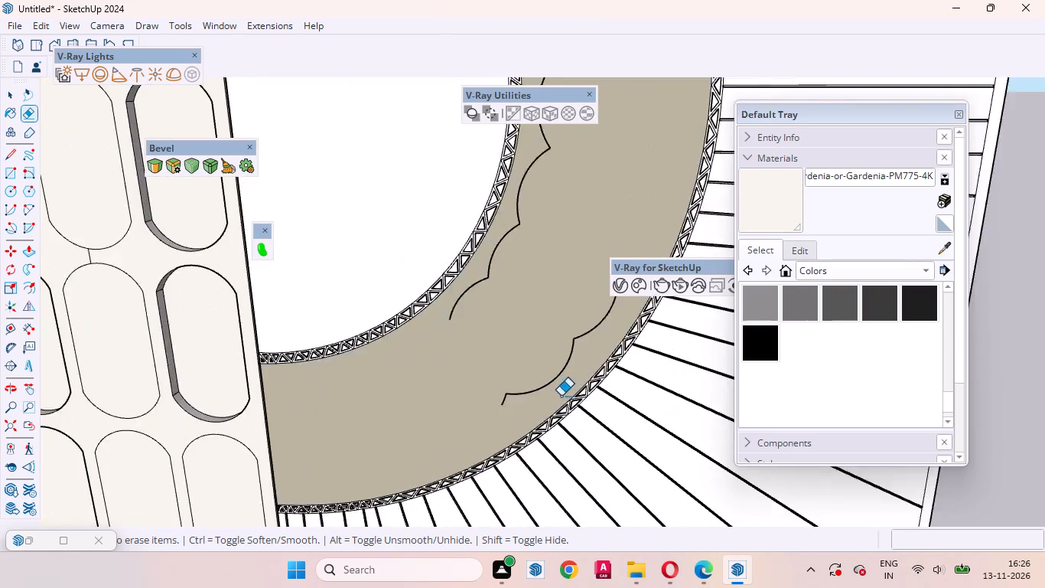
pyautogui.scroll(1, 561, 396)
pyautogui.scroll(-5, 480, 416)
pyautogui.moveTo(576, 287); pyautogui.dragTo(575, 287)
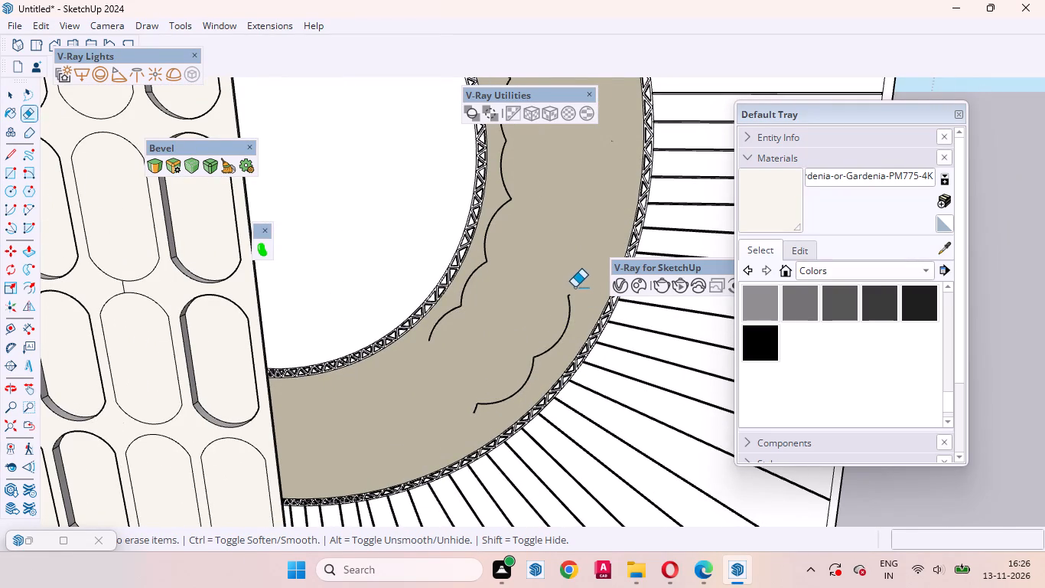
pyautogui.moveTo(575, 287); pyautogui.dragTo(560, 306)
pyautogui.moveTo(566, 305); pyautogui.dragTo(491, 397)
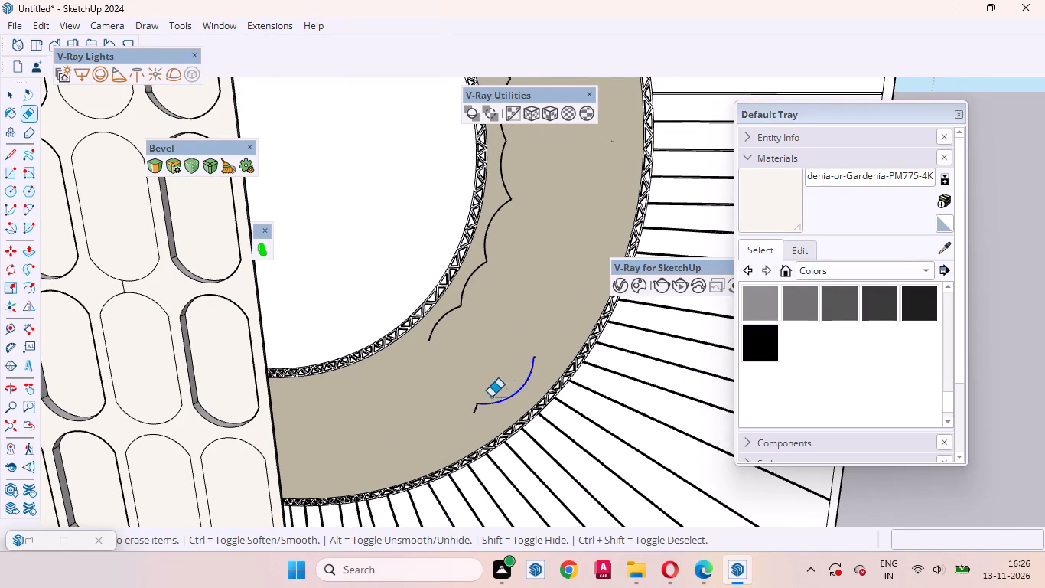
pyautogui.moveTo(491, 397); pyautogui.dragTo(532, 356)
# Erase the inner scalloped arcs from the lower end of the semicircular band up past its middle.
pyautogui.moveTo(496, 250); pyautogui.dragTo(473, 280)
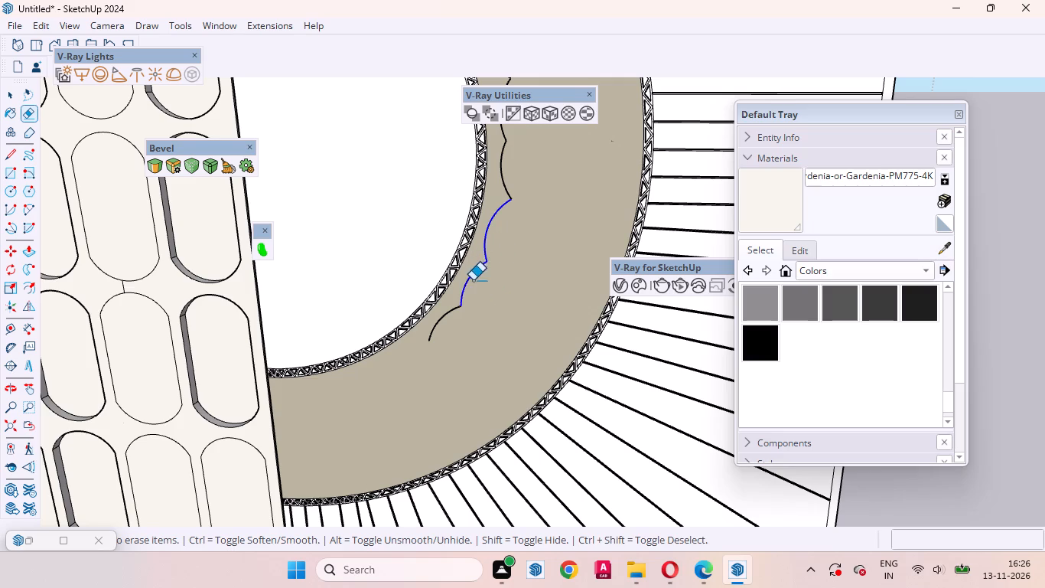
pyautogui.moveTo(473, 280); pyautogui.dragTo(452, 314)
pyautogui.scroll(-9, 450, 387)
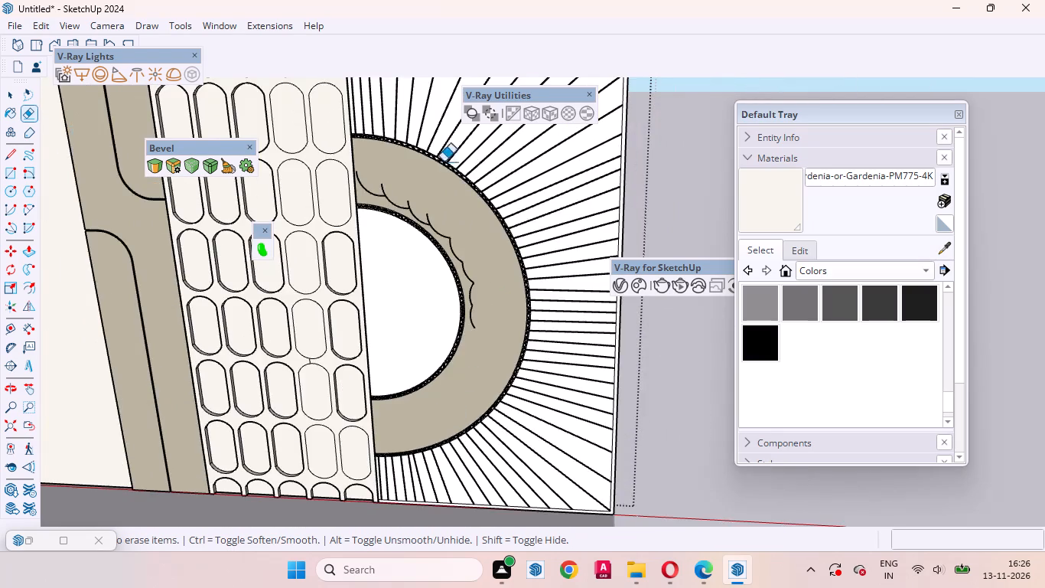
pyautogui.scroll(7, 445, 162)
pyautogui.moveTo(477, 406); pyautogui.dragTo(493, 397)
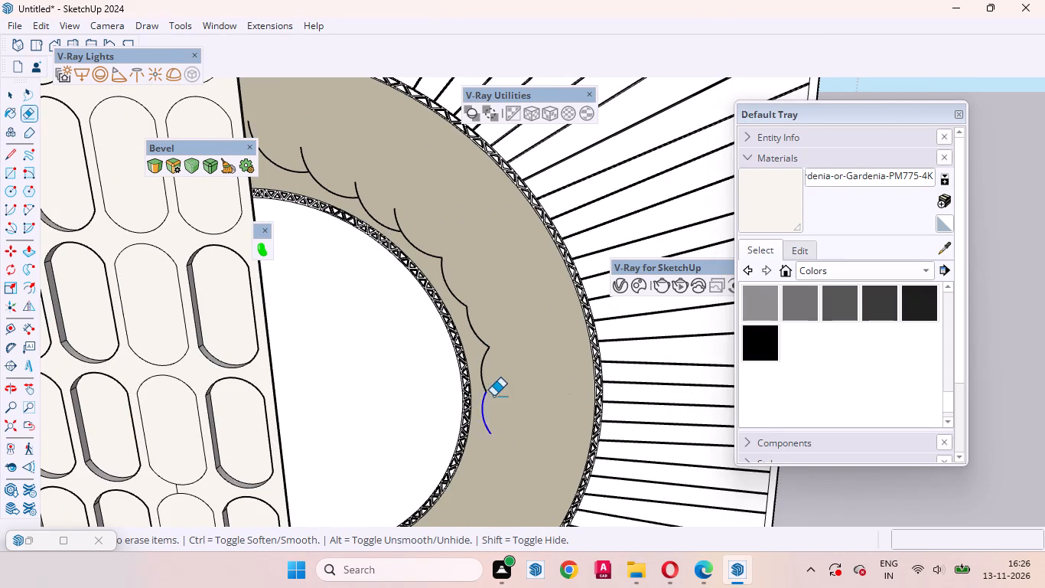
pyautogui.moveTo(481, 359); pyautogui.dragTo(500, 351)
pyautogui.click(468, 315)
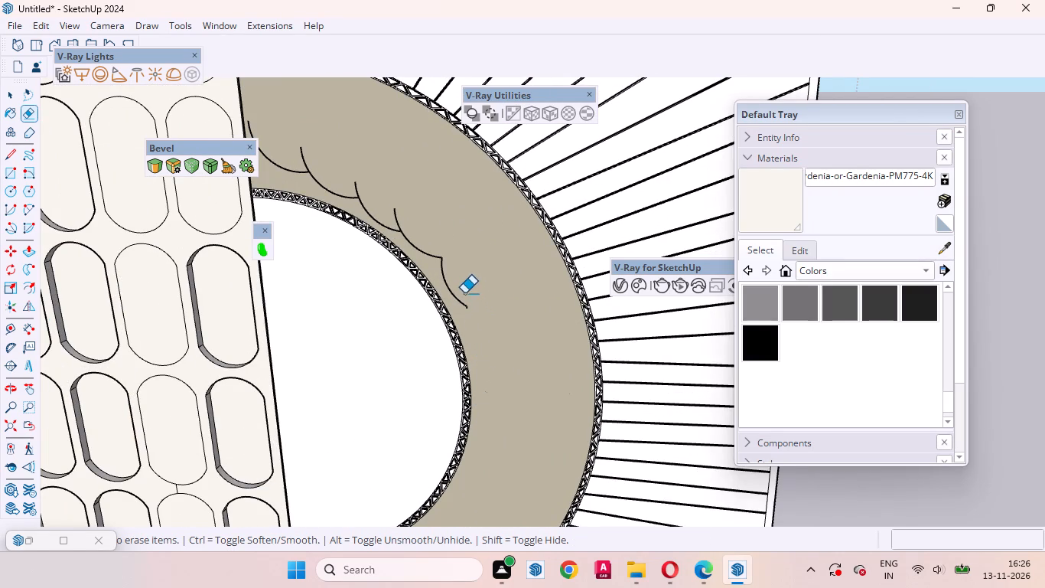
pyautogui.moveTo(436, 273); pyautogui.dragTo(457, 300)
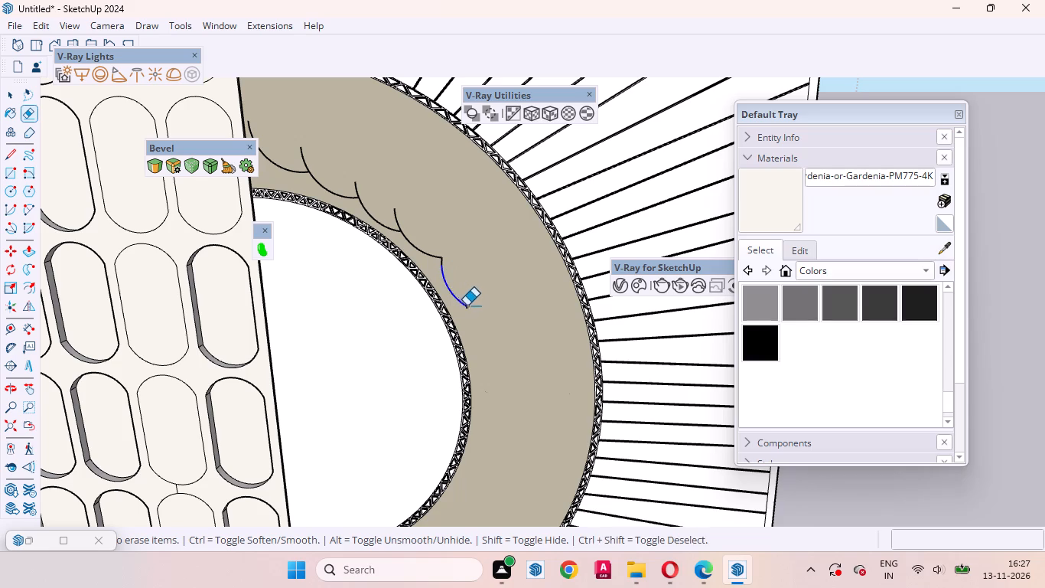
pyautogui.click(467, 308)
# Erase the last inner scalloped arcs at the upper end of the semicircular band.
pyautogui.scroll(-4, 504, 416)
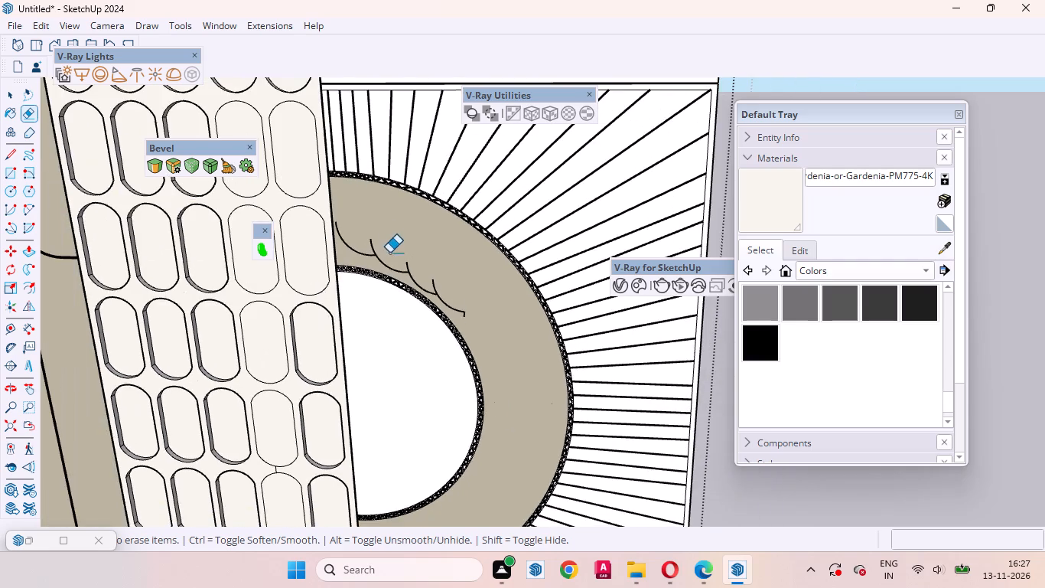
pyautogui.scroll(7, 335, 225)
pyautogui.moveTo(344, 248); pyautogui.dragTo(407, 273)
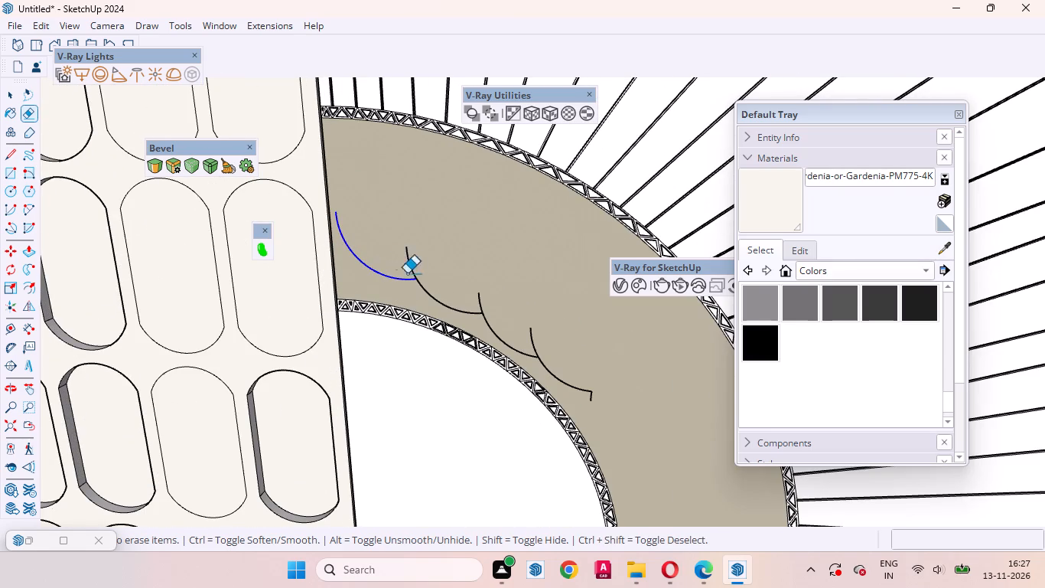
pyautogui.moveTo(407, 273); pyautogui.dragTo(466, 308)
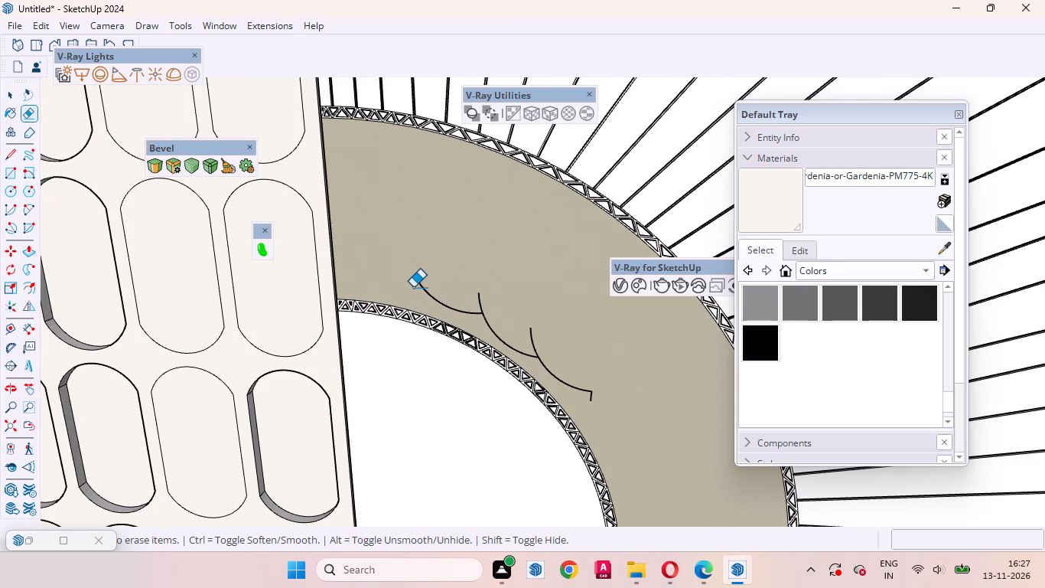
pyautogui.moveTo(406, 287); pyautogui.dragTo(553, 367)
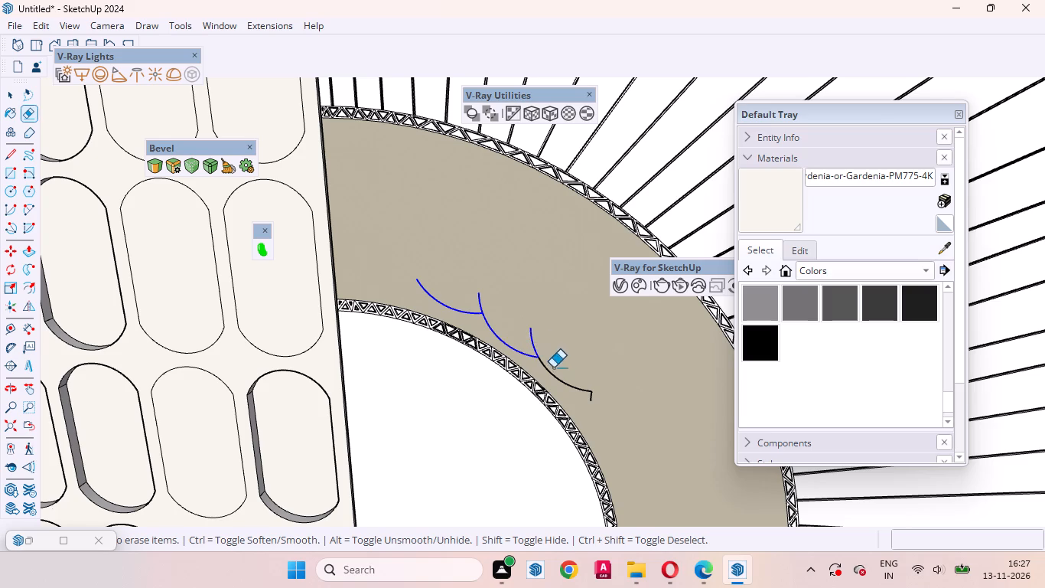
pyautogui.moveTo(553, 367); pyautogui.dragTo(595, 399)
pyautogui.press('space')
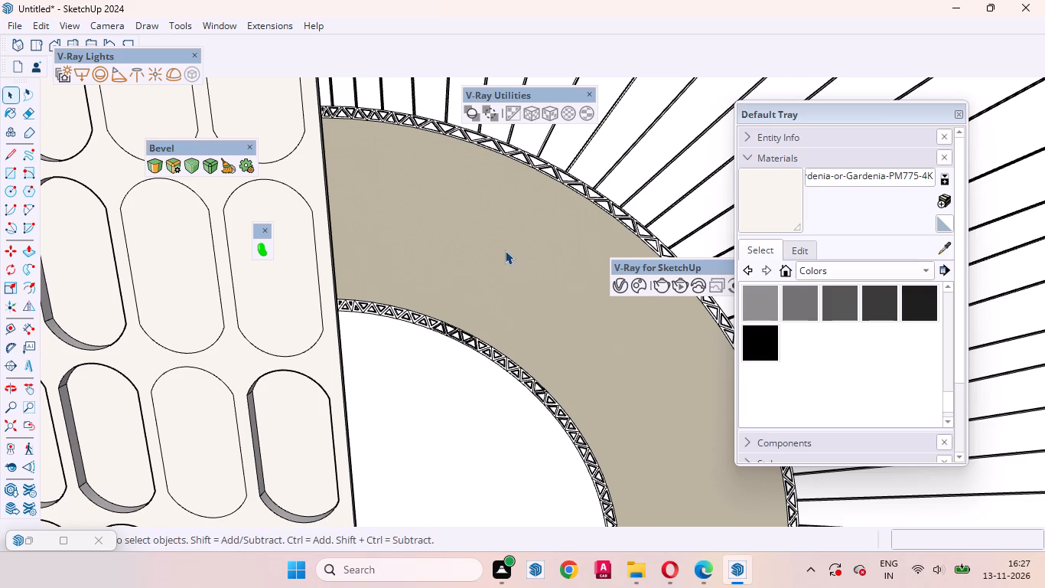
# Paint the first triangular frames at the upper end of the band's outer lattice border with the Gardenia PM775 laminate.
pyautogui.scroll(-11, 505, 250)
pyautogui.scroll(19, 467, 230)
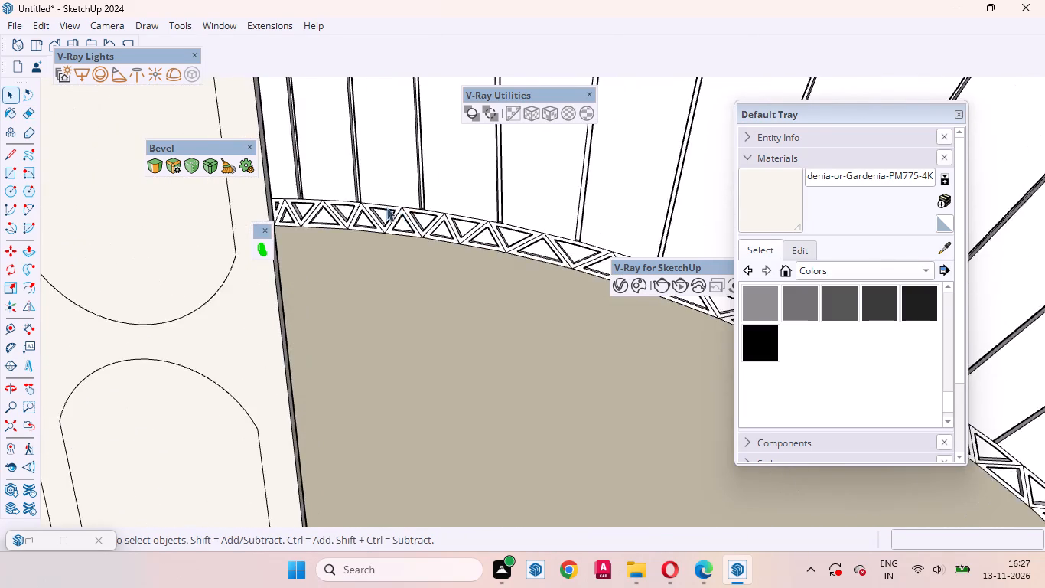
pyautogui.scroll(8, 386, 207)
pyautogui.scroll(-5, 493, 329)
pyautogui.scroll(1, 484, 338)
pyautogui.scroll(-2, 484, 338)
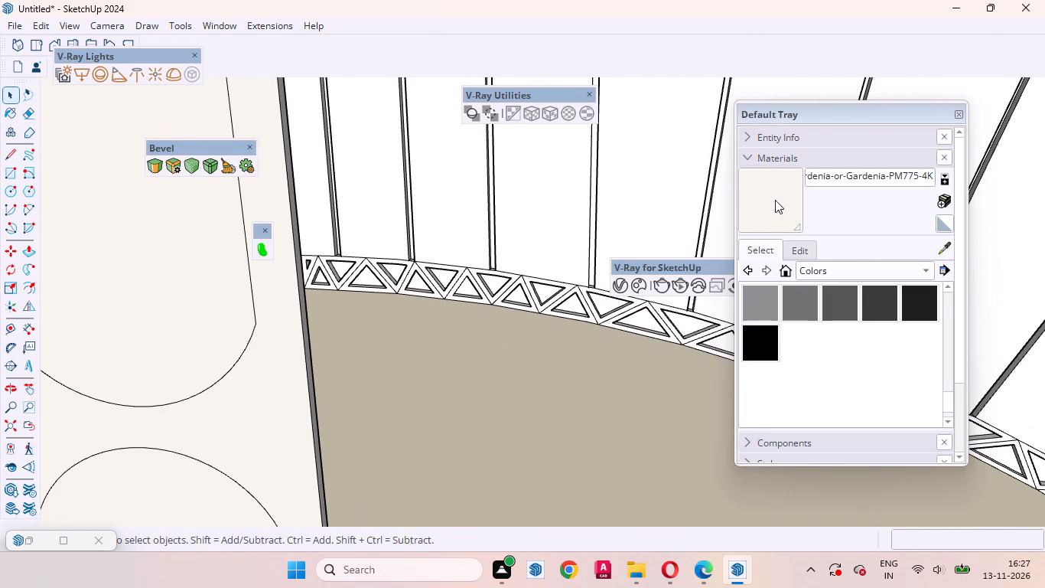
pyautogui.click(757, 201)
pyautogui.scroll(7, 353, 264)
pyautogui.click(368, 266)
pyautogui.scroll(7, 344, 276)
pyautogui.click(399, 269)
pyautogui.scroll(4, 360, 276)
pyautogui.click(363, 271)
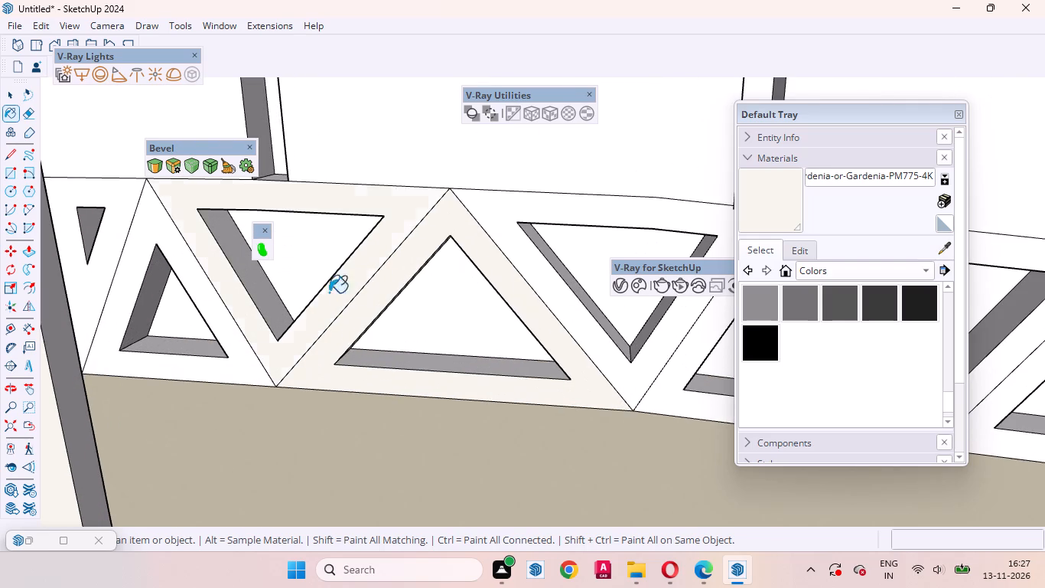
pyautogui.scroll(-20, 365, 280)
pyautogui.scroll(-11, 365, 280)
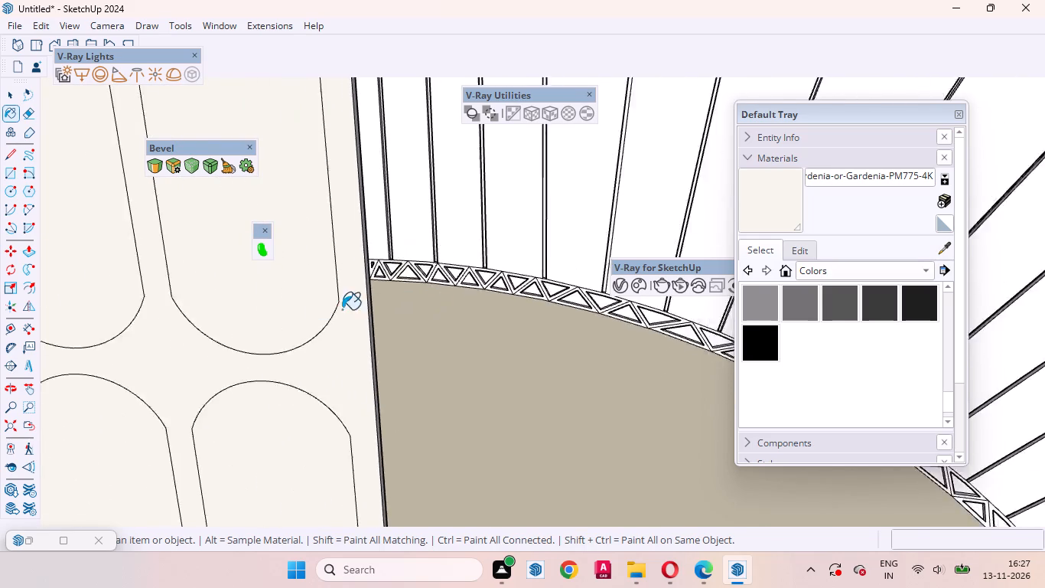
pyautogui.scroll(-9, 342, 309)
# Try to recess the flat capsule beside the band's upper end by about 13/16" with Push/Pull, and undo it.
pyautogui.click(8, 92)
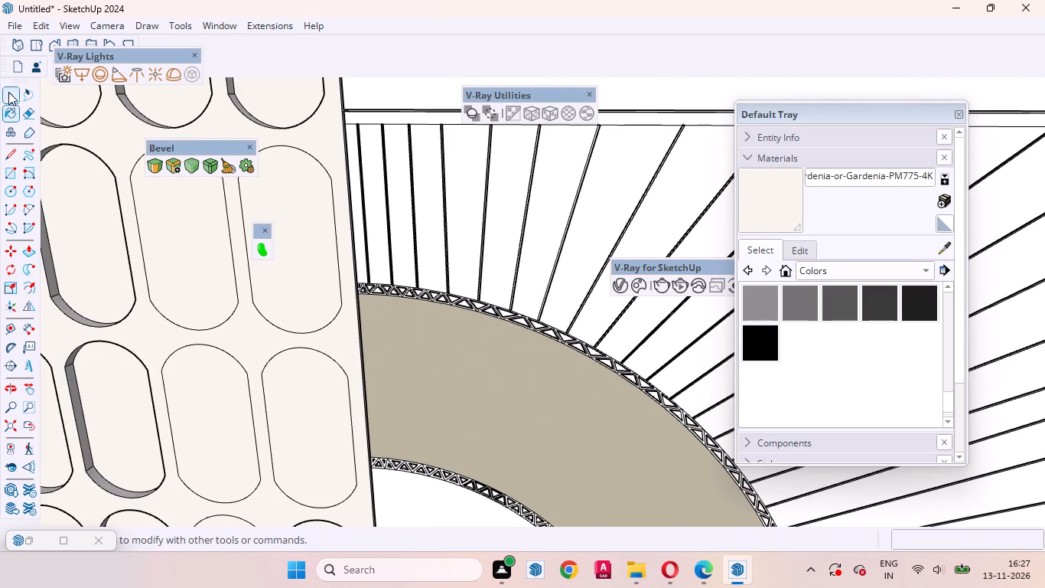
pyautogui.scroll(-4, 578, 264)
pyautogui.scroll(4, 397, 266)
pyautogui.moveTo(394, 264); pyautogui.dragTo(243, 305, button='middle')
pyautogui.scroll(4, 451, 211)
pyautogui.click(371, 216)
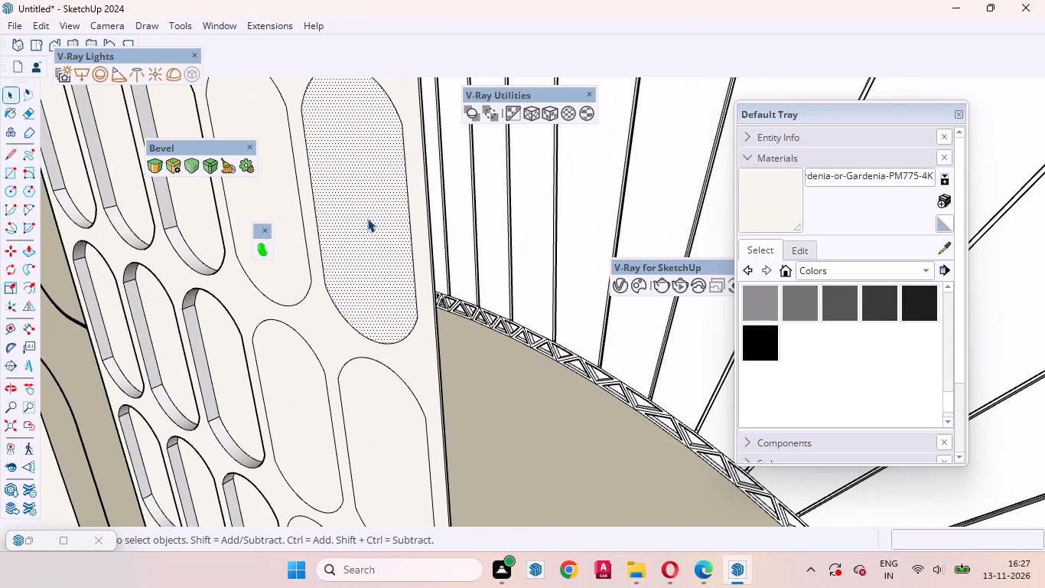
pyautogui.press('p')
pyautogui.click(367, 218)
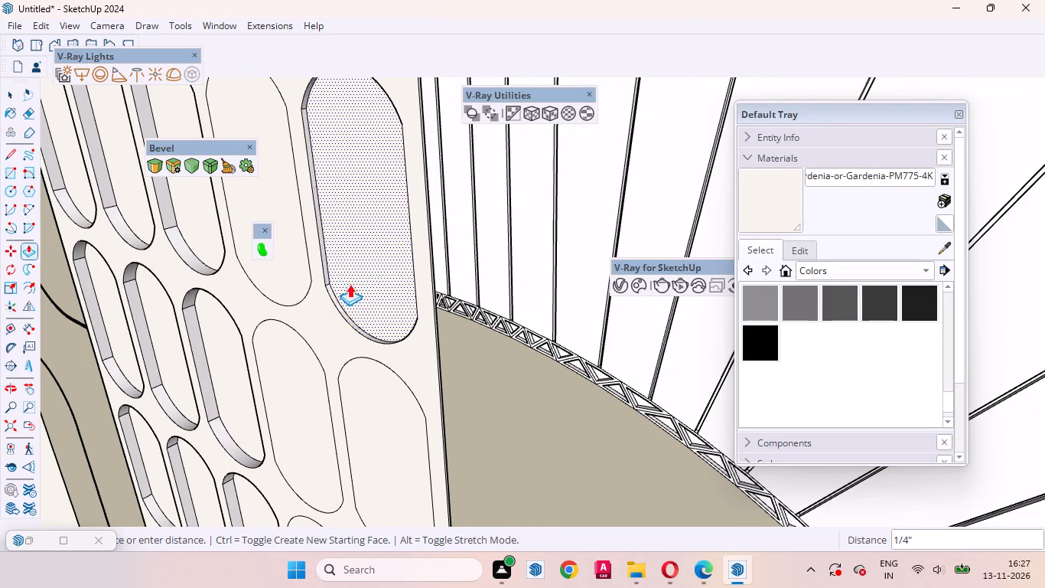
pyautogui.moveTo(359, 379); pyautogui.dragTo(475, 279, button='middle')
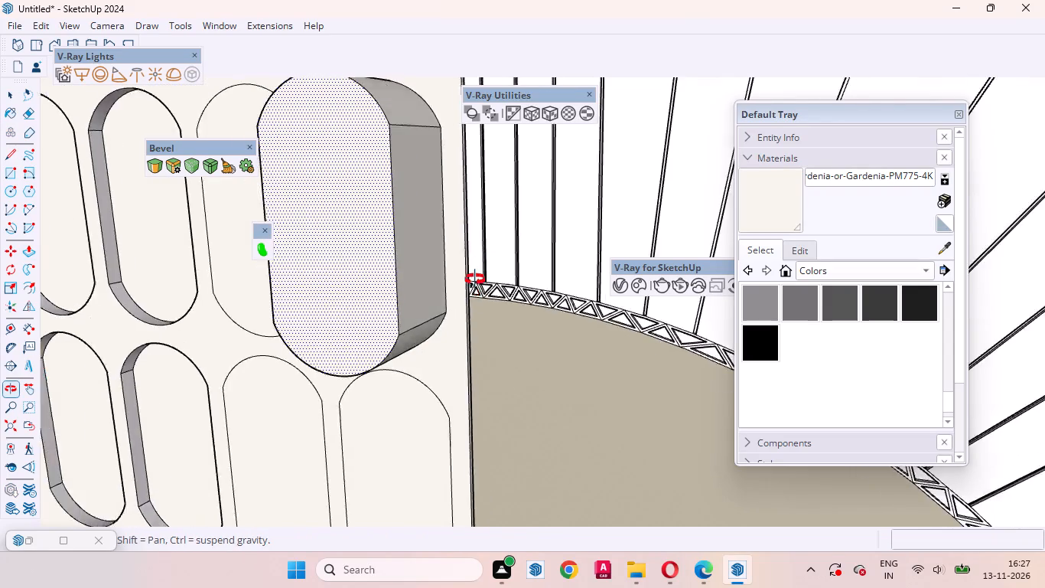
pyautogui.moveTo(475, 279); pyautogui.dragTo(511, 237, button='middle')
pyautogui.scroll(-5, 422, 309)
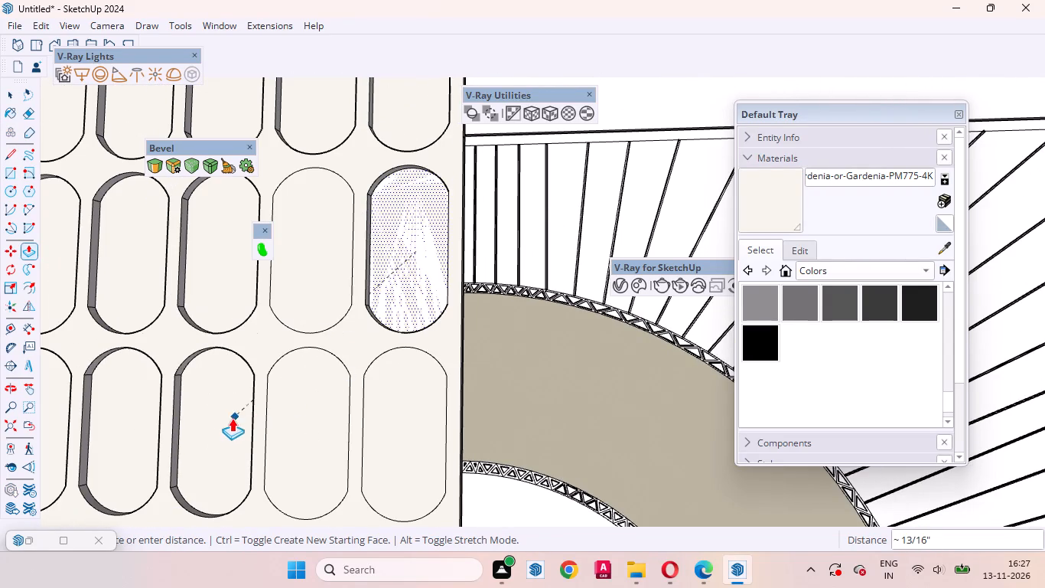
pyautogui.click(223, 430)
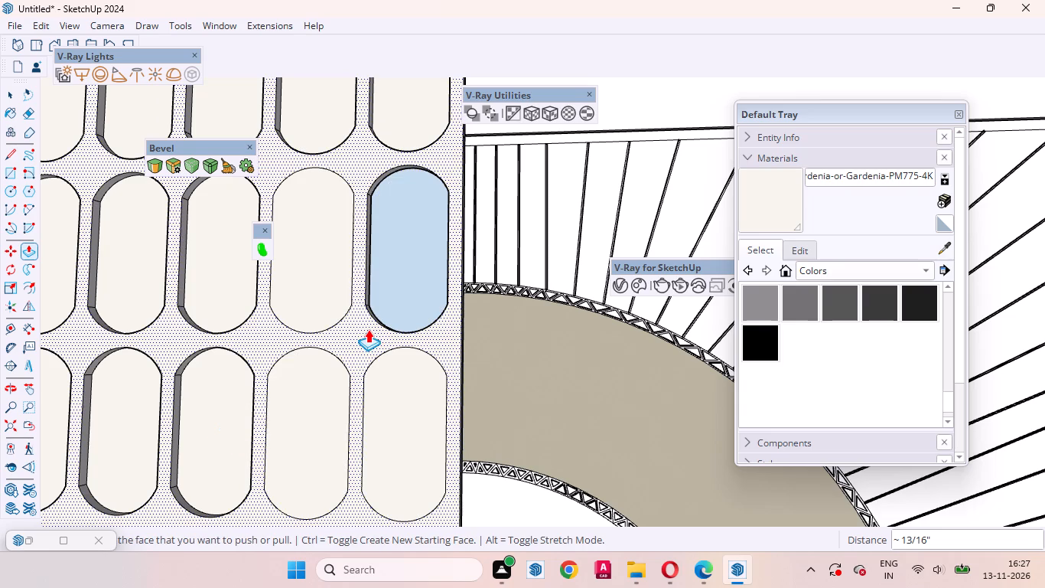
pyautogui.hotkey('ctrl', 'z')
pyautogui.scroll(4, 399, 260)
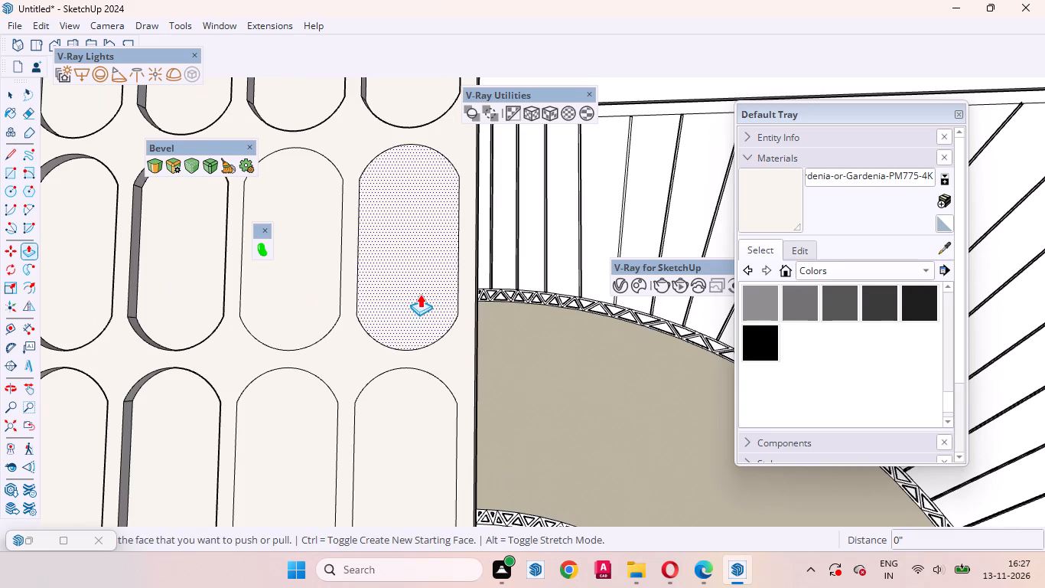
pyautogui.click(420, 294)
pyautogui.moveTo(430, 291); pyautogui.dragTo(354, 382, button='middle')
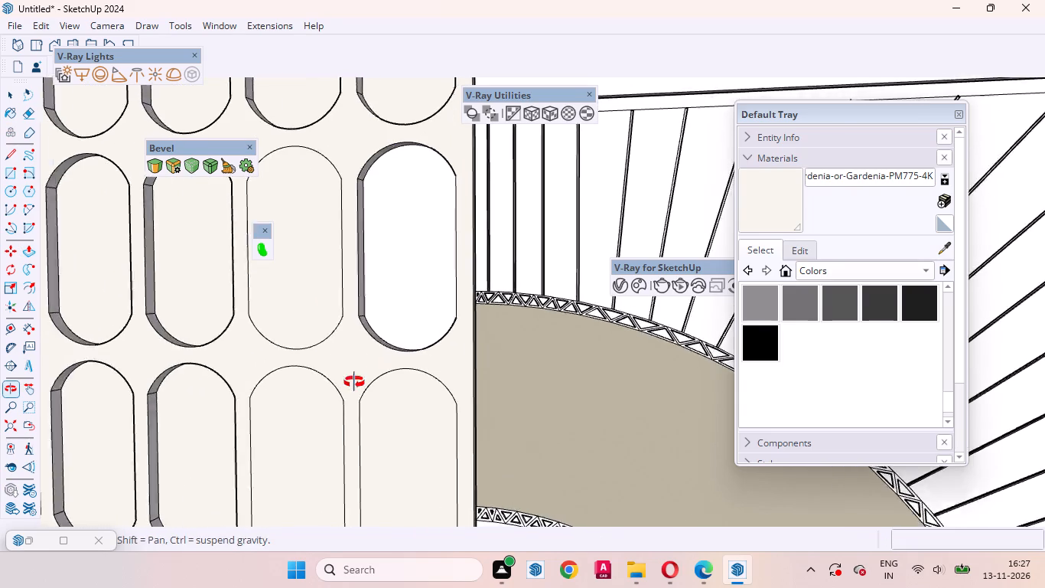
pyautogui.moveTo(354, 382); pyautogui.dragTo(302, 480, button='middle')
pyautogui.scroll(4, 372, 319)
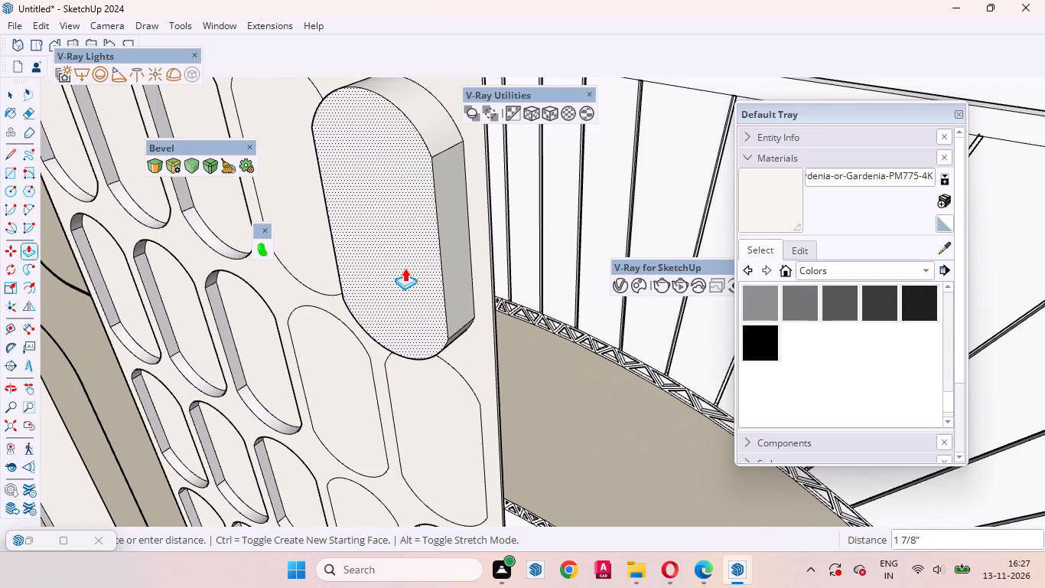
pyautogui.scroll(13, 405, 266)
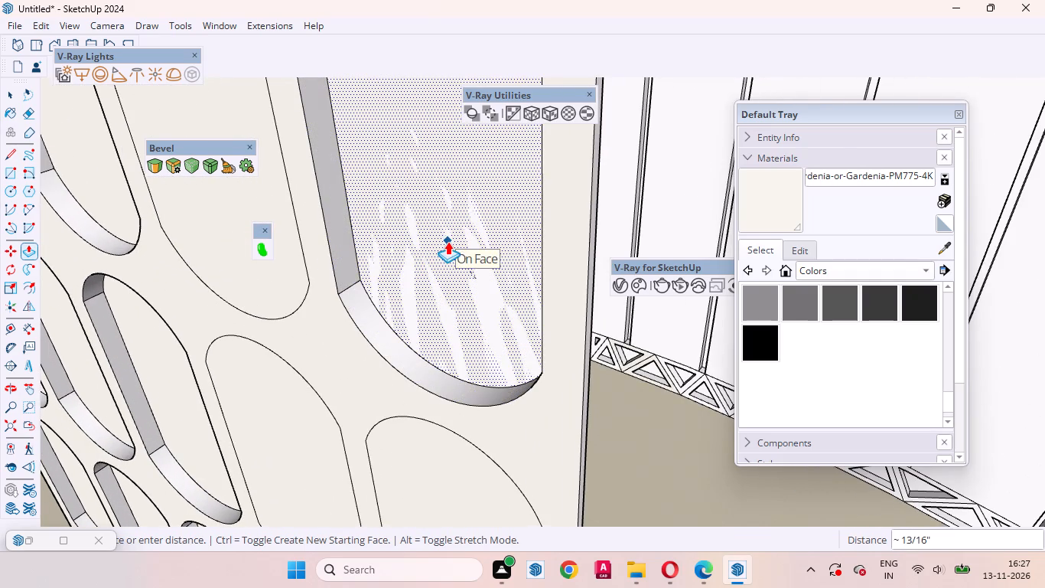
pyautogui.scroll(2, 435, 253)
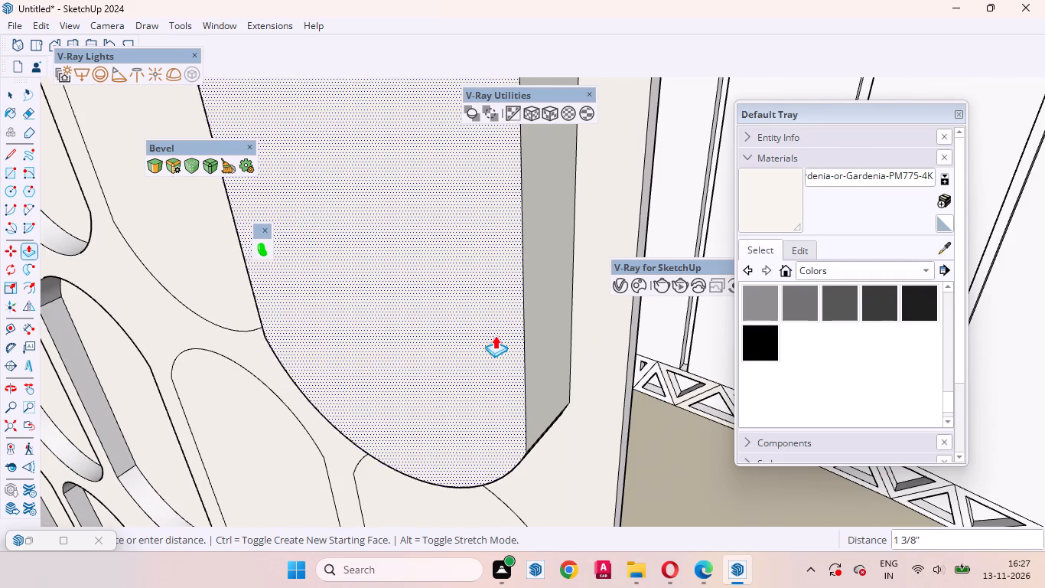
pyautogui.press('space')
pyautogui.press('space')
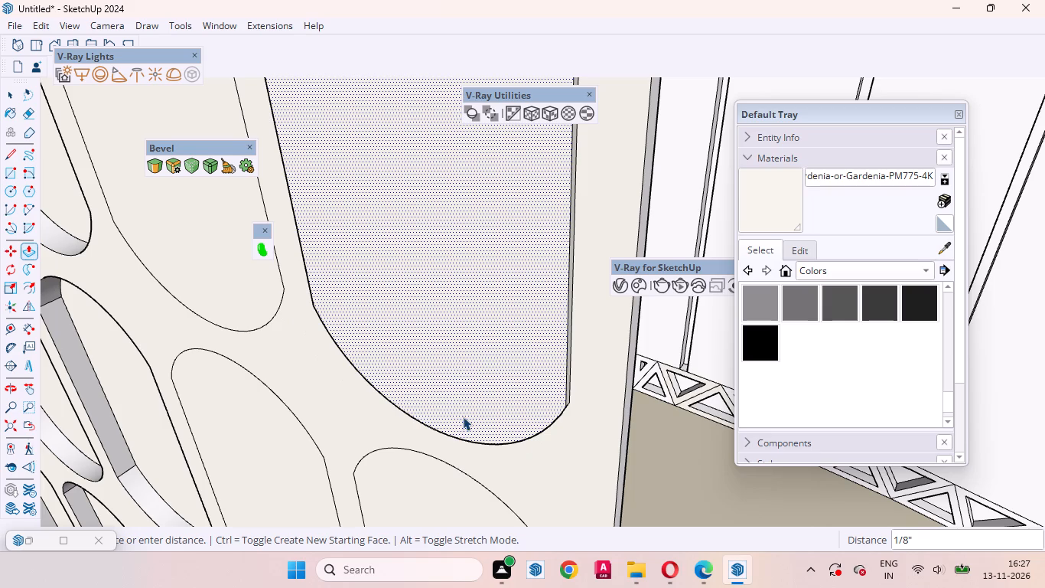
# Undo the previous recess and push the flat capsule in the column beside the semicircular band inward about 1/4".
pyautogui.hotkey('ctrl', 'z')
pyautogui.click(490, 377)
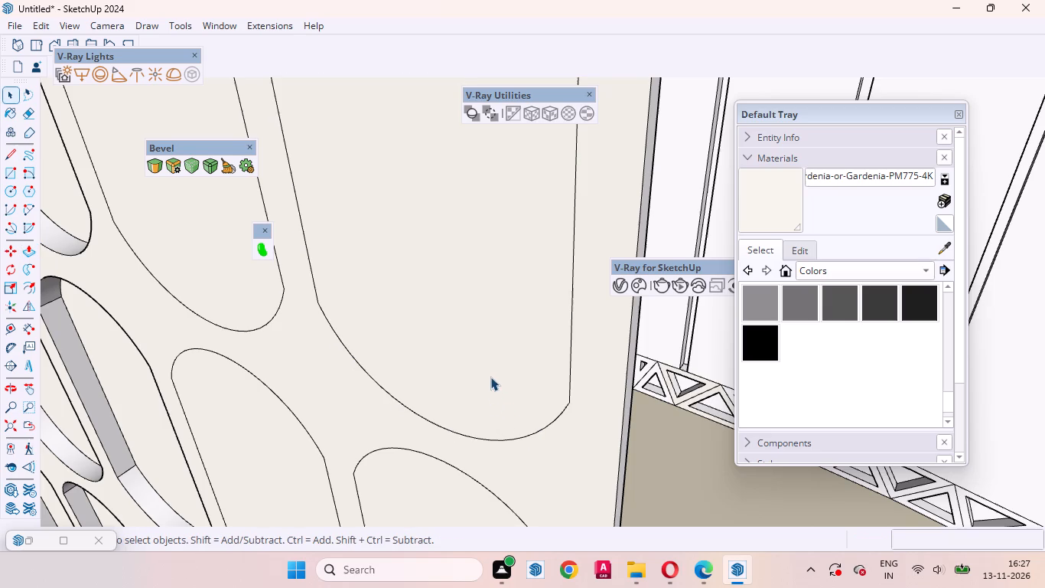
pyautogui.scroll(-2, 480, 448)
pyautogui.click(477, 294)
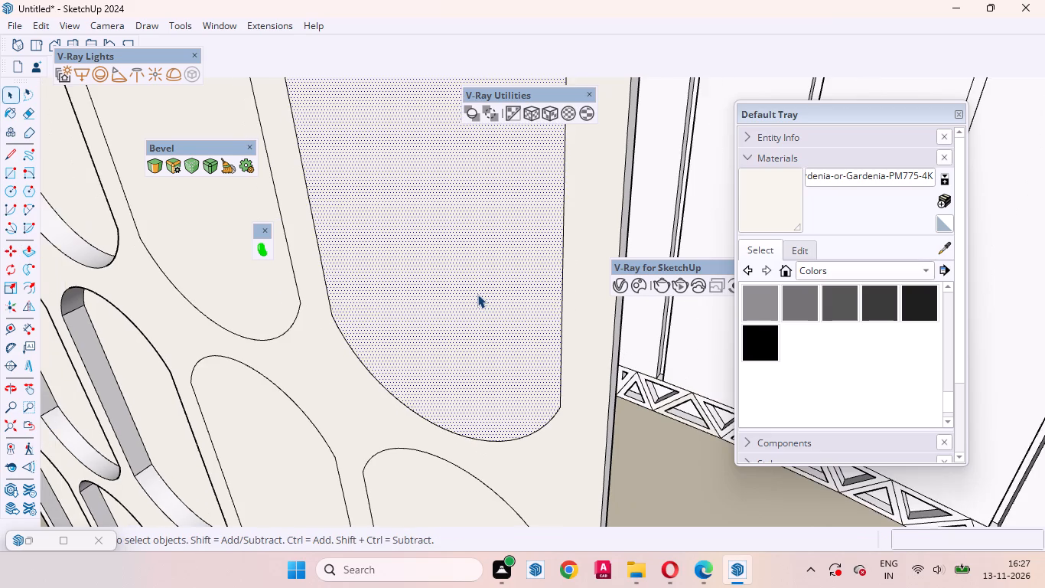
pyautogui.scroll(-8, 482, 369)
pyautogui.moveTo(431, 406); pyautogui.dragTo(517, 370, button='middle')
pyautogui.scroll(4, 490, 330)
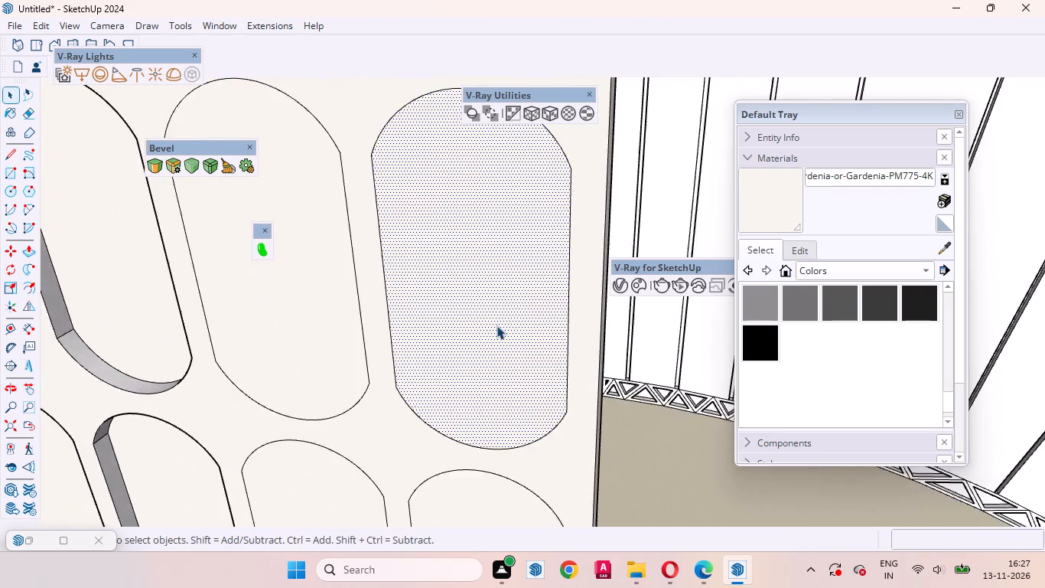
pyautogui.scroll(2, 496, 325)
pyautogui.press('p')
pyautogui.click(488, 345)
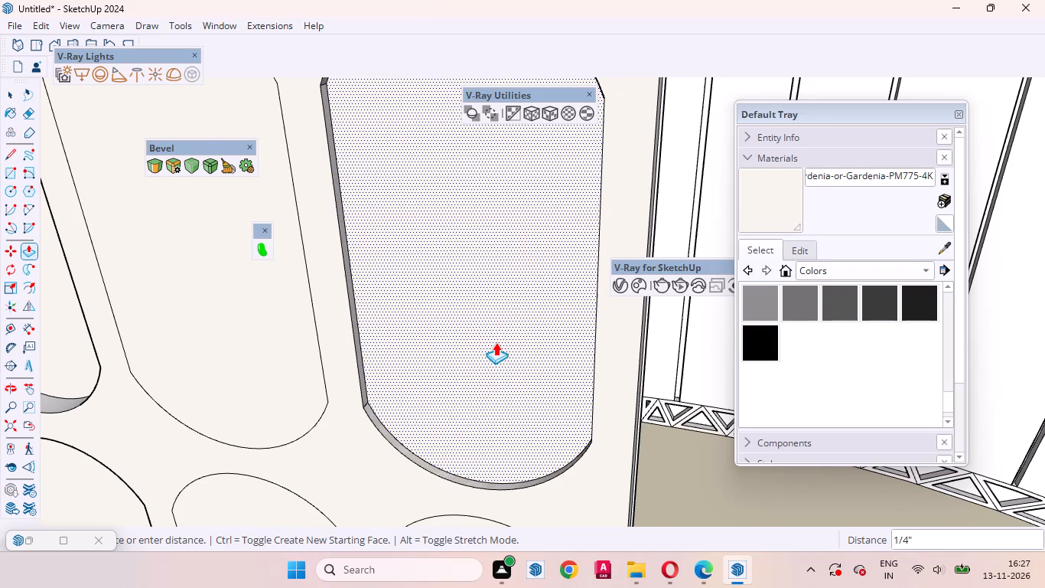
pyautogui.click(496, 342)
# Repeat the same Push/Pull recess on the neighbouring flat capsule and the two flat capsules in the row below.
pyautogui.press('space')
pyautogui.click(243, 364)
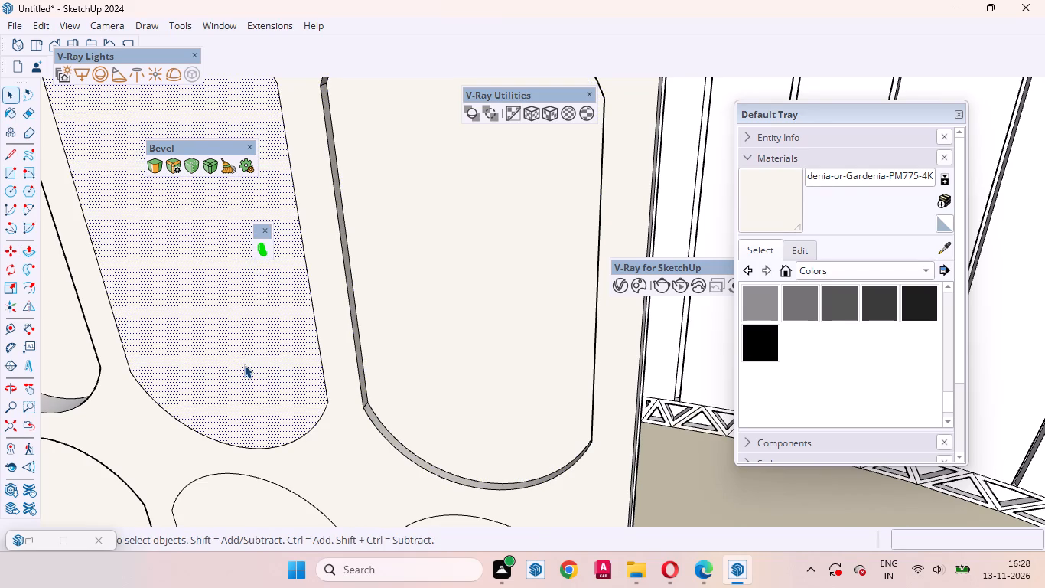
pyautogui.press('p')
pyautogui.doubleClick(244, 364)
pyautogui.scroll(-7, 331, 338)
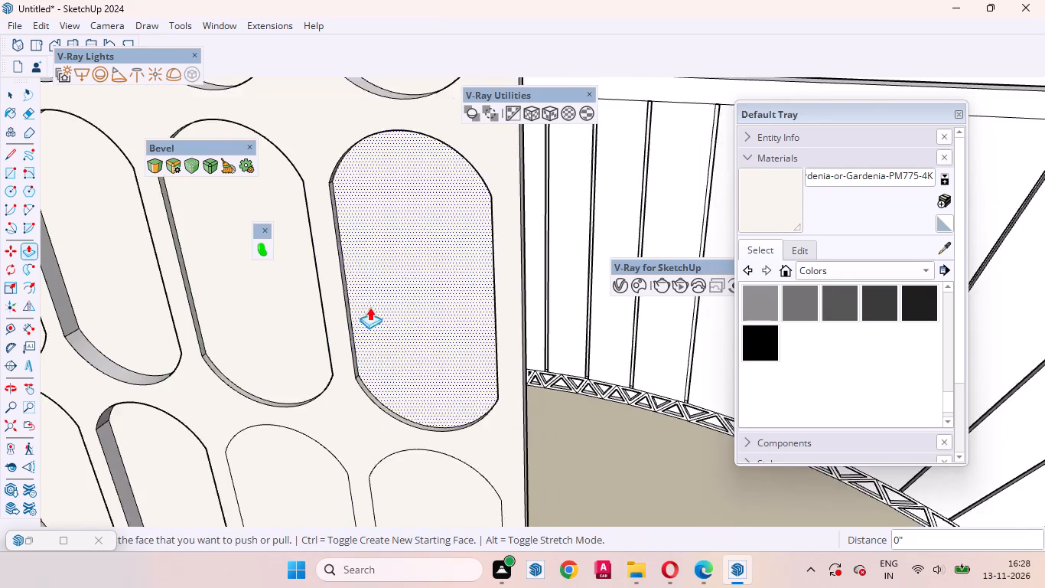
pyautogui.doubleClick(295, 450)
pyautogui.doubleClick(437, 498)
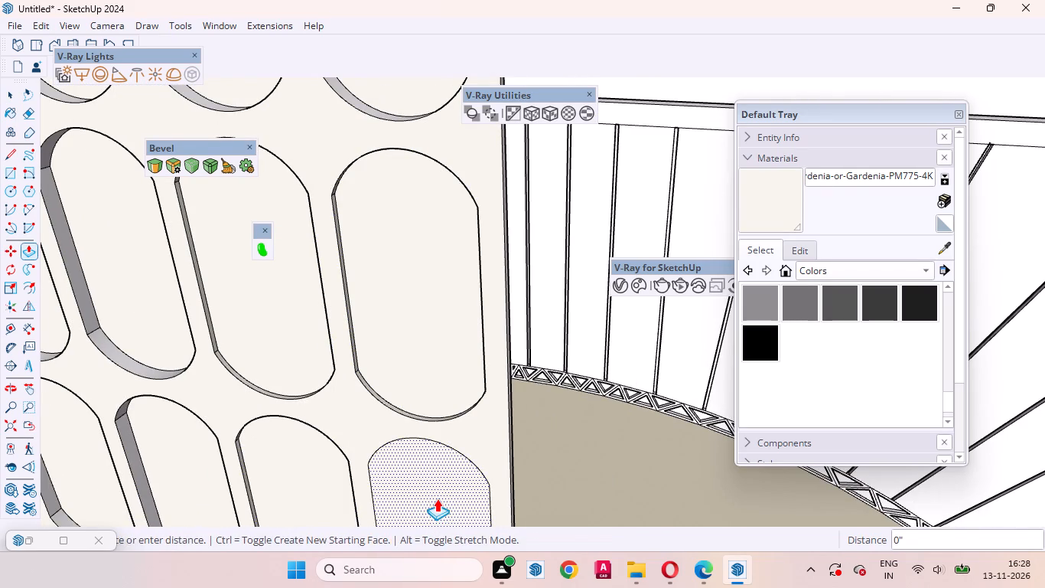
# Recess the next three flat capsules down the fourth column of the capsule grid to the same depth.
pyautogui.scroll(-10, 415, 367)
pyautogui.scroll(1, 405, 320)
pyautogui.scroll(-10, 405, 320)
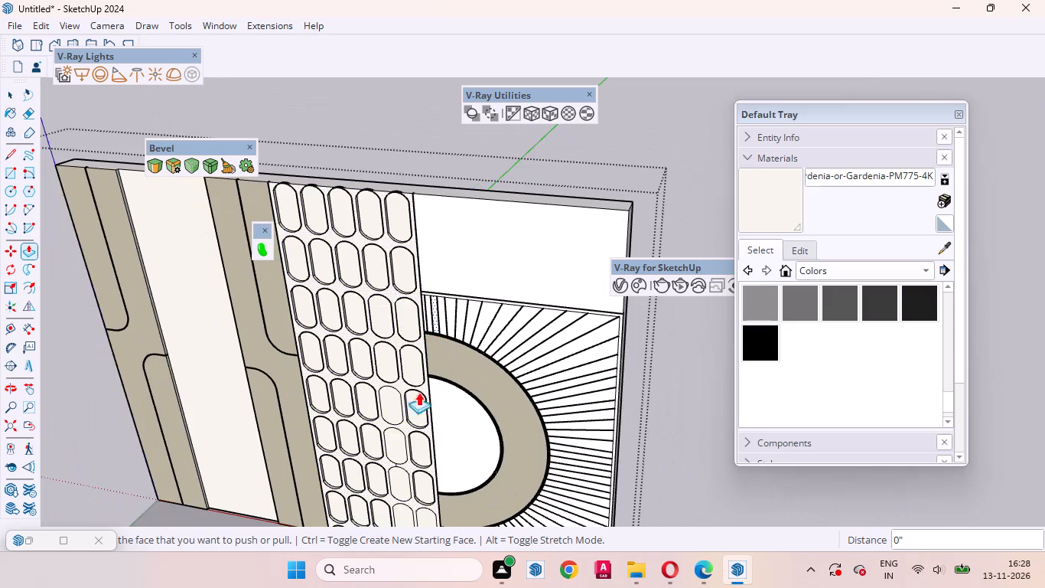
pyautogui.scroll(3, 382, 410)
pyautogui.doubleClick(388, 402)
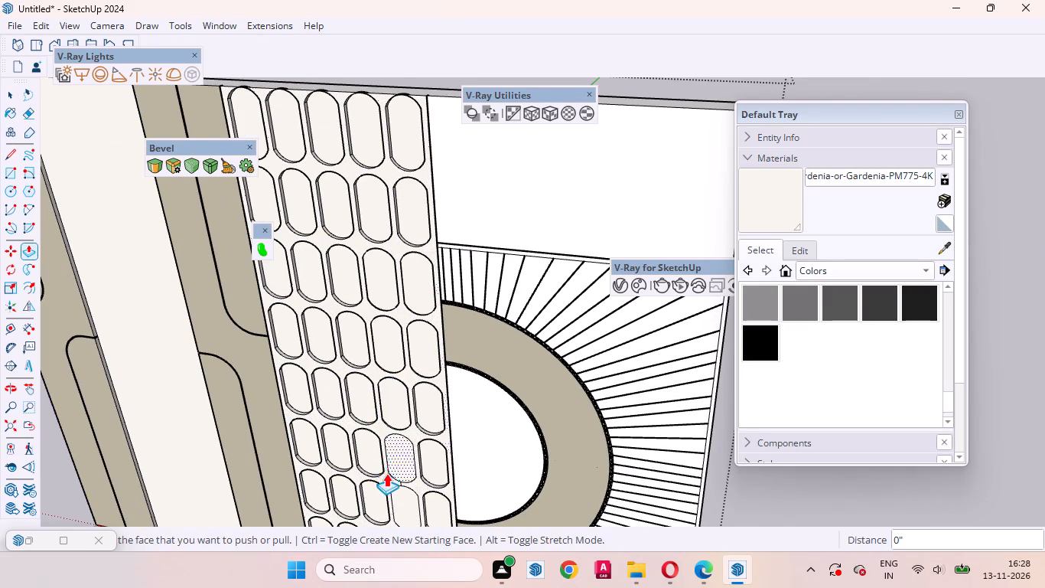
pyautogui.doubleClick(398, 459)
pyautogui.scroll(-2, 411, 366)
pyautogui.scroll(5, 395, 508)
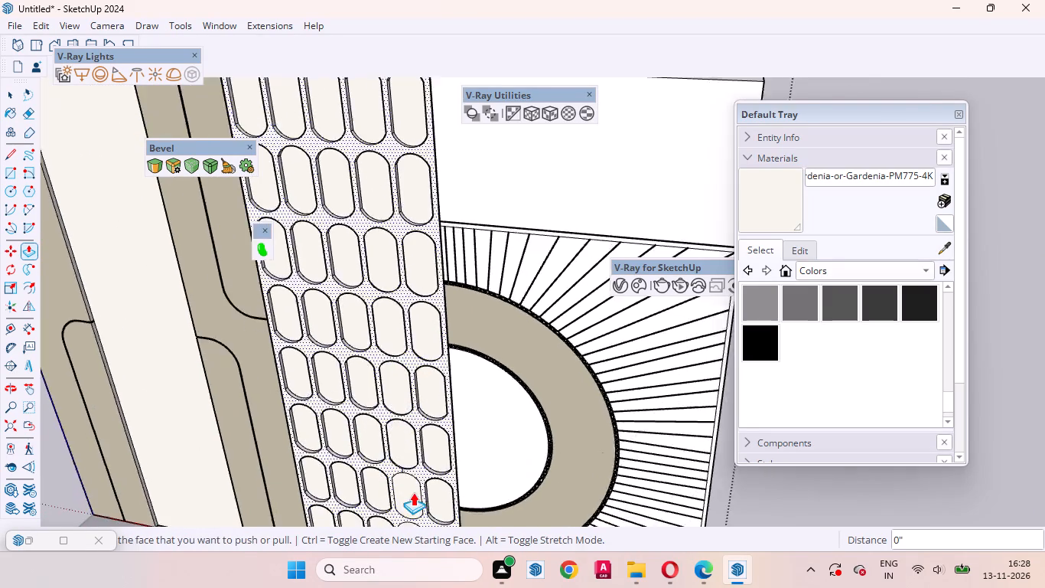
pyautogui.scroll(6, 413, 492)
pyautogui.doubleClick(407, 483)
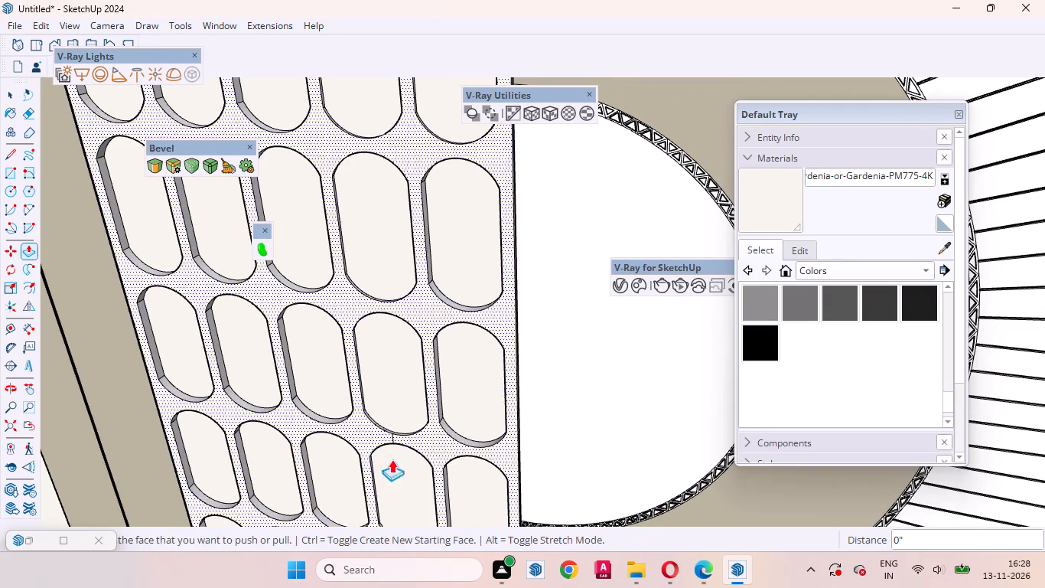
# Erase the stray short line between two capsules in the fourth column.
pyautogui.press('space')
pyautogui.scroll(10, 388, 435)
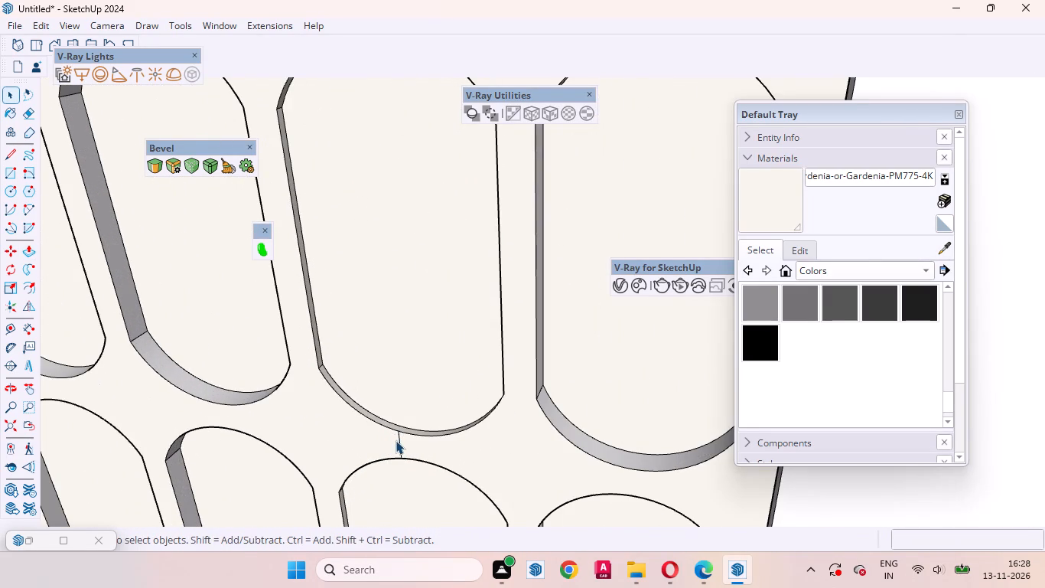
pyautogui.click(399, 440)
pyautogui.rightClick(399, 440)
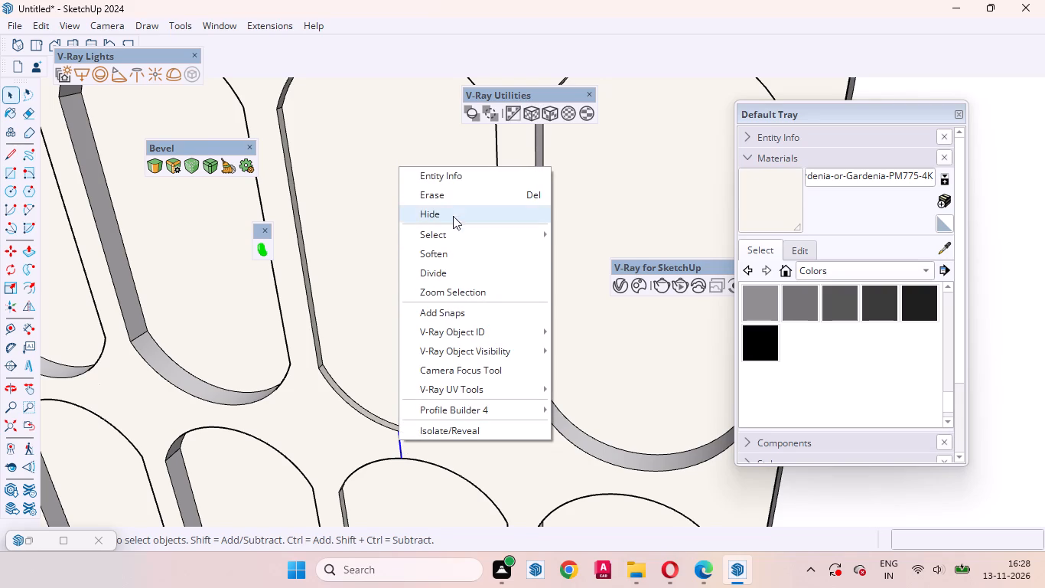
pyautogui.click(448, 200)
# Recess the last two flat capsules near the bottom of the fourth and fifth columns with the same Push/Pull depth.
pyautogui.scroll(-12, 461, 333)
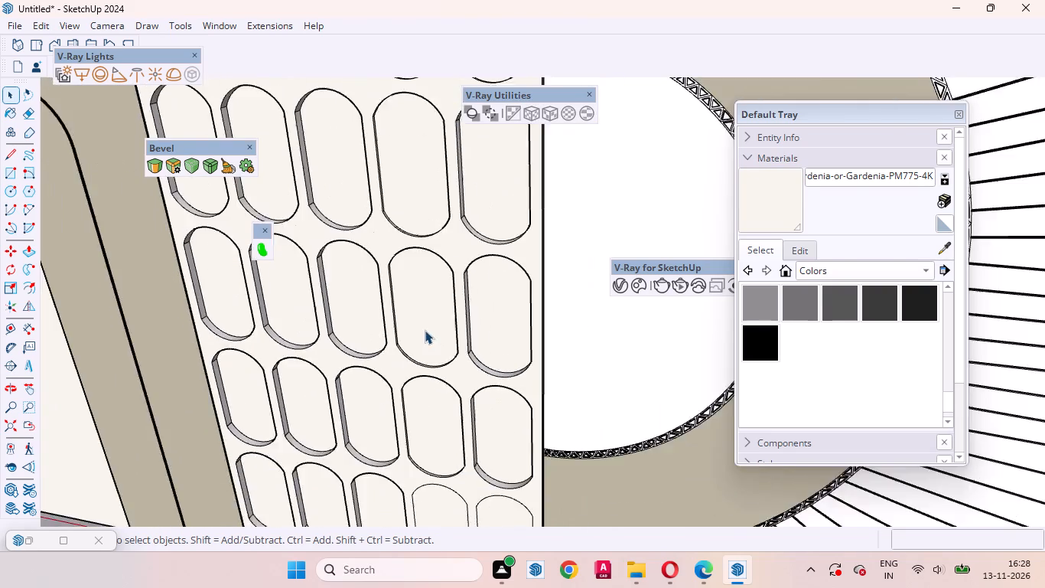
pyautogui.scroll(-7, 425, 330)
pyautogui.click(434, 446)
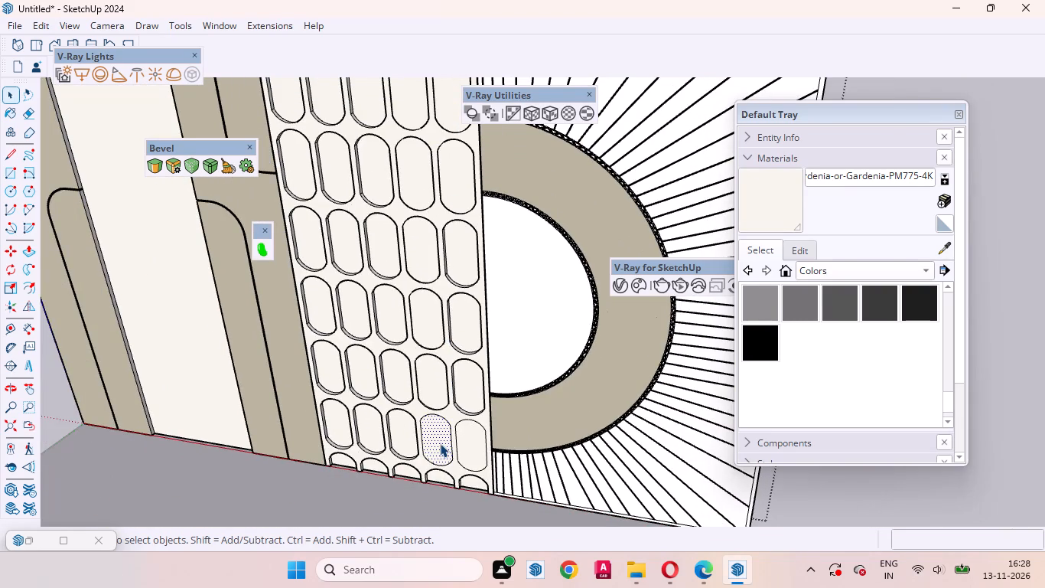
pyautogui.press('p')
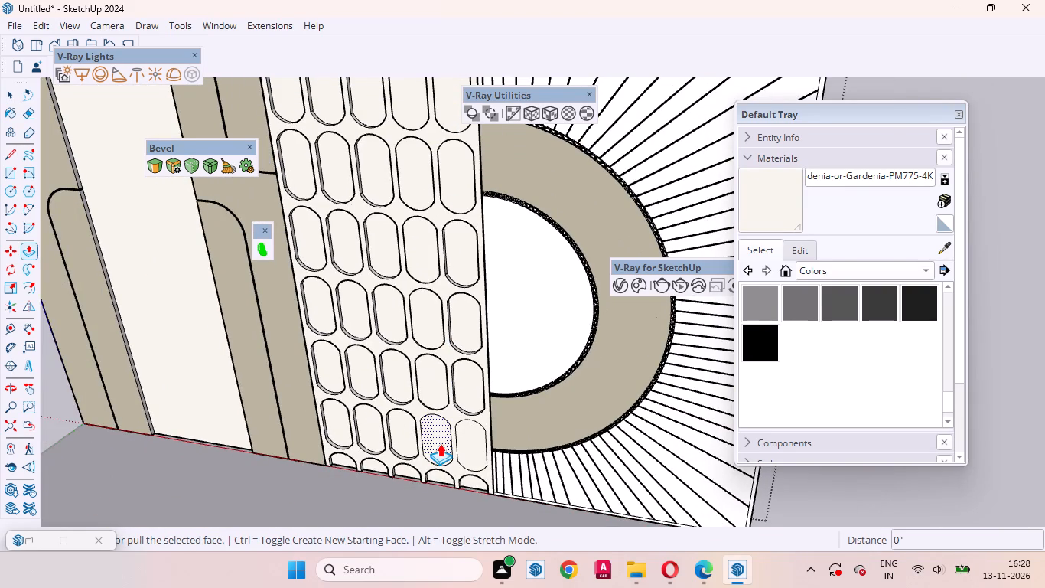
pyautogui.click(440, 443)
pyautogui.doubleClick(461, 442)
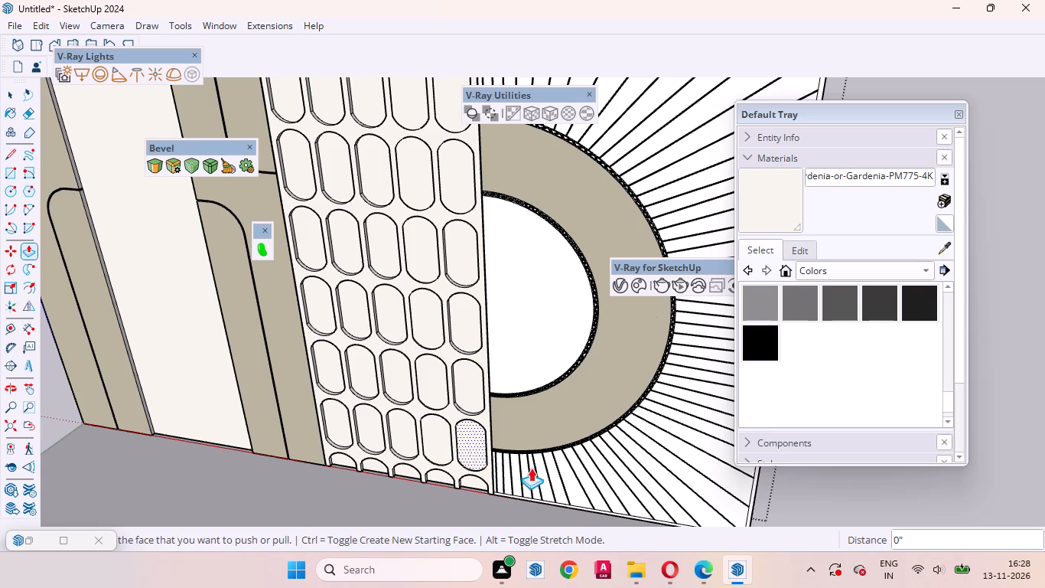
pyautogui.press('space')
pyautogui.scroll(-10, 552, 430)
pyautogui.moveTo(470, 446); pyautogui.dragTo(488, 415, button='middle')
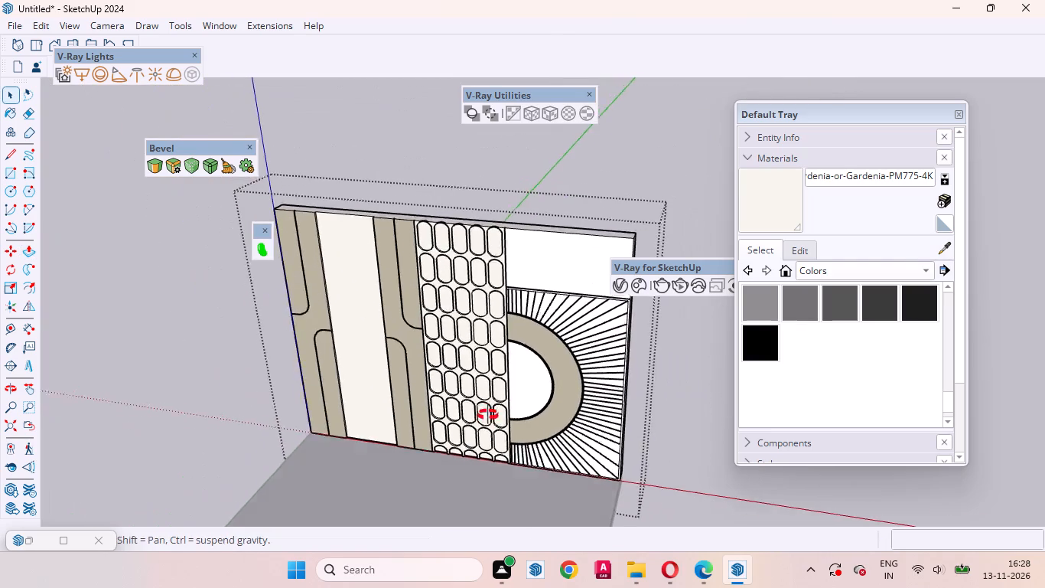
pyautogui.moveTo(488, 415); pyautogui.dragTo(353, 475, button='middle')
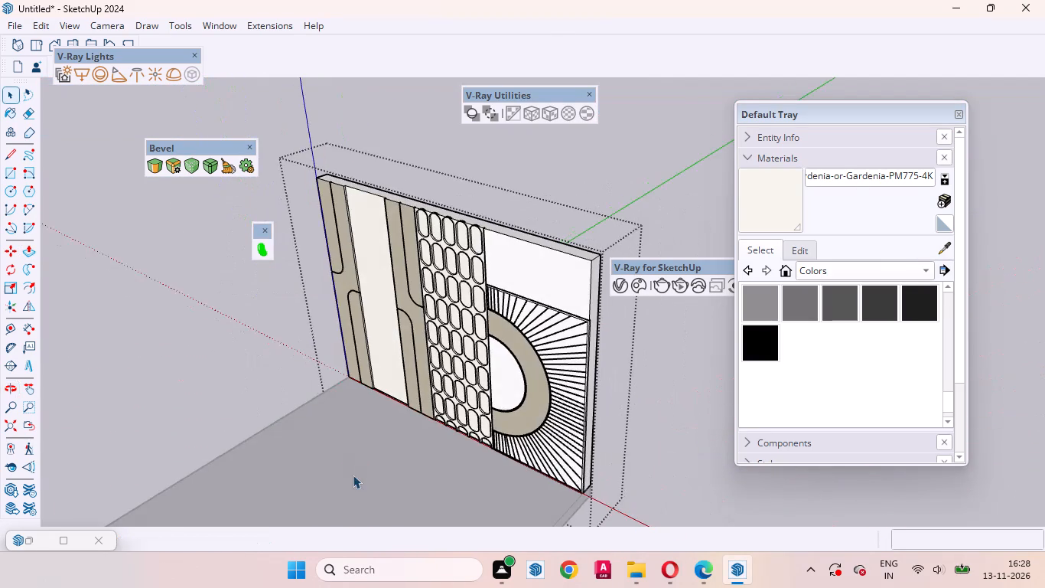
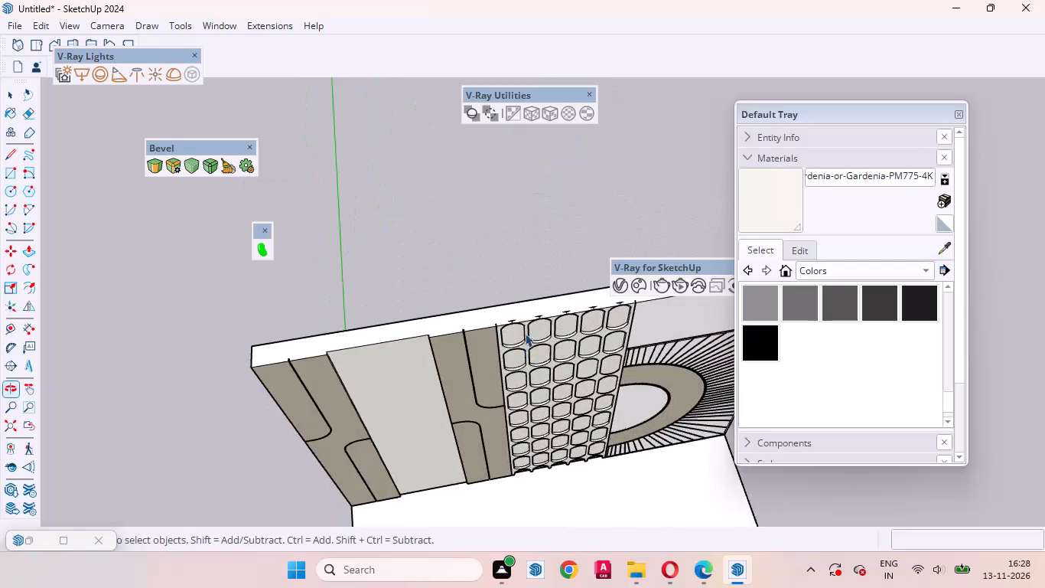
# Examine the decorative wall panel from several angles, including its capsule grid and semicircular sunburst section.
pyautogui.scroll(14, 531, 316)
pyautogui.scroll(4, 239, 340)
pyautogui.moveTo(278, 358); pyautogui.dragTo(422, 344, button='middle')
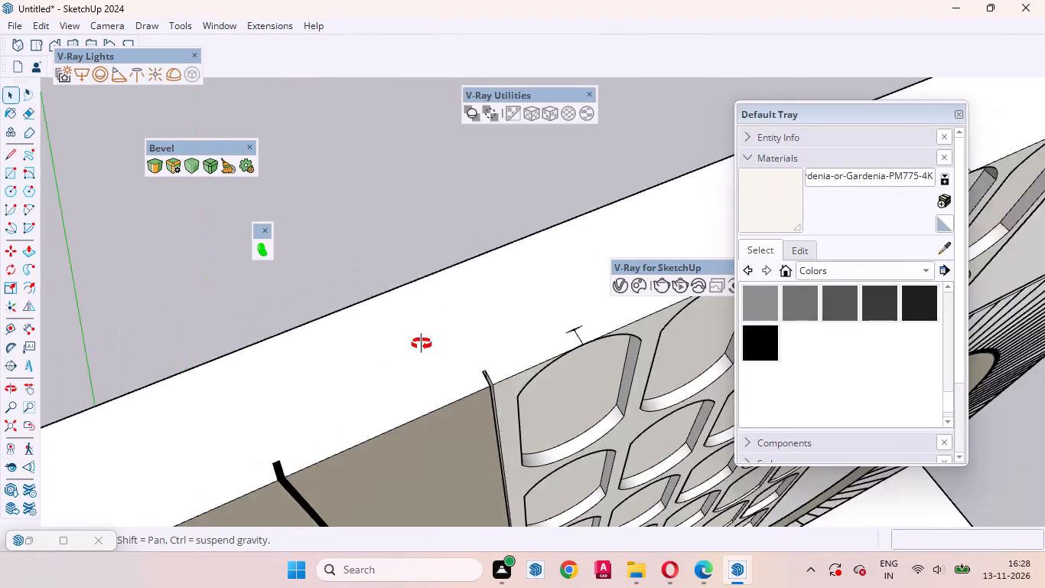
pyautogui.moveTo(422, 344); pyautogui.dragTo(476, 285, button='middle')
pyautogui.scroll(-17, 383, 286)
pyautogui.moveTo(430, 414); pyautogui.dragTo(419, 415, button='middle')
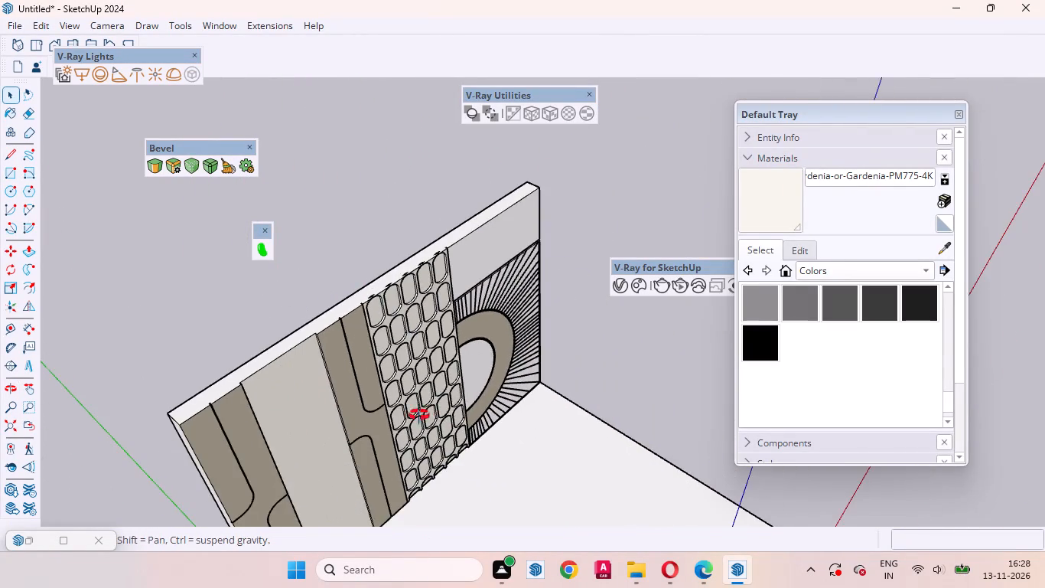
pyautogui.moveTo(419, 415); pyautogui.dragTo(262, 328, button='middle')
pyautogui.scroll(13, 274, 335)
pyautogui.moveTo(332, 344); pyautogui.dragTo(428, 347, button='middle')
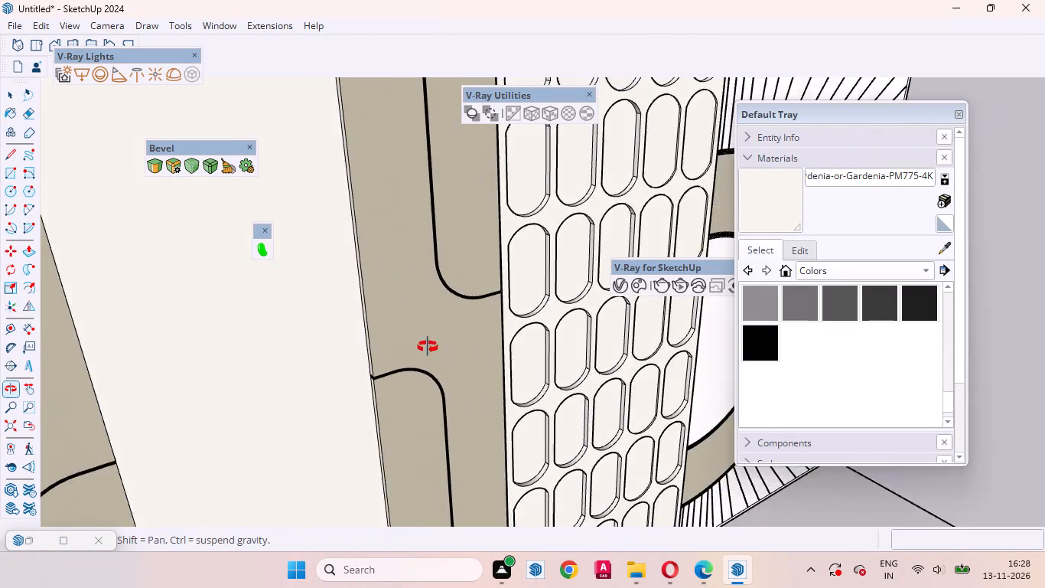
pyautogui.moveTo(428, 347); pyautogui.dragTo(295, 379, button='middle')
pyautogui.click(282, 335)
pyautogui.scroll(-8, 327, 400)
pyautogui.scroll(-4, 397, 335)
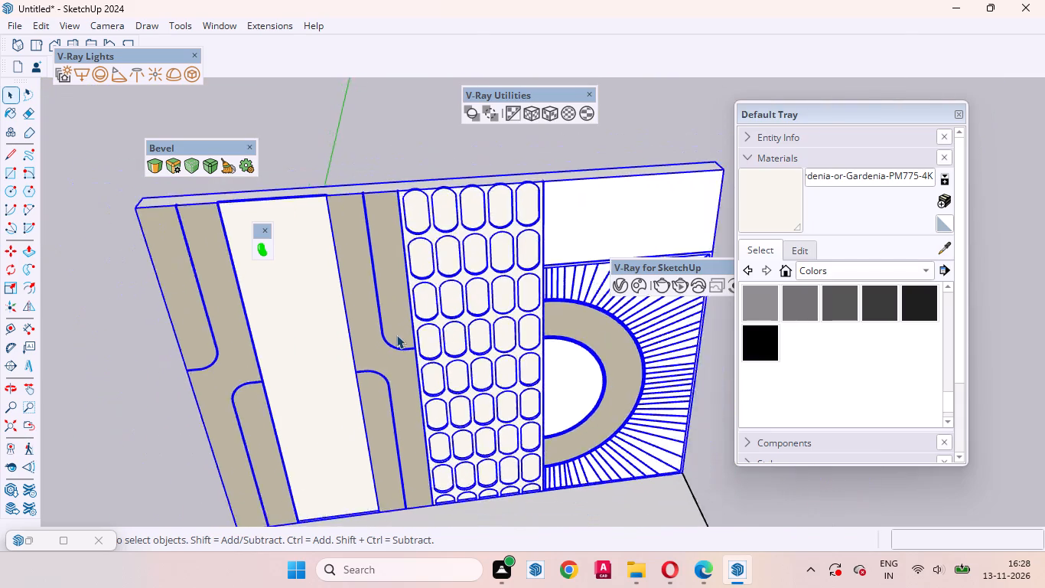
pyautogui.scroll(-1, 396, 335)
pyautogui.moveTo(571, 423); pyautogui.dragTo(488, 319, button='middle')
pyautogui.scroll(-7, 480, 350)
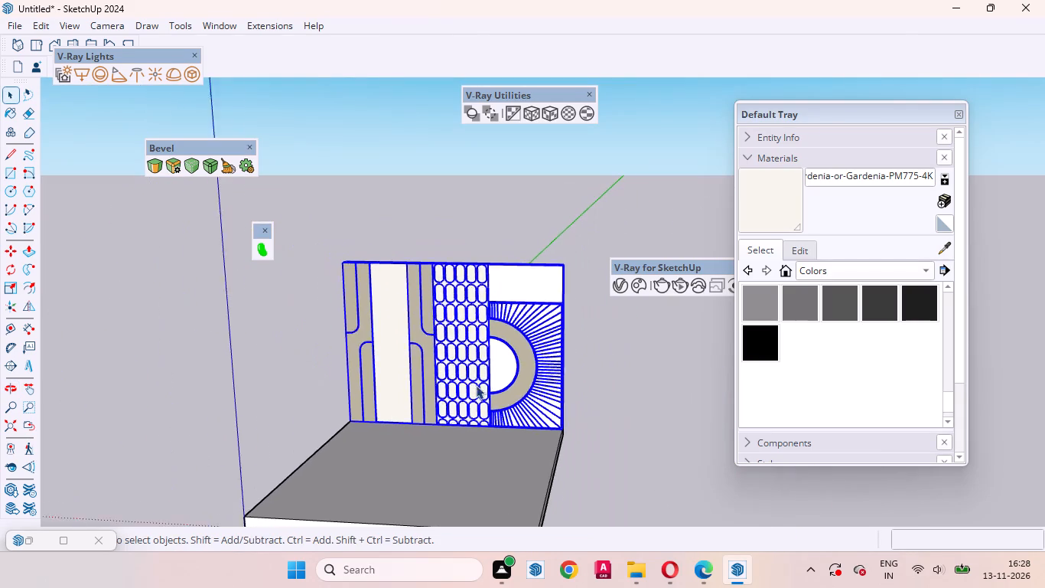
pyautogui.click(601, 382)
pyautogui.scroll(3, 497, 289)
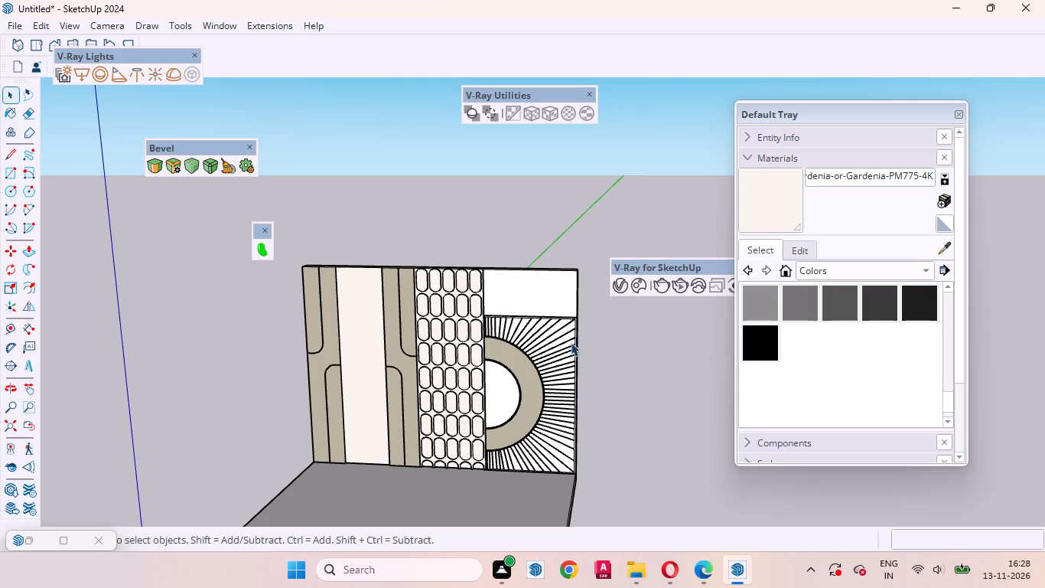
pyautogui.scroll(12, 467, 370)
pyautogui.scroll(4, 581, 381)
pyautogui.scroll(-9, 474, 342)
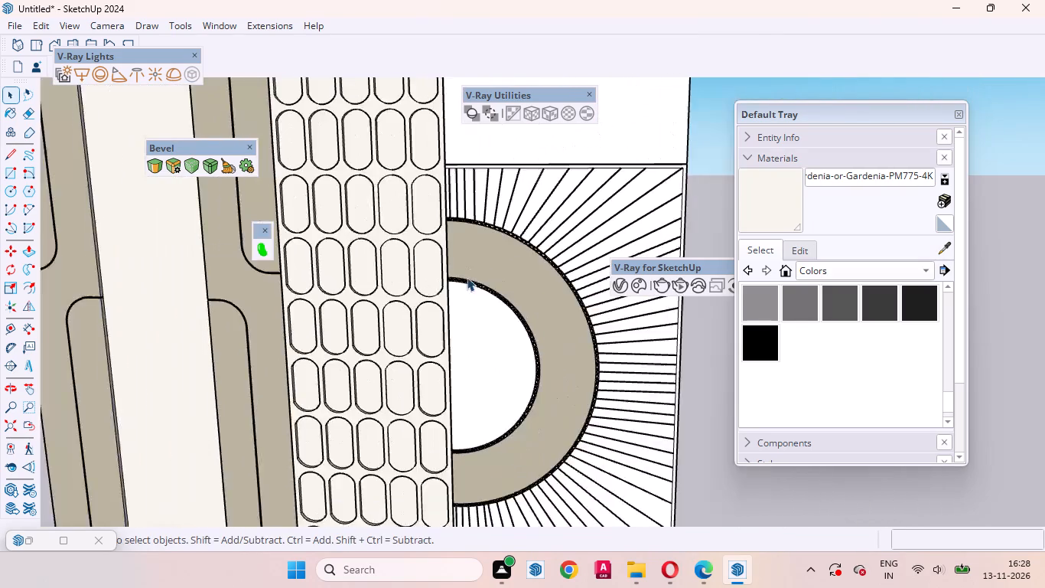
pyautogui.scroll(2, 496, 361)
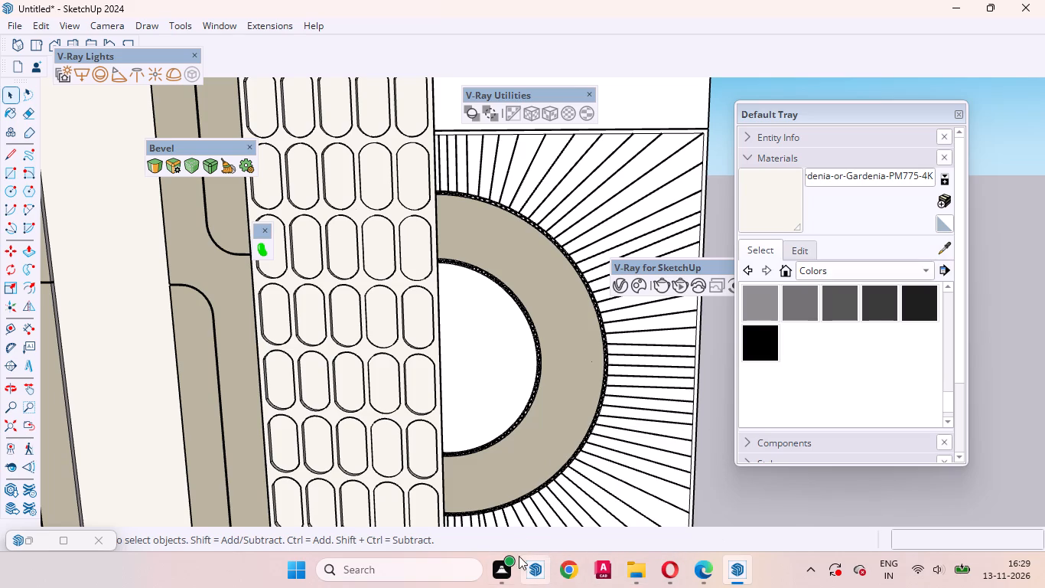
# Inside the wall panel group, offset the outline of the inner white semicircle face inward by about 3 15/16".
pyautogui.scroll(6, 464, 439)
pyautogui.click(464, 422)
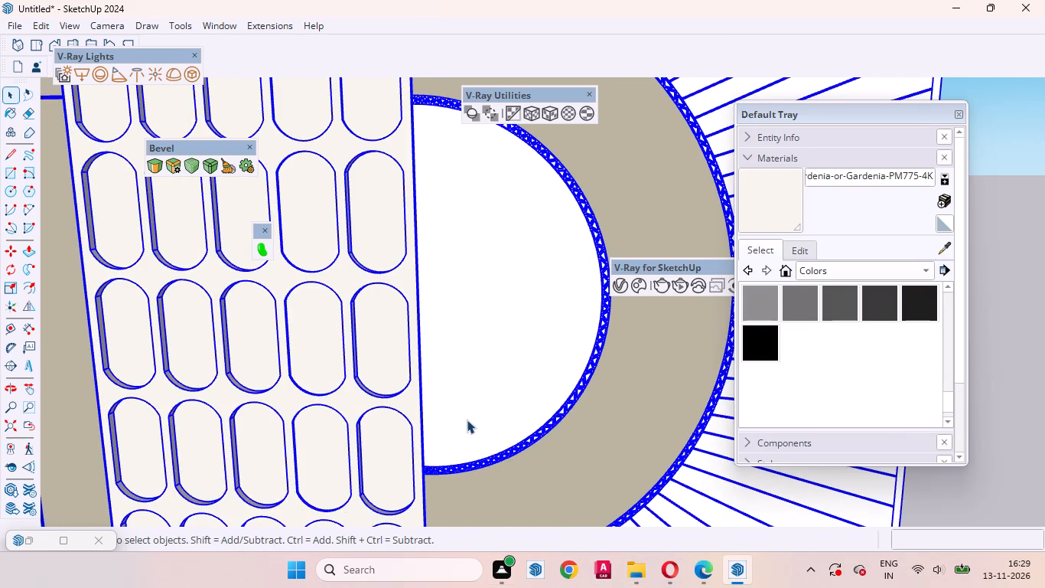
pyautogui.doubleClick(467, 420)
pyautogui.doubleClick(470, 412)
pyautogui.click(485, 403)
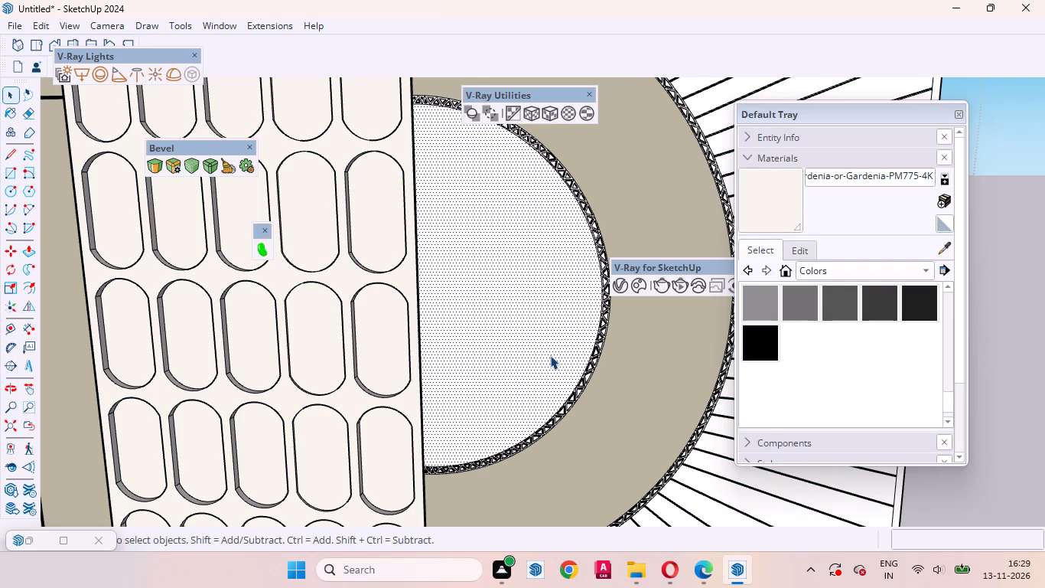
pyautogui.press('f')
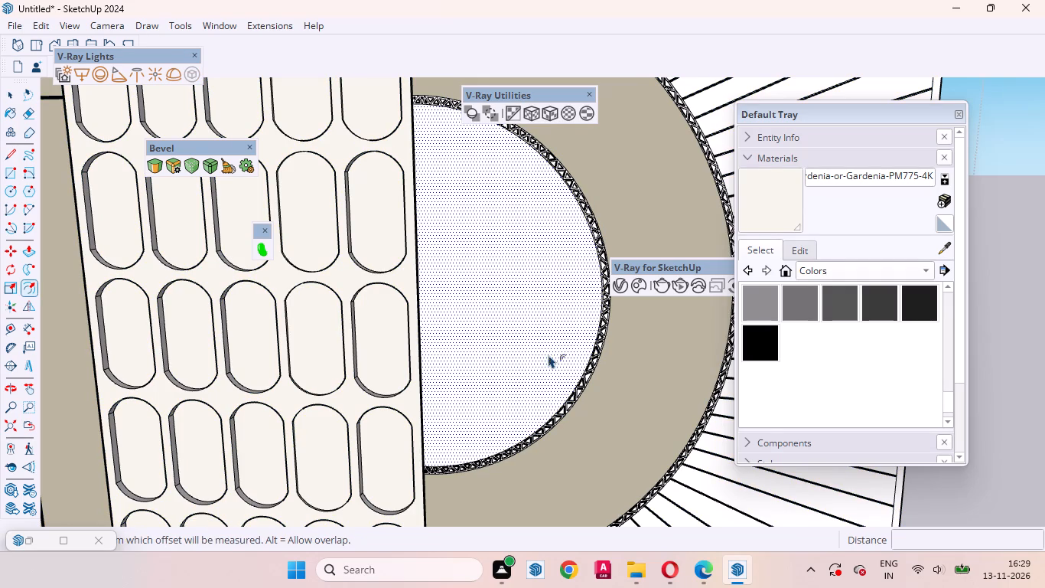
pyautogui.click(494, 319)
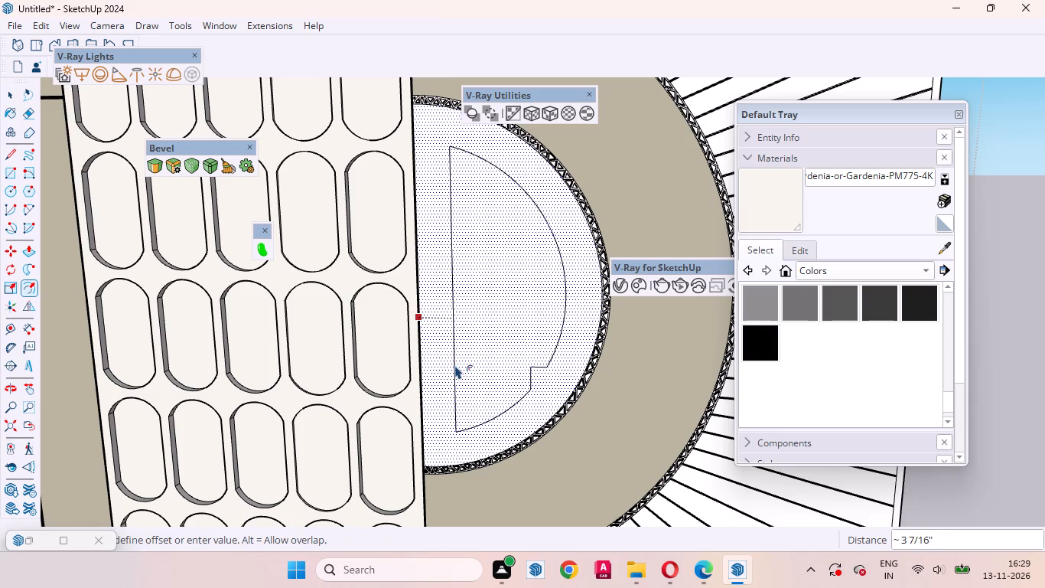
pyautogui.click(458, 366)
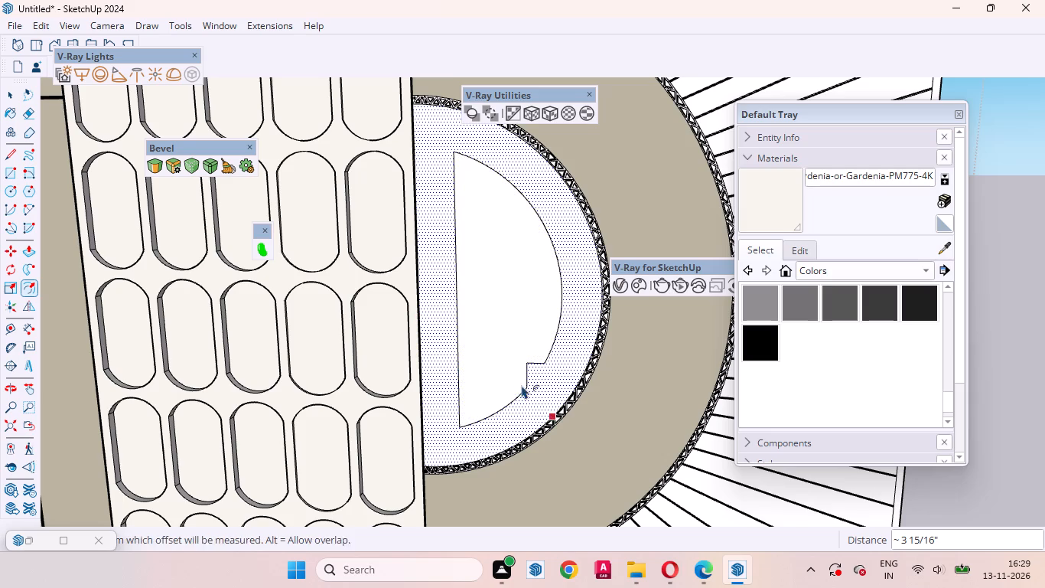
pyautogui.press('space')
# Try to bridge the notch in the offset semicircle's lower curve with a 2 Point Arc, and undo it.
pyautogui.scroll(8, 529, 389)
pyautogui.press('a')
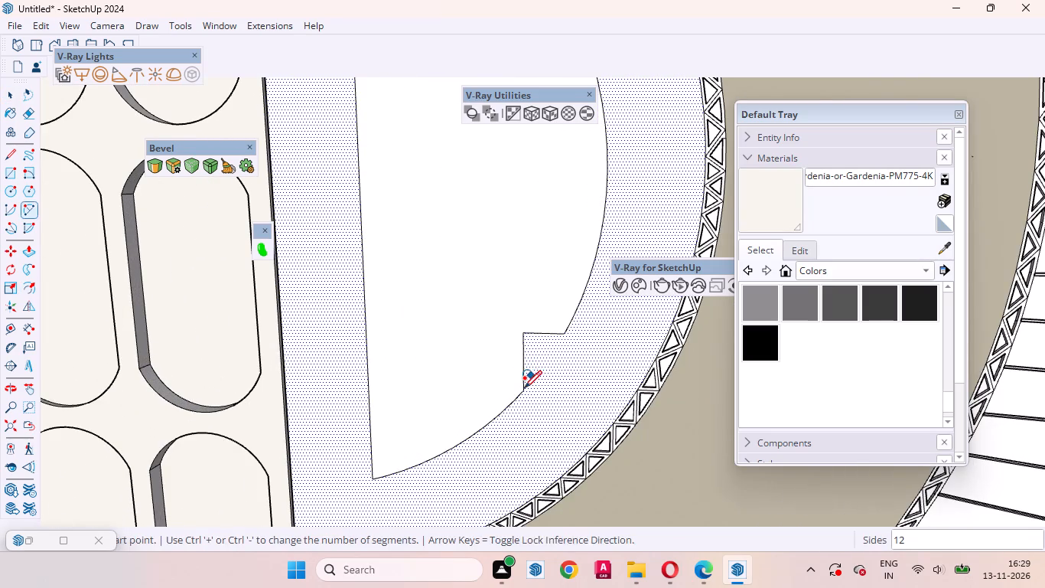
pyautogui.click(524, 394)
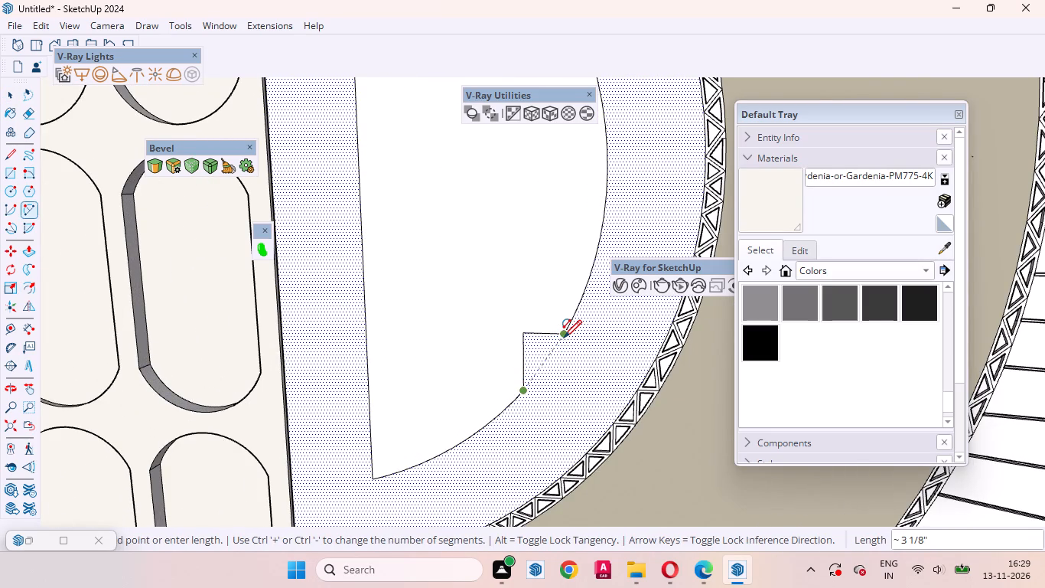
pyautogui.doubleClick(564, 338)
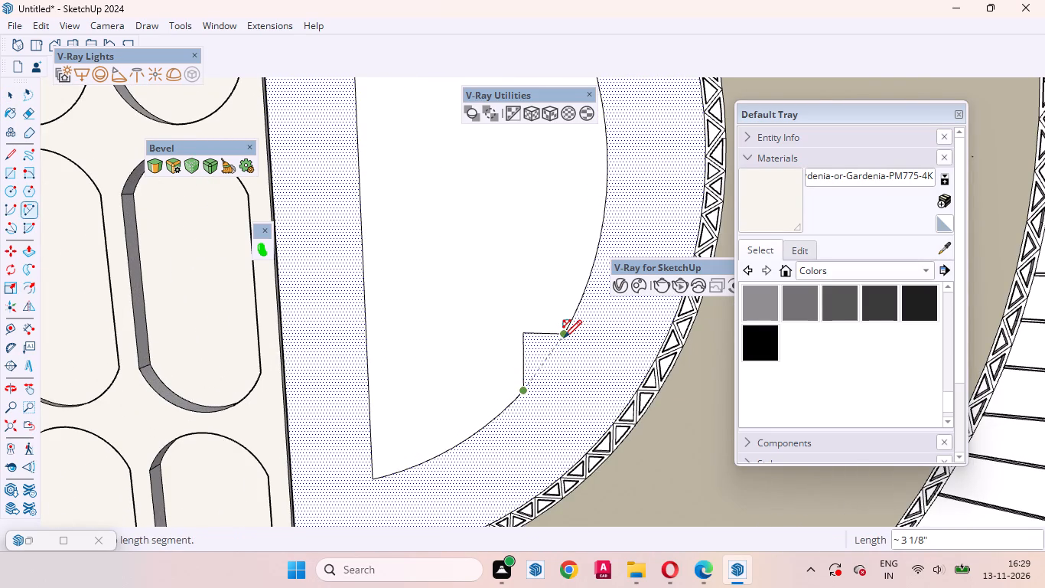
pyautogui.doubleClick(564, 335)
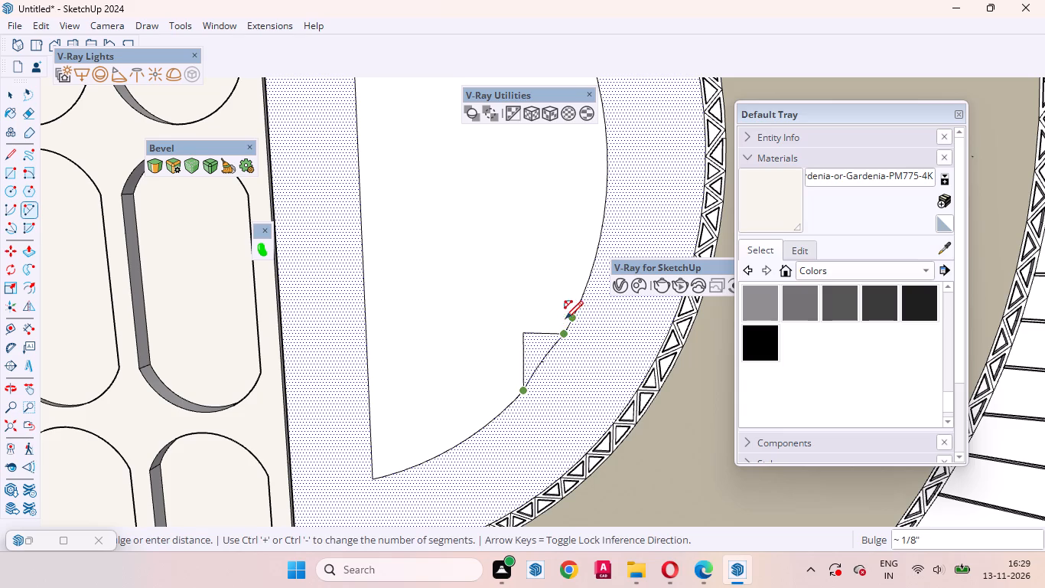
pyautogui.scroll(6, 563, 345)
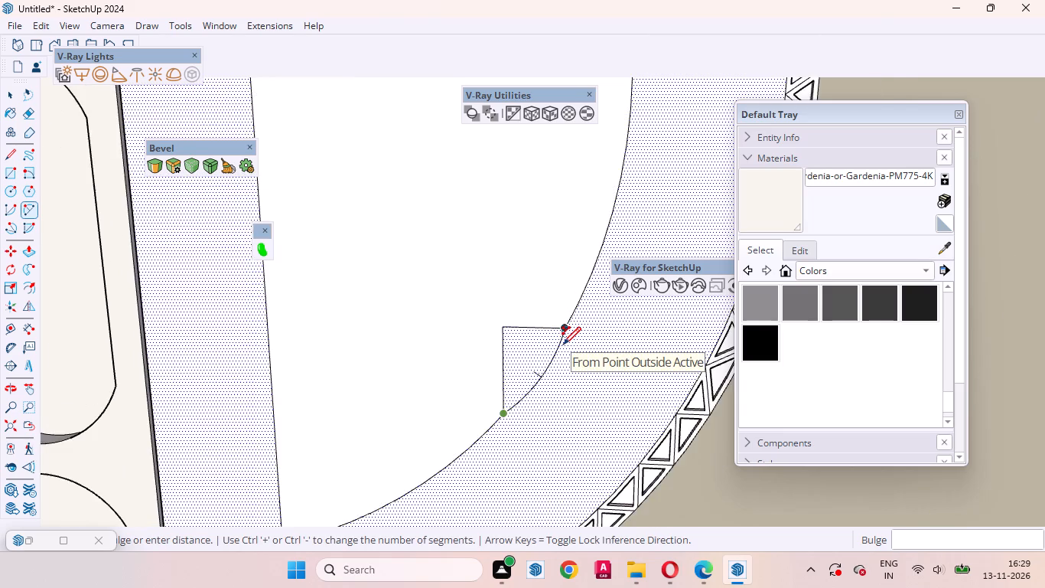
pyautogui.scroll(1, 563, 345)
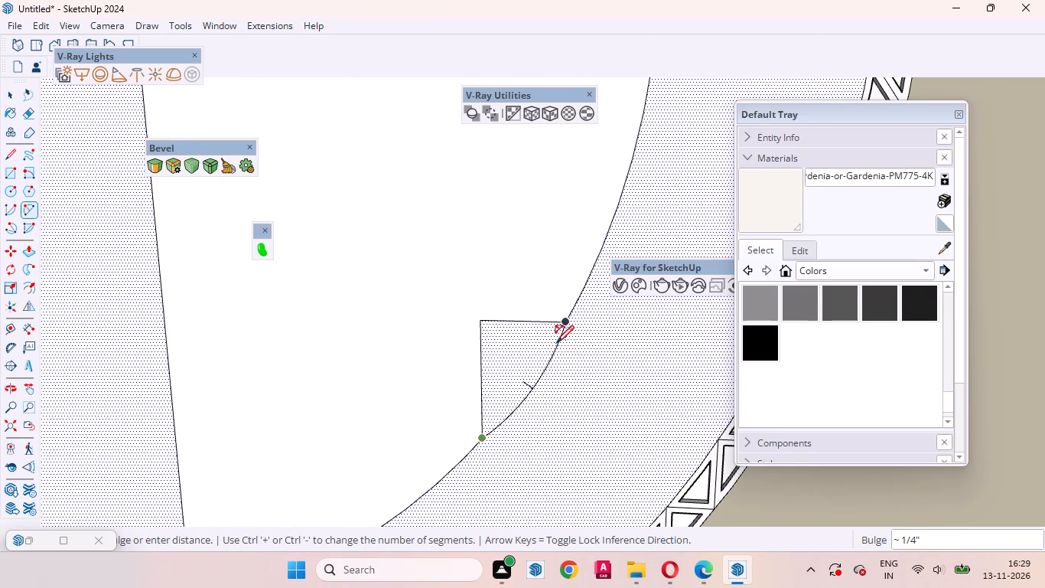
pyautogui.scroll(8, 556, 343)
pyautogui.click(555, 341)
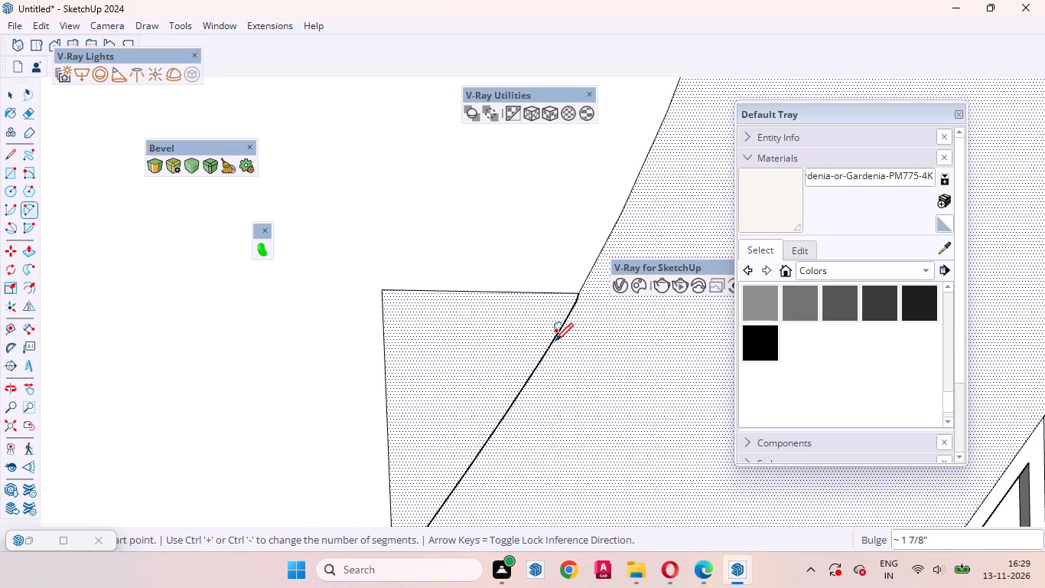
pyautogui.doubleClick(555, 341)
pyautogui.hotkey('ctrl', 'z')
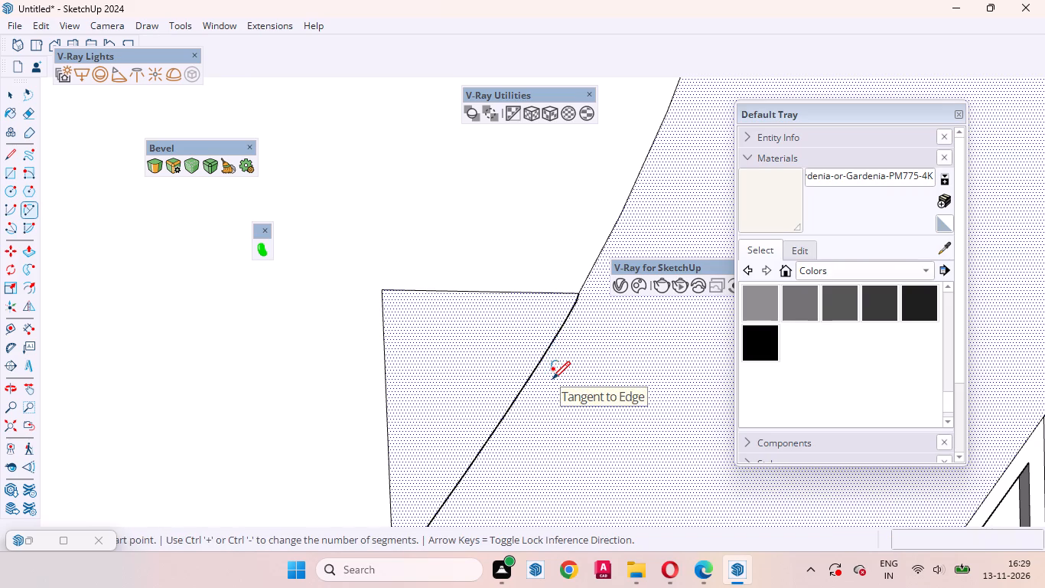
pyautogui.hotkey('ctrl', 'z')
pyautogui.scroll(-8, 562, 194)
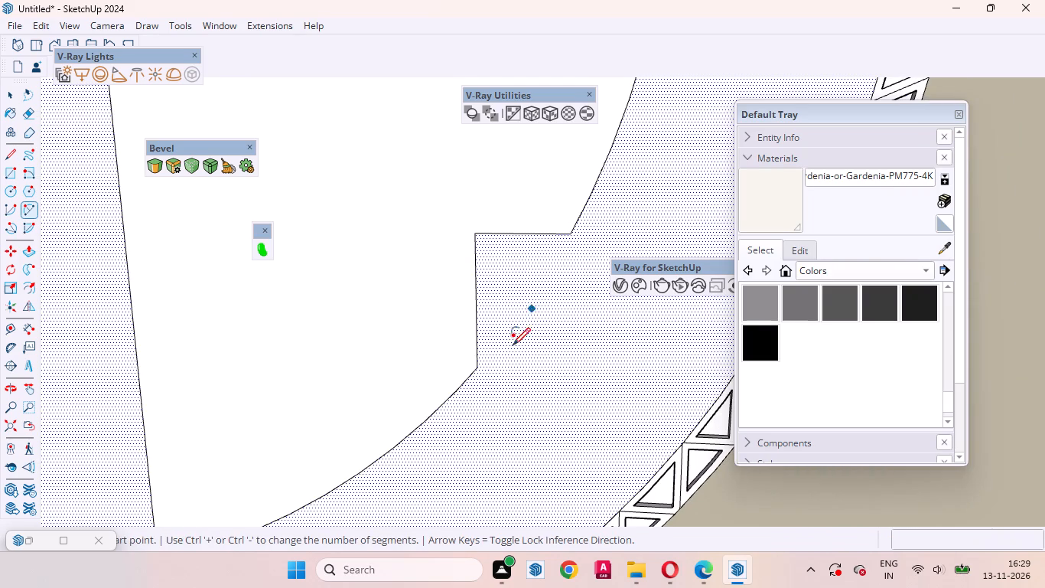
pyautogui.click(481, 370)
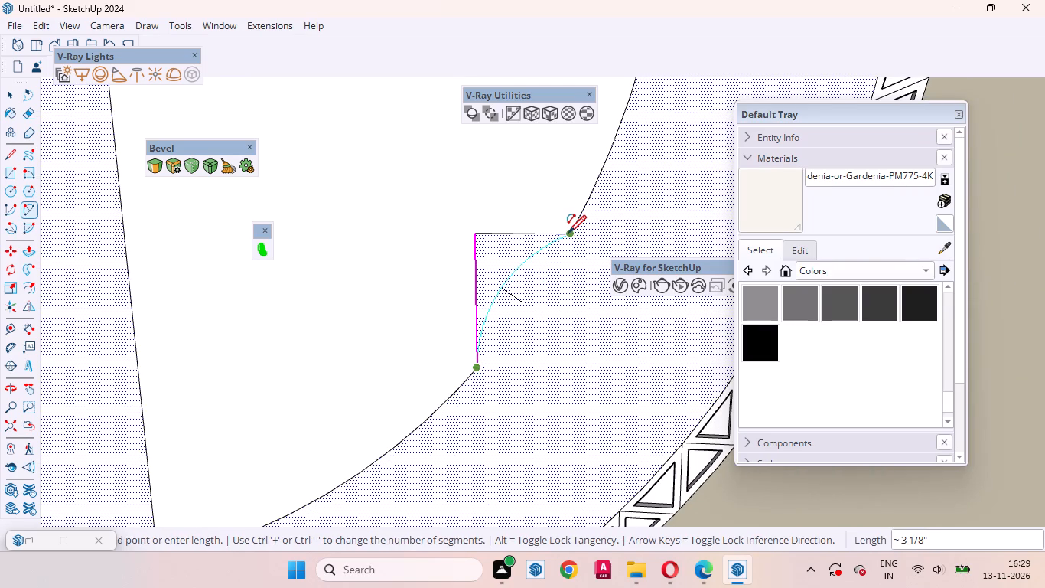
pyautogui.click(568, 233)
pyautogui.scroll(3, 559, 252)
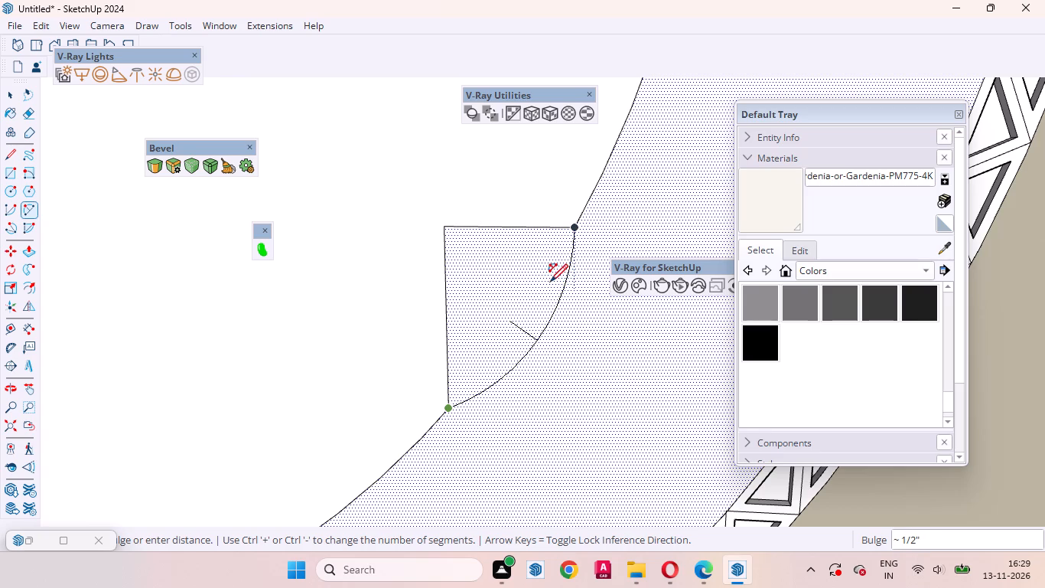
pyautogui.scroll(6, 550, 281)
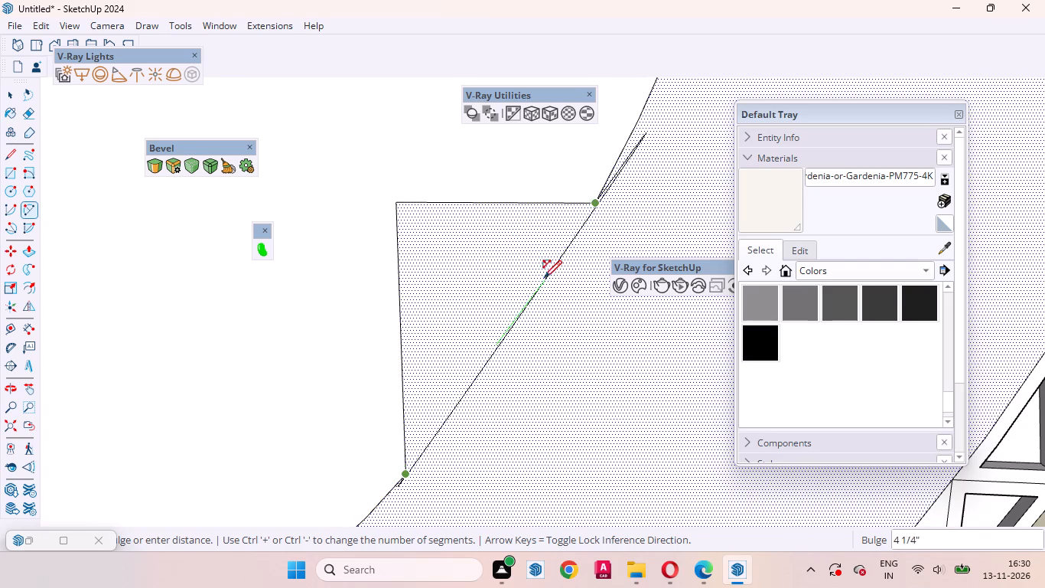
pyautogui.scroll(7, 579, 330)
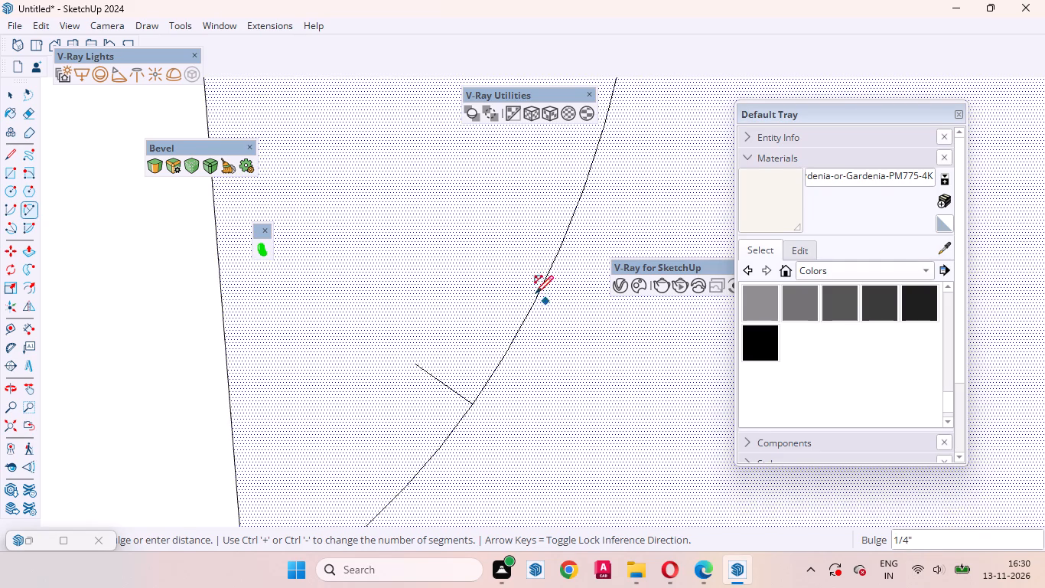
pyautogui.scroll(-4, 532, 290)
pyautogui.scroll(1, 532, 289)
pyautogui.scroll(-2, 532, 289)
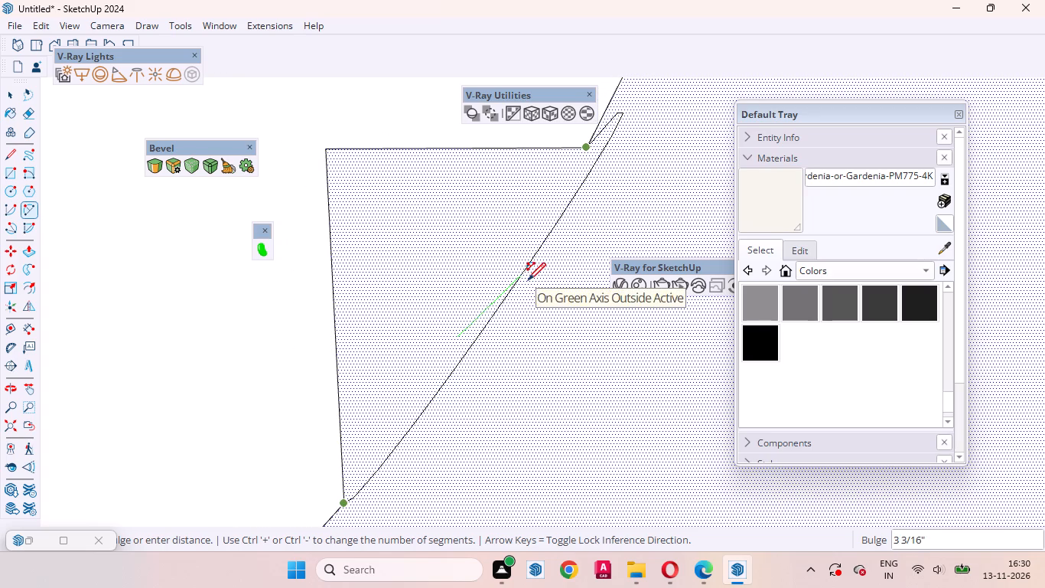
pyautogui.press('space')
# Draw a straight line about 3 1/8" long across the notch, joining the two broken ends of the offset curve.
pyautogui.scroll(-5, 499, 328)
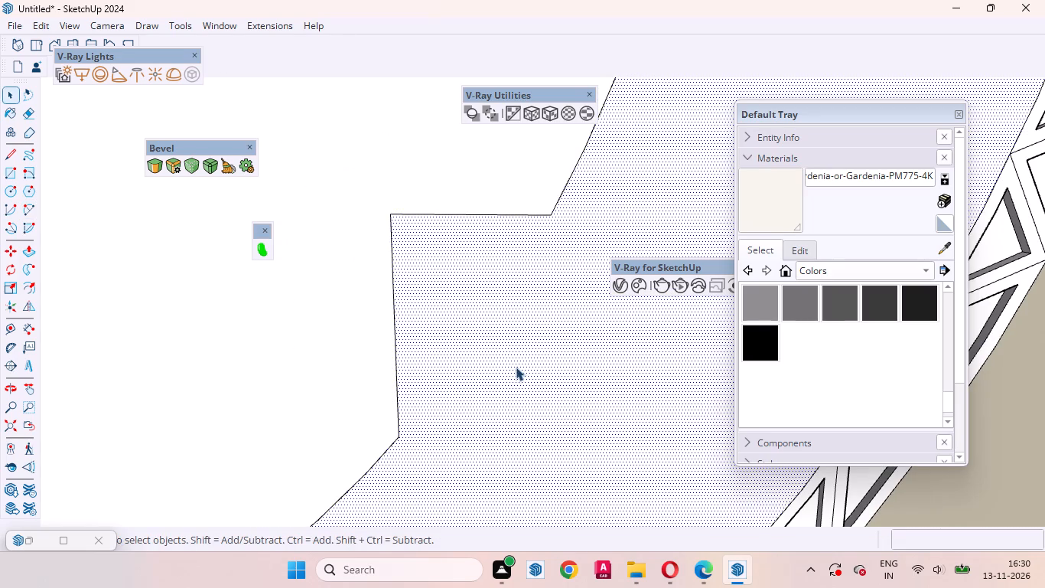
pyautogui.press('l')
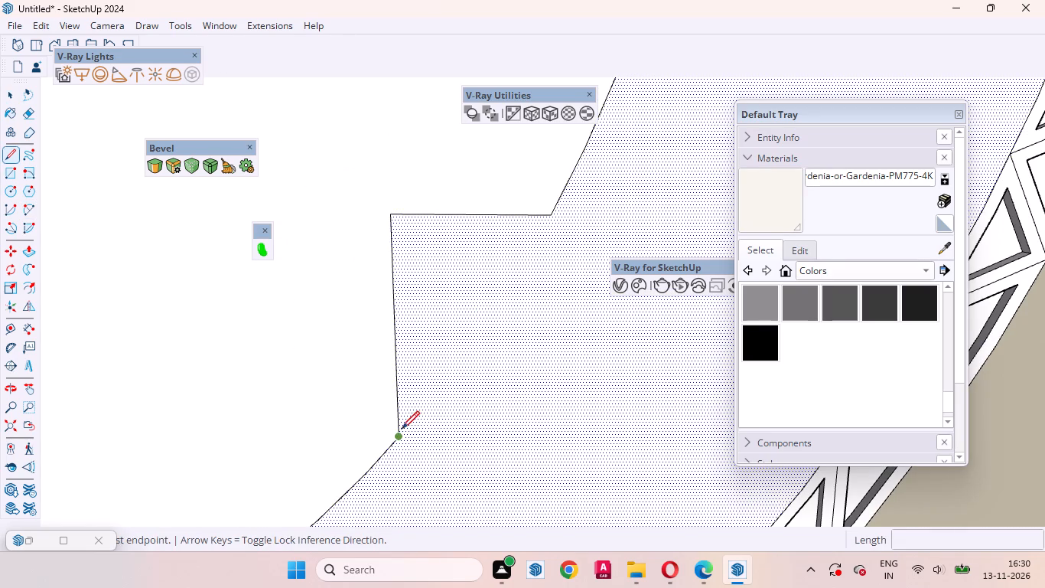
pyautogui.click(402, 433)
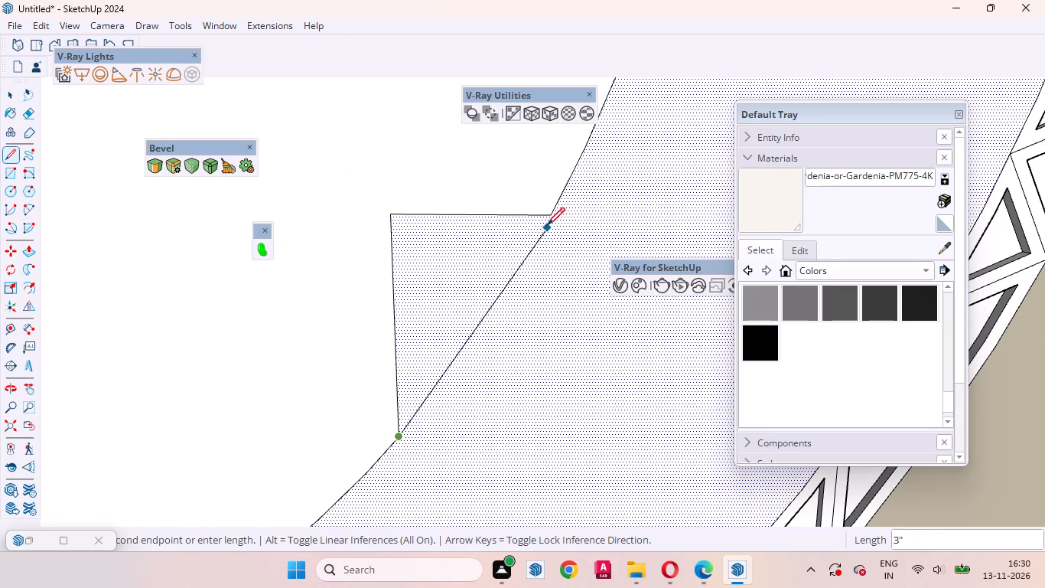
pyautogui.click(550, 217)
pyautogui.press('space')
# Erase the two leftover notch edges on the offset semicircle's lower curve, keeping the bridging line.
pyautogui.click(464, 281)
pyautogui.scroll(-2, 506, 318)
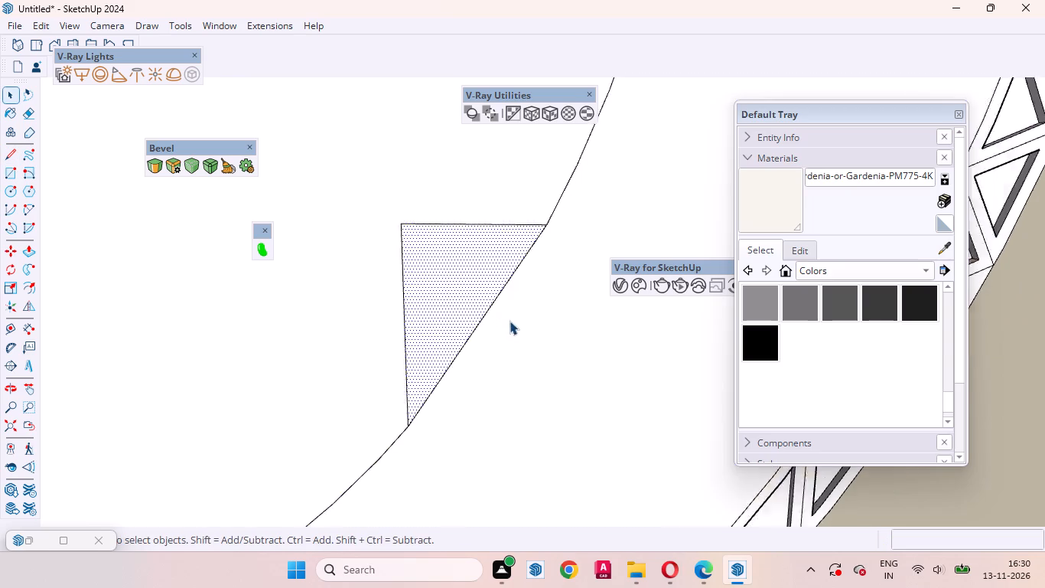
pyautogui.scroll(-13, 509, 321)
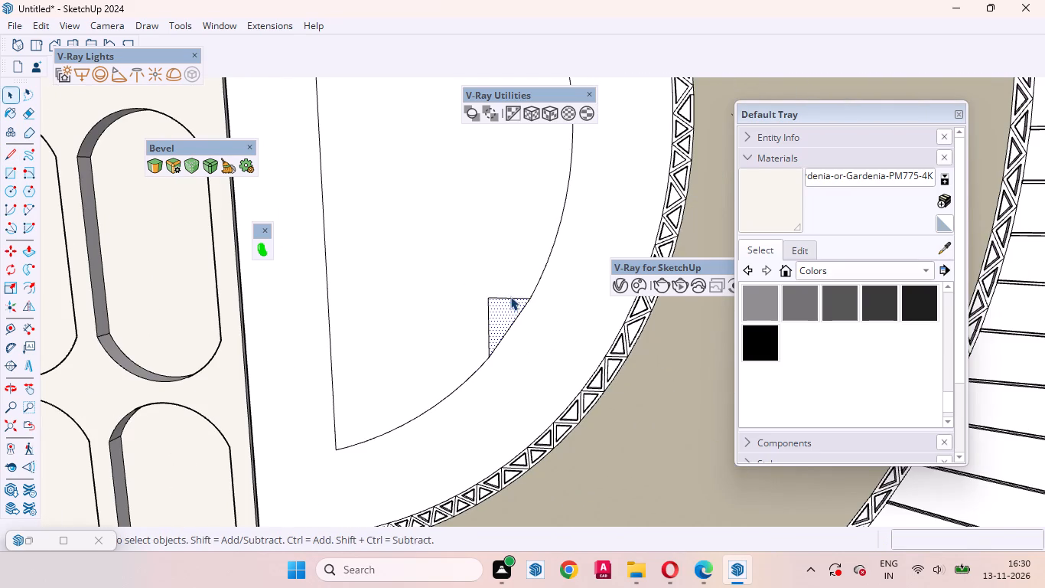
pyautogui.click(509, 299)
pyautogui.rightClick(509, 299)
pyautogui.click(566, 322)
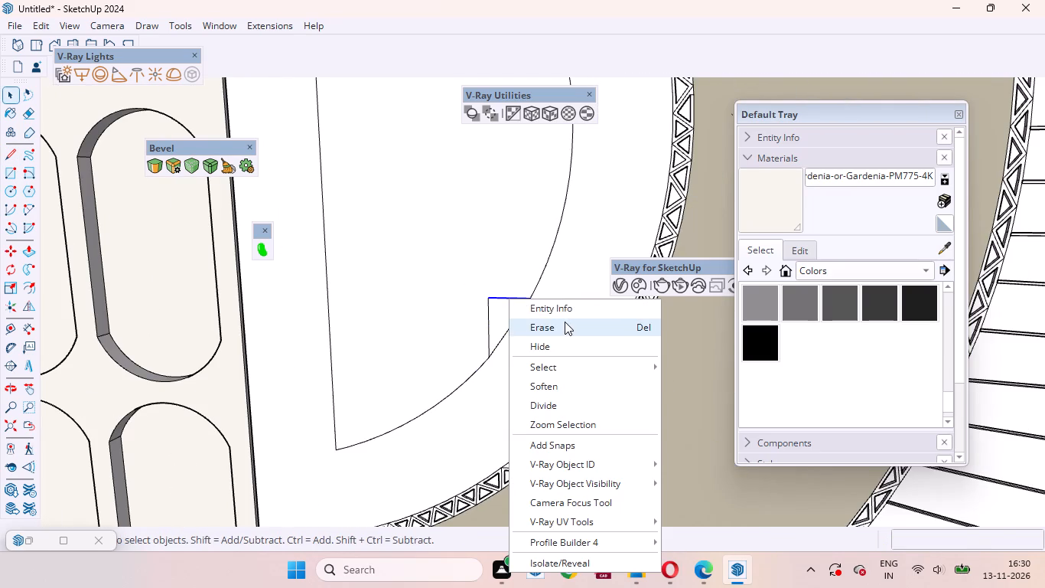
pyautogui.click(488, 314)
pyautogui.rightClick(488, 314)
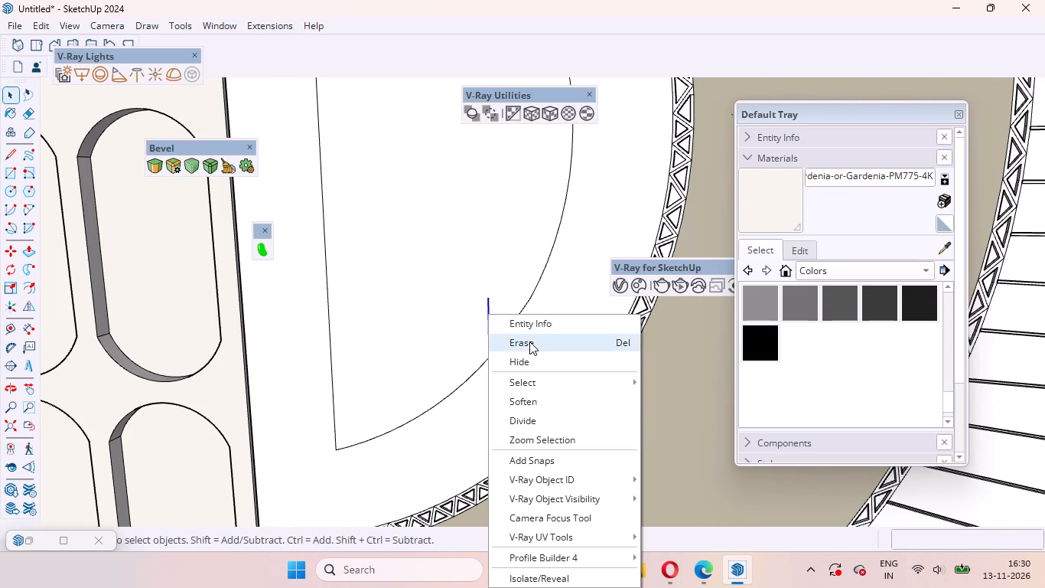
pyautogui.click(529, 341)
# Offset the cleaned inset semicircle face inward by about 2 3/8" to form a second, smaller semicircle outline.
pyautogui.scroll(-8, 530, 399)
pyautogui.click(490, 335)
pyautogui.scroll(-5, 465, 354)
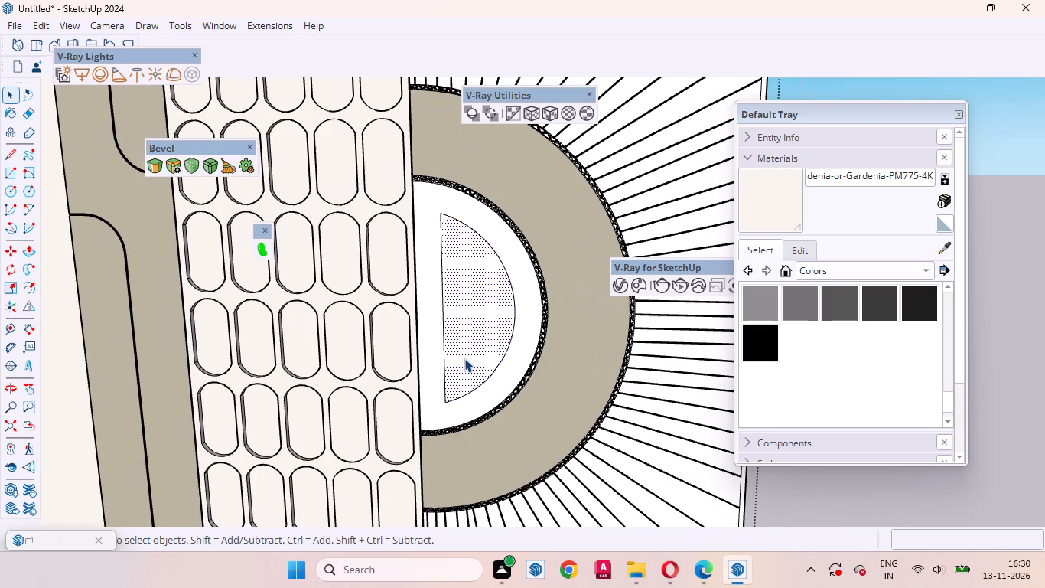
pyautogui.press('f')
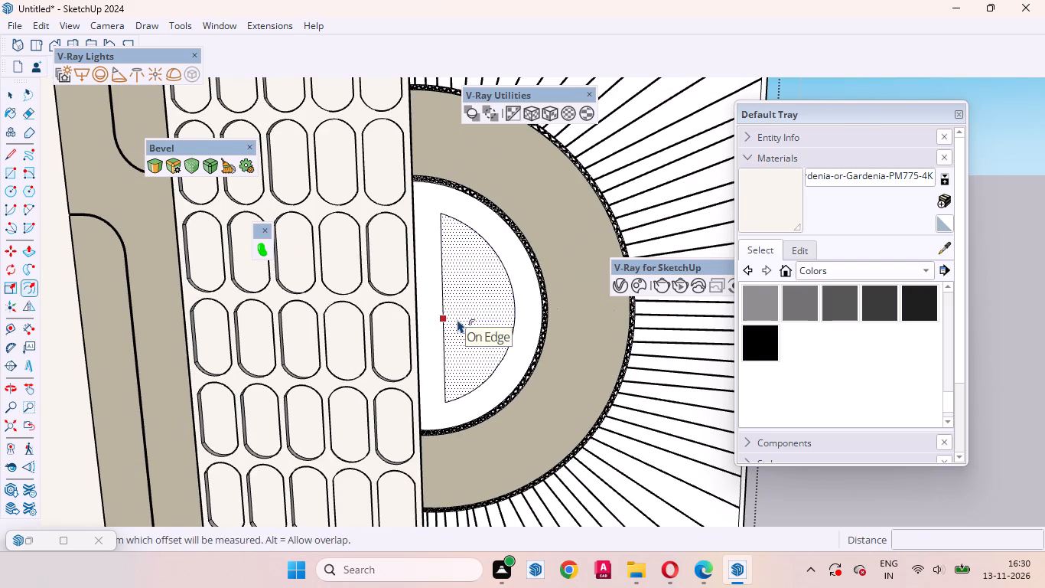
pyautogui.click(457, 319)
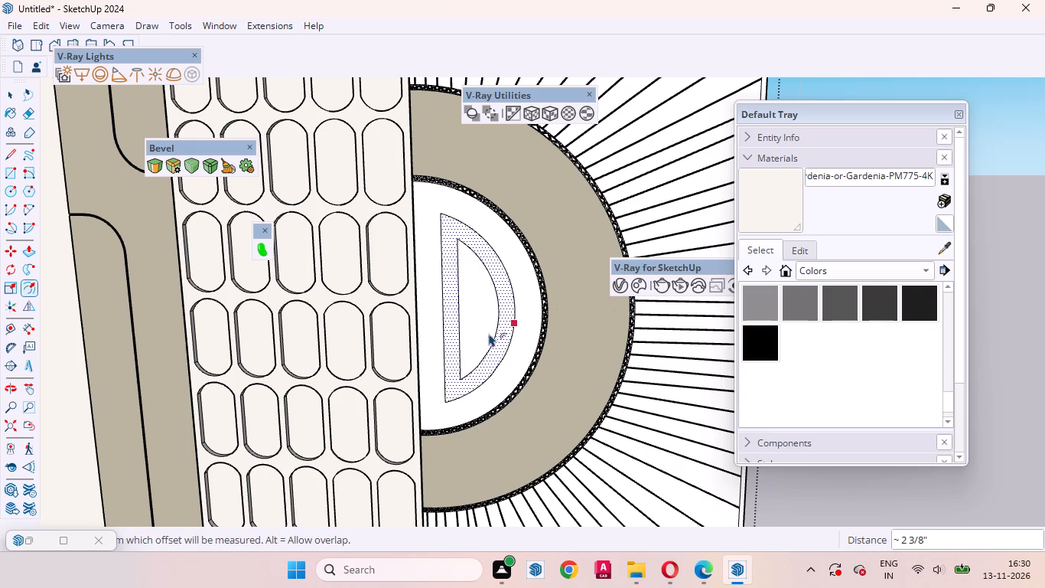
pyautogui.press('space')
# Move the band between the two inset semicircle outlines about 3 3/4" along the red axis, against the capsule grid's edge.
pyautogui.click(478, 281)
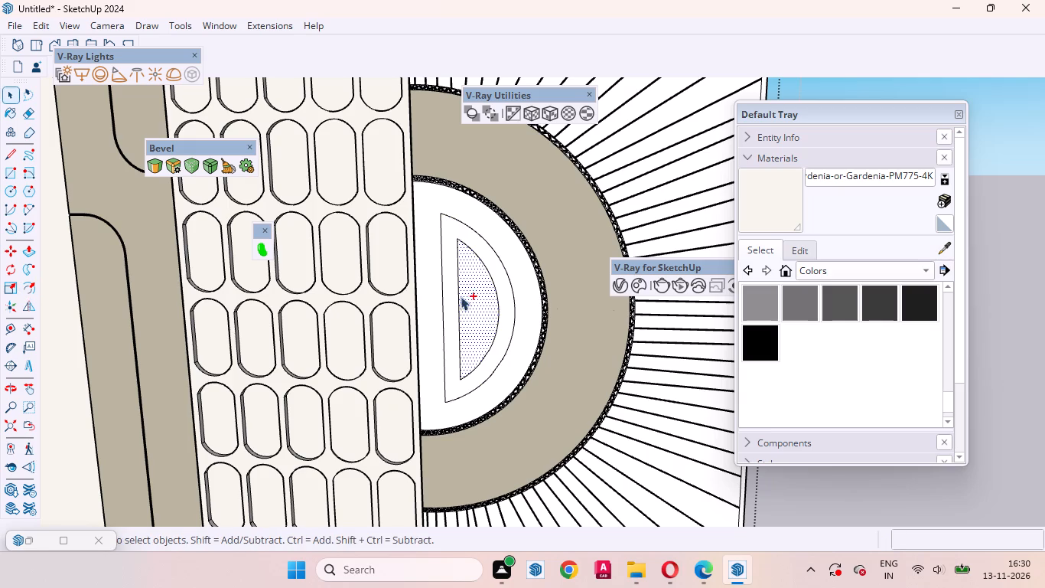
pyautogui.keyDown('ctrl'); pyautogui.click(456, 293); pyautogui.keyUp('ctrl')
pyautogui.scroll(-4, 477, 256)
pyautogui.scroll(3, 477, 343)
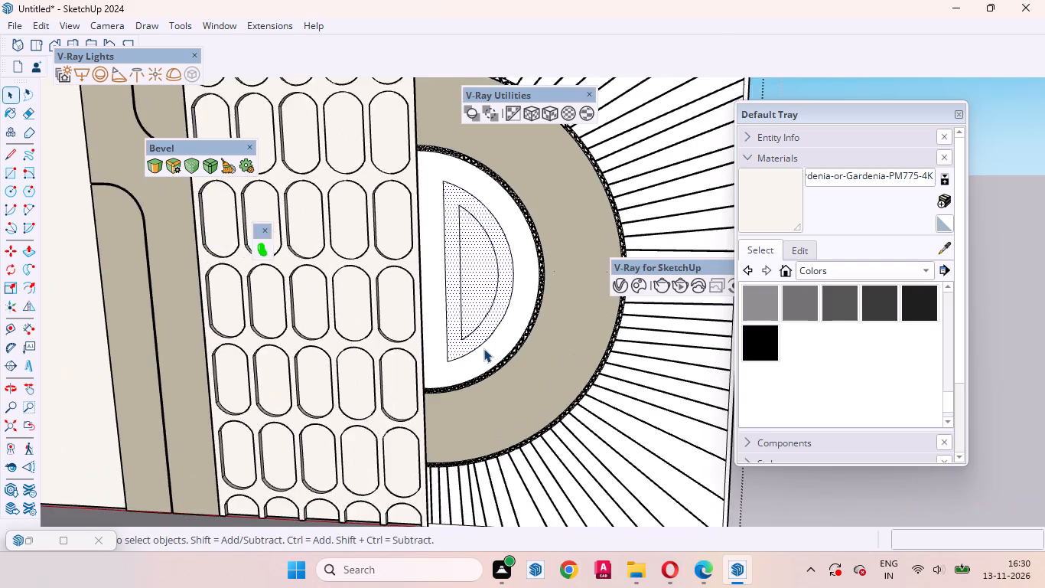
pyautogui.scroll(3, 483, 348)
pyautogui.press('m')
pyautogui.click(492, 350)
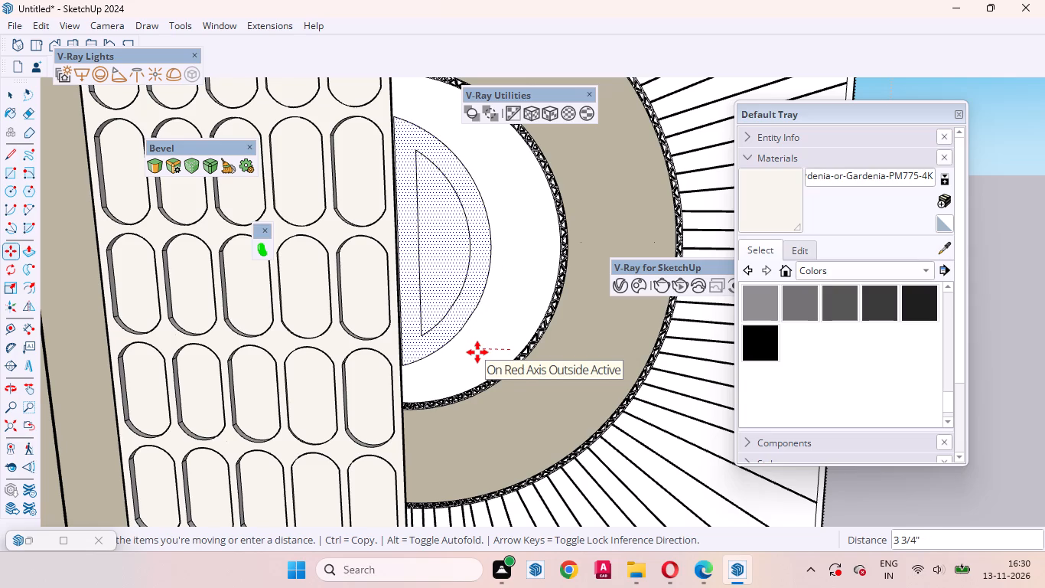
pyautogui.click(477, 352)
pyautogui.press('space')
# Examine the moved semicircle outlines and the surrounding sunburst section from near and far.
pyautogui.click(491, 338)
pyautogui.scroll(-7, 499, 382)
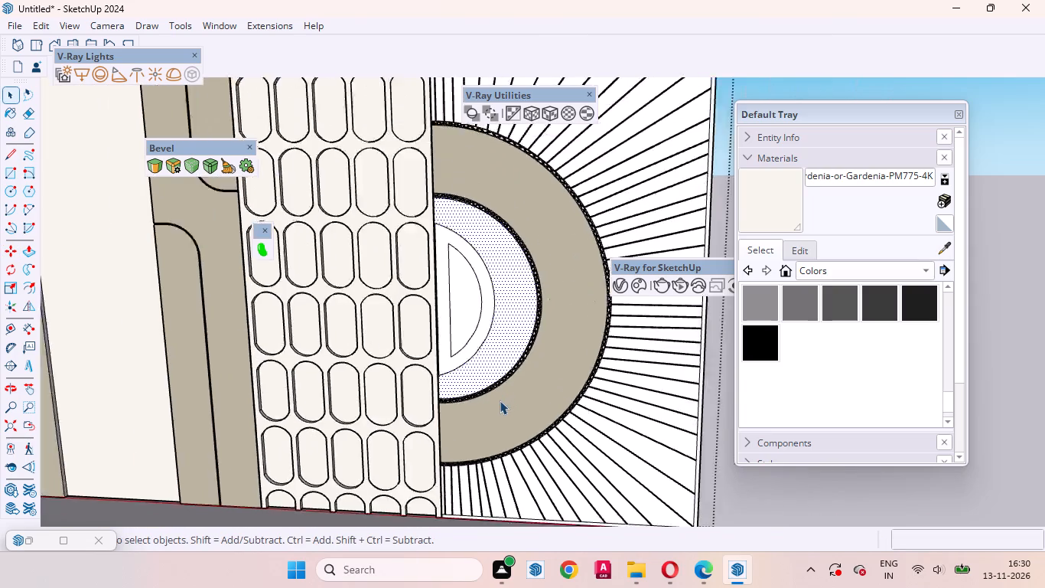
pyautogui.scroll(-1, 500, 400)
pyautogui.moveTo(501, 365); pyautogui.dragTo(558, 334, button='middle')
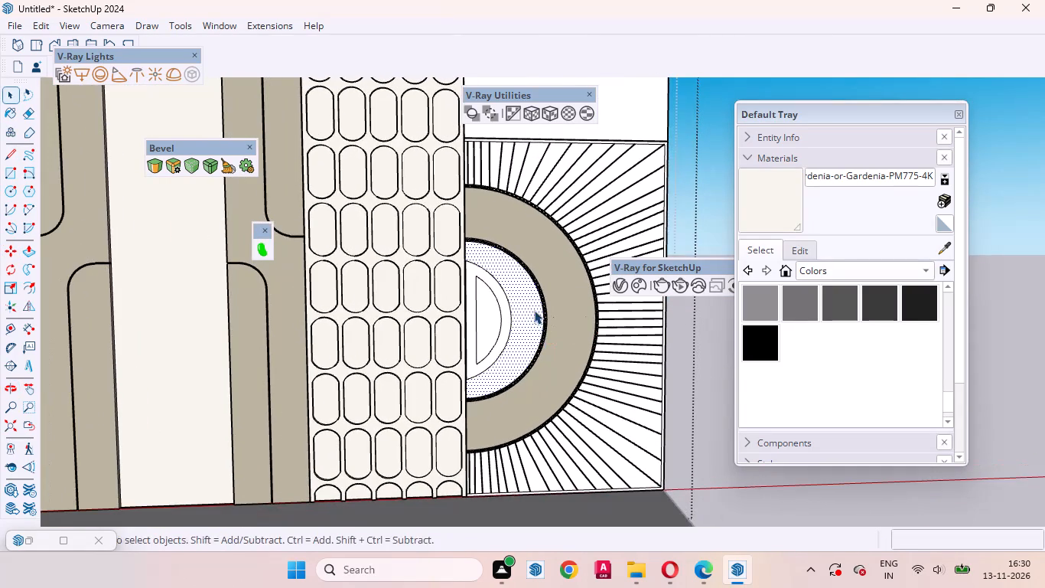
pyautogui.click(534, 310)
pyautogui.scroll(5, 489, 312)
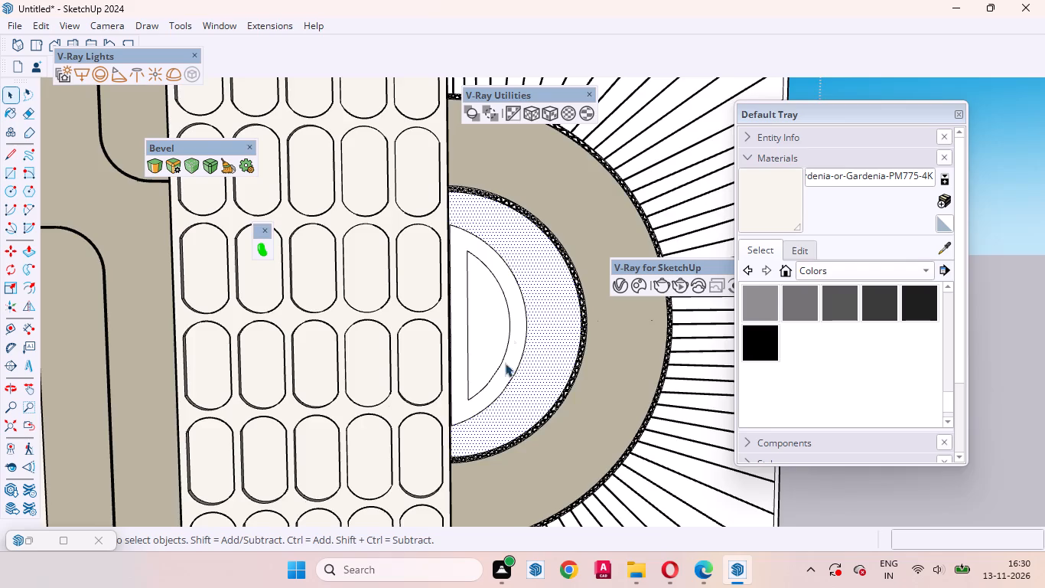
pyautogui.scroll(10, 516, 403)
pyautogui.scroll(-14, 508, 415)
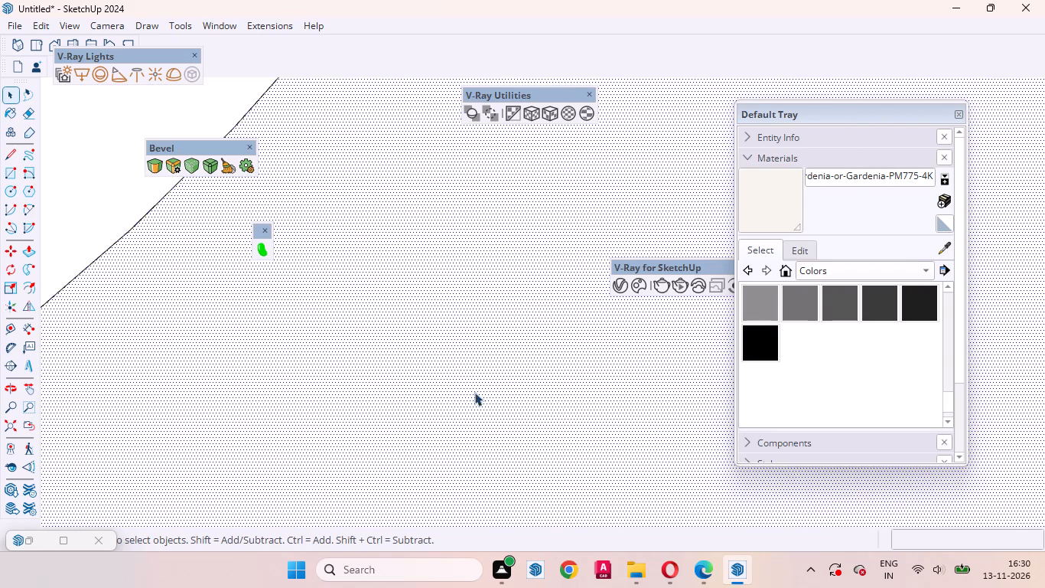
pyautogui.scroll(-20, 474, 392)
pyautogui.scroll(-13, 474, 392)
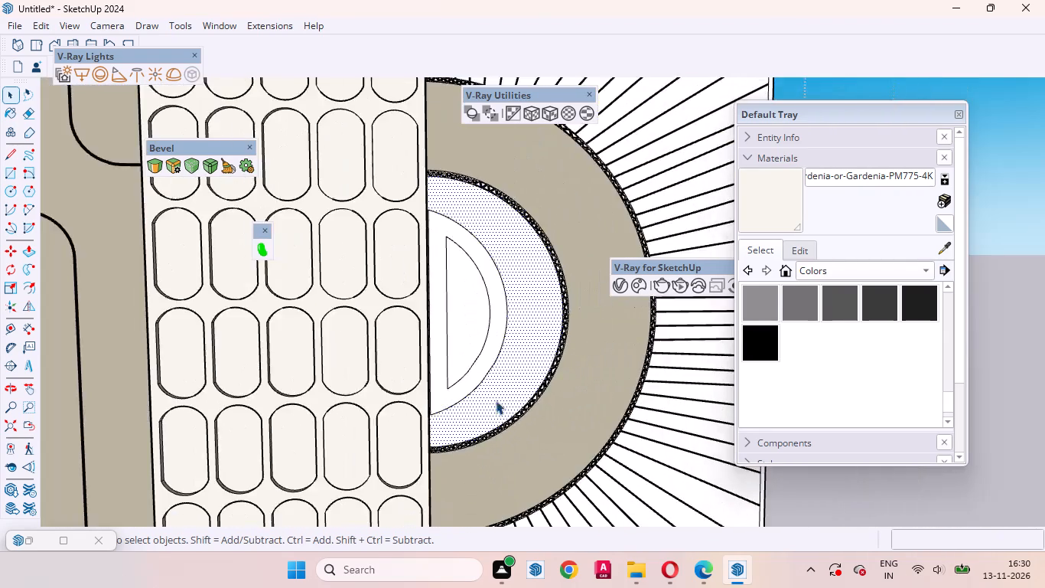
pyautogui.scroll(-2, 496, 400)
pyautogui.moveTo(512, 361); pyautogui.dragTo(477, 469, button='middle')
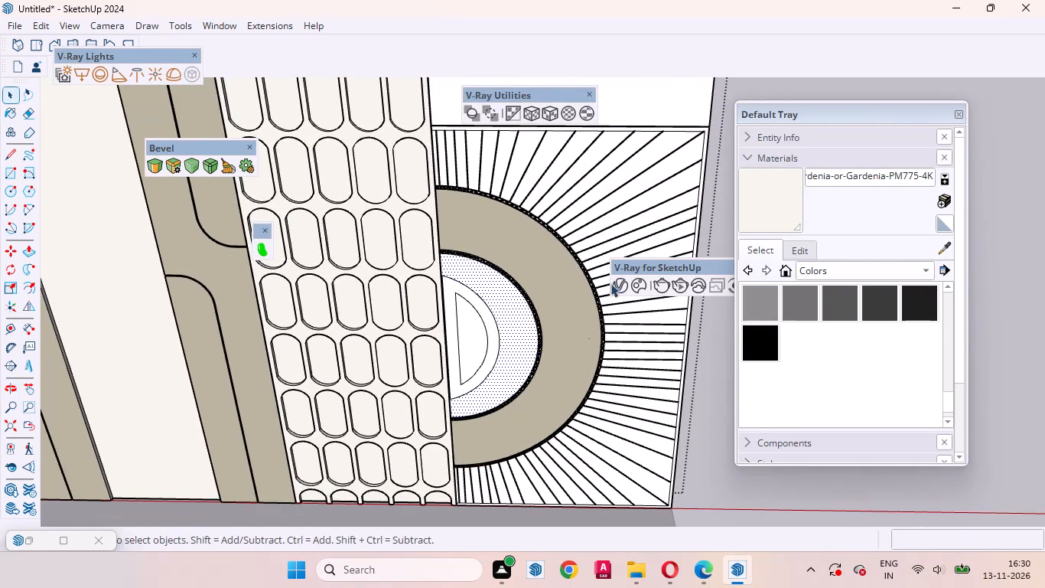
# Paint the sunburst ray faces above the semicircular arch with the off-white Gardenia-PM775-4K material.
pyautogui.click(789, 214)
pyautogui.scroll(8, 461, 185)
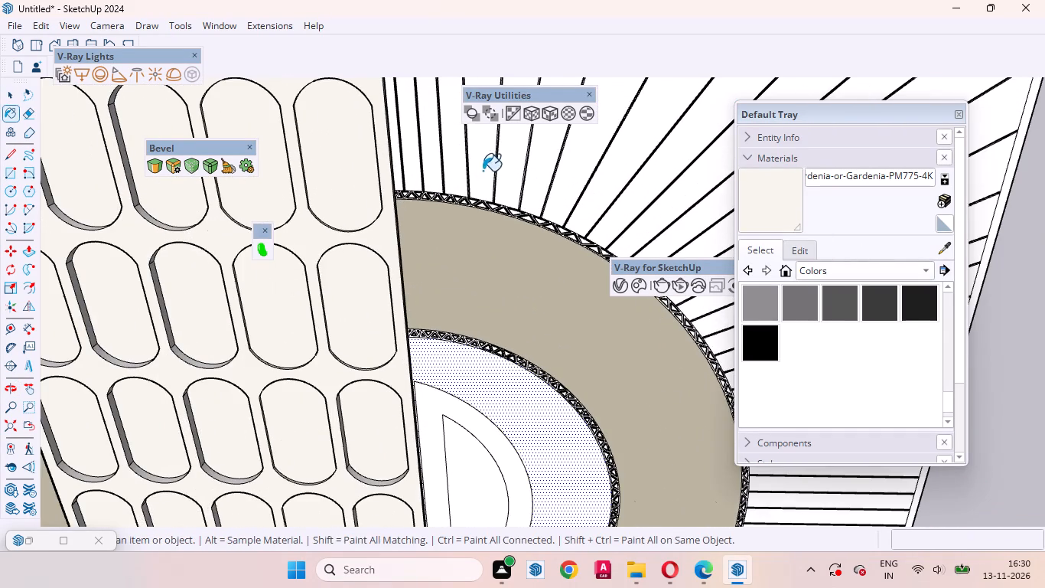
pyautogui.click(483, 170)
pyautogui.click(519, 171)
pyautogui.click(571, 171)
pyautogui.moveTo(416, 154); pyautogui.dragTo(545, 156)
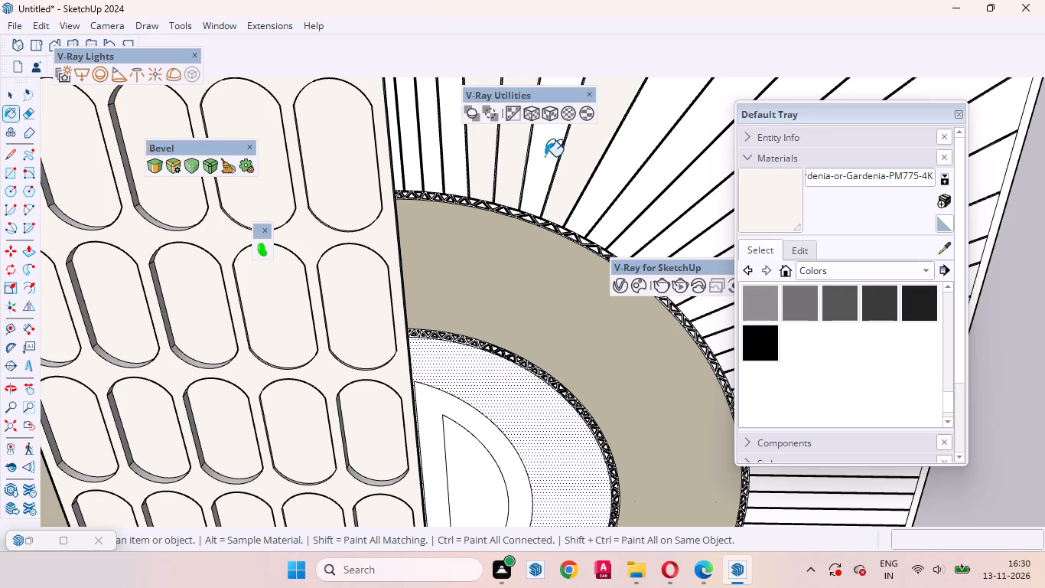
pyautogui.moveTo(545, 156); pyautogui.dragTo(649, 212)
pyautogui.moveTo(610, 162); pyautogui.dragTo(698, 228)
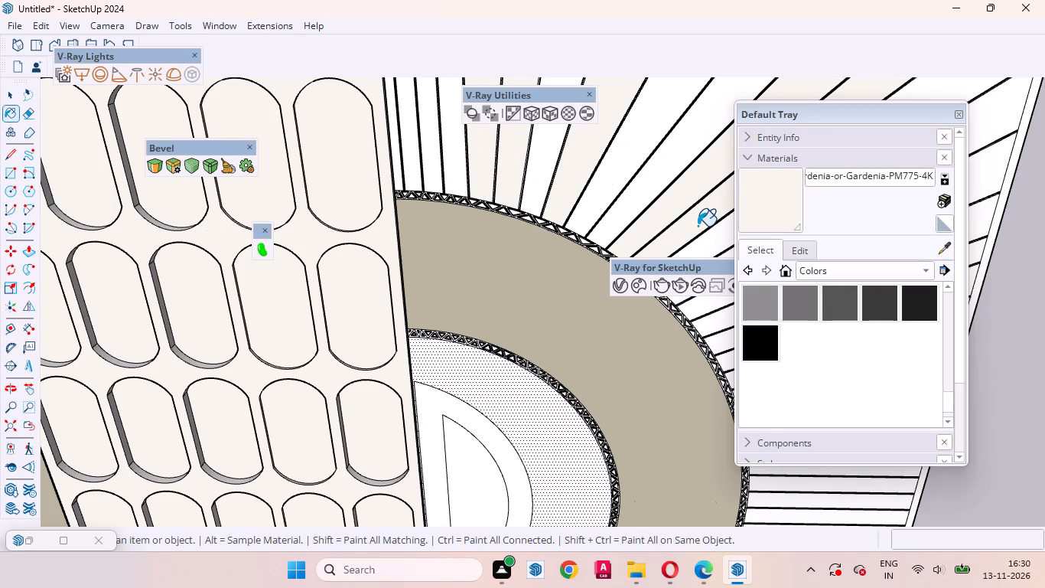
pyautogui.scroll(-13, 608, 224)
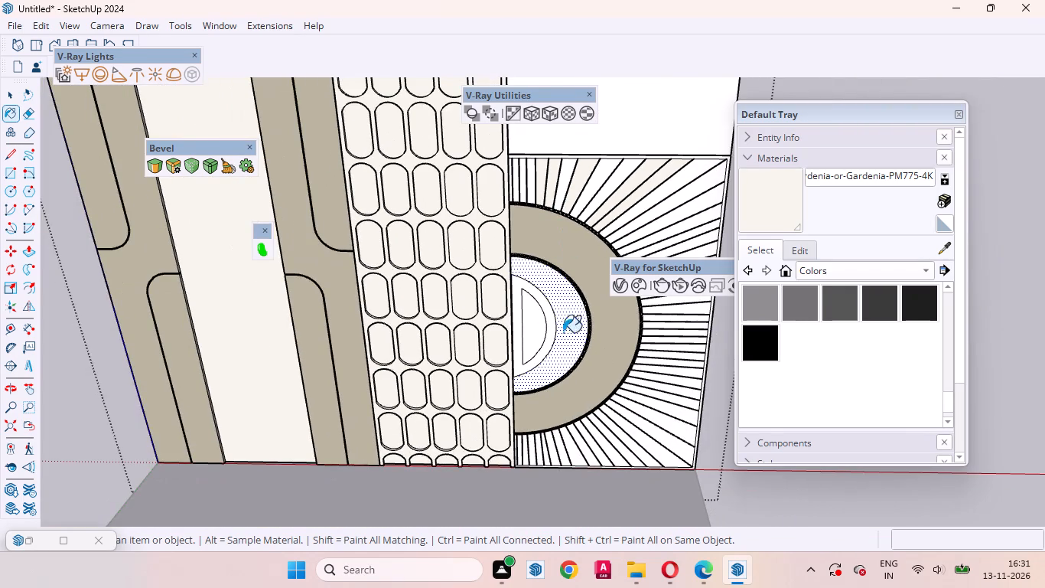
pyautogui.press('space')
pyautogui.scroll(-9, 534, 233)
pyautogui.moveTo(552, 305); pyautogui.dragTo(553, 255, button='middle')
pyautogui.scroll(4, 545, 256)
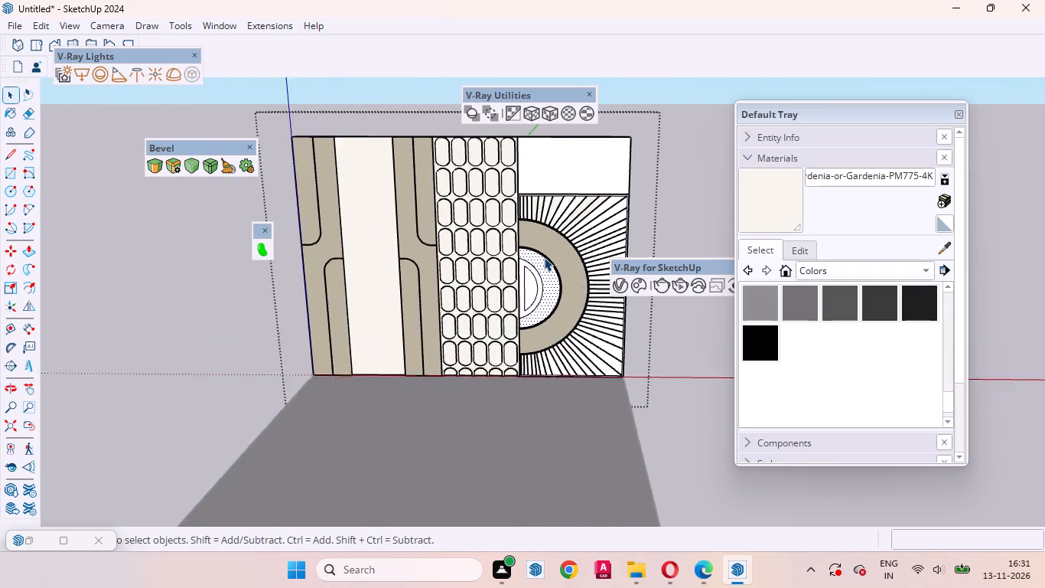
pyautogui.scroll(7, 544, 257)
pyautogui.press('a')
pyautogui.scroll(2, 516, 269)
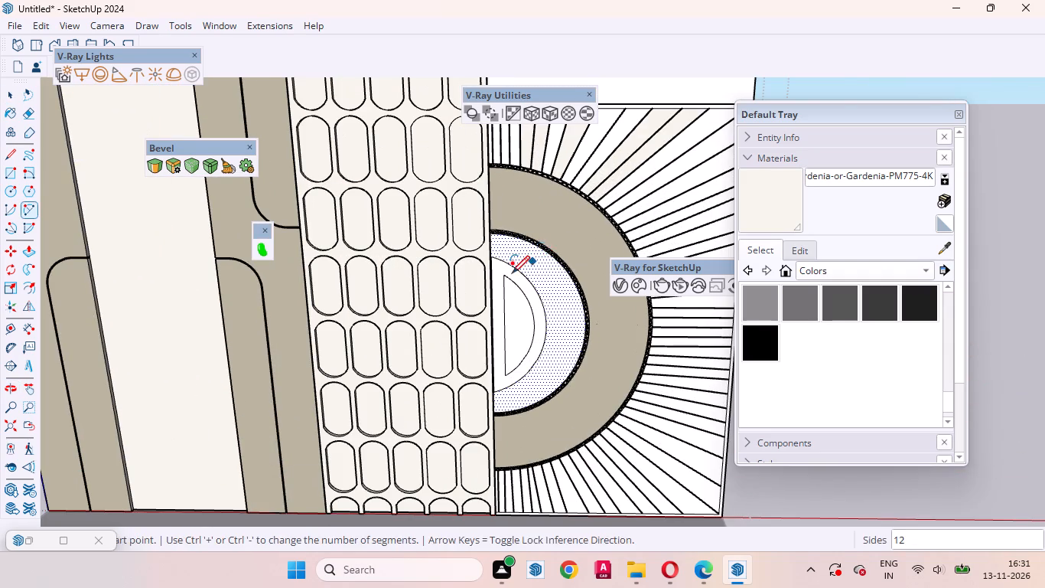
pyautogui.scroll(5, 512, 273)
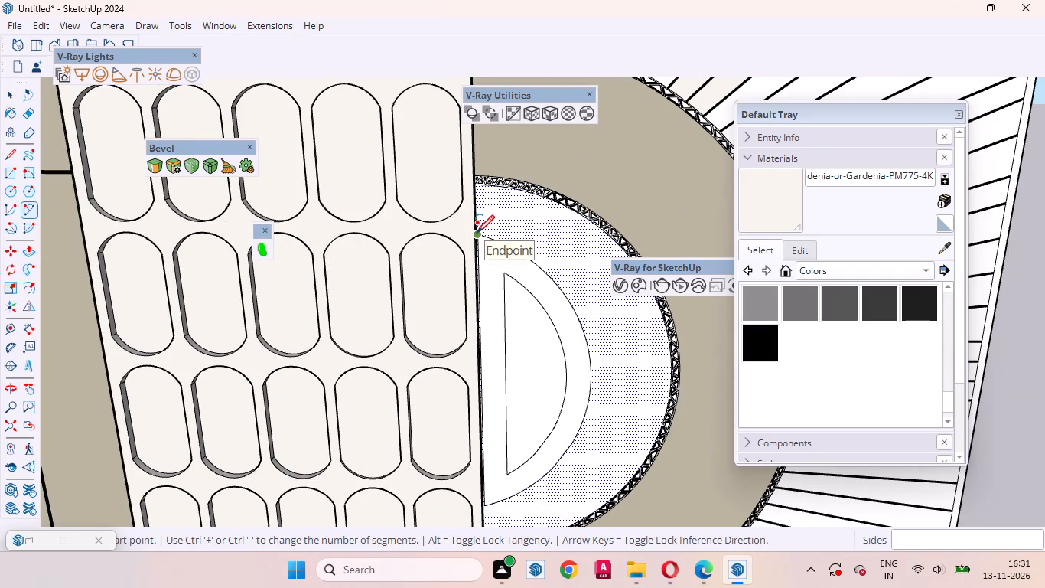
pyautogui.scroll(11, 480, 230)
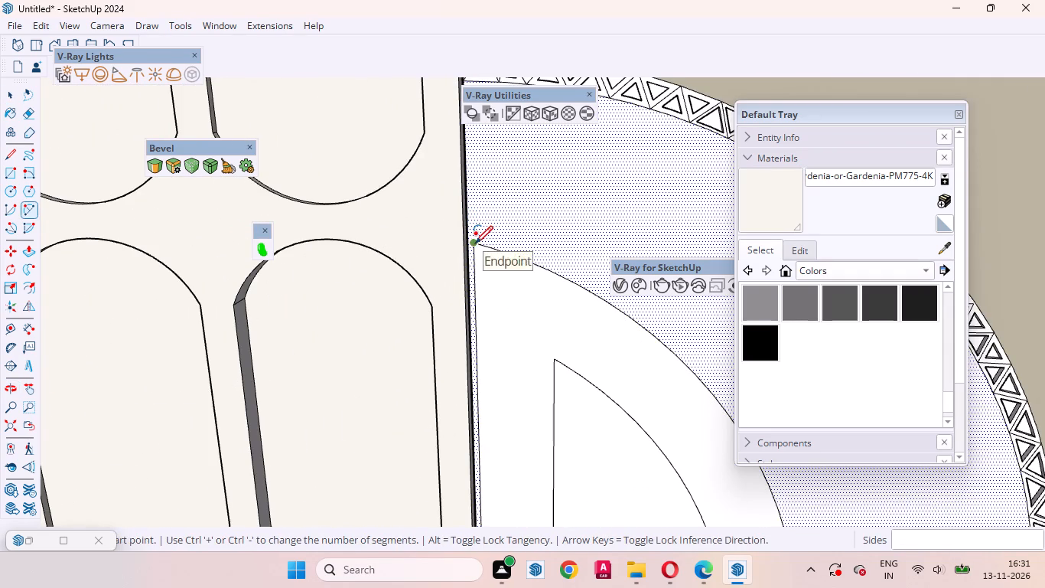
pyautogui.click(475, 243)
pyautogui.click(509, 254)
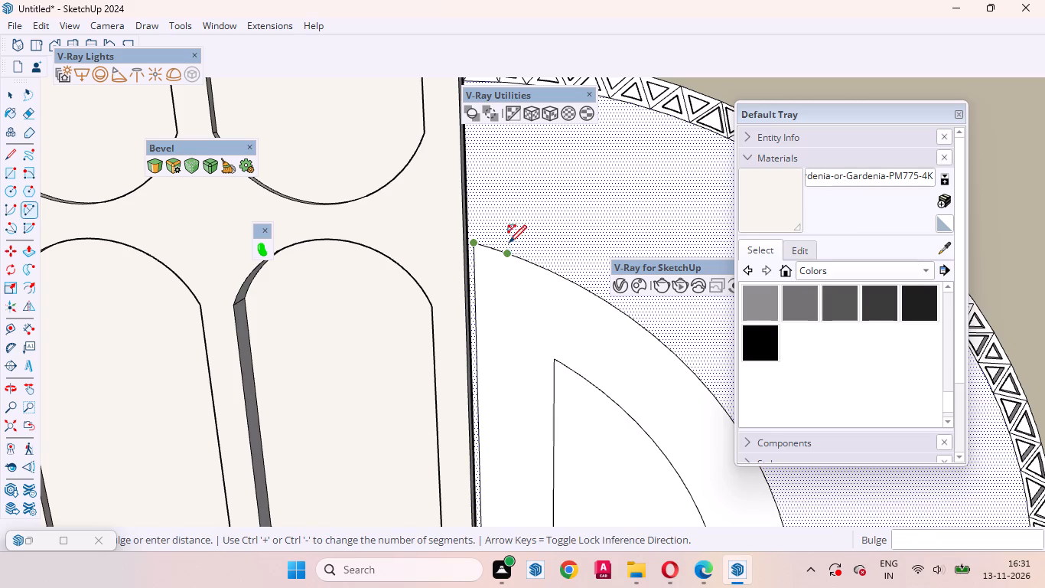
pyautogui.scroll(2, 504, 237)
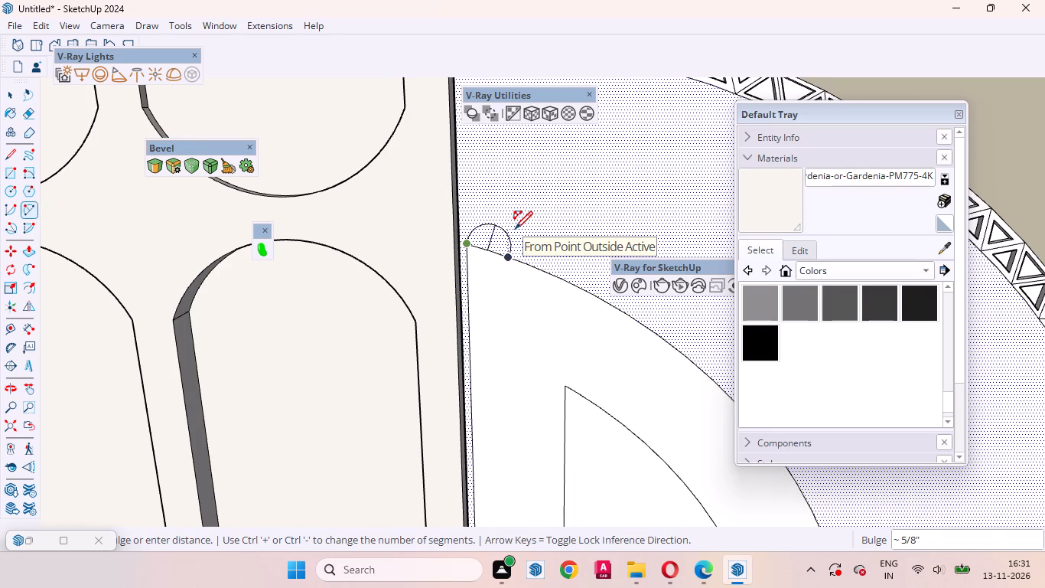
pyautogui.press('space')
# Draw three adjoining outward half-circle arcs, about 2 1/4" to 2 3/8" wide, along the larger inset semicircle's curve from its upper end.
pyautogui.scroll(-8, 461, 249)
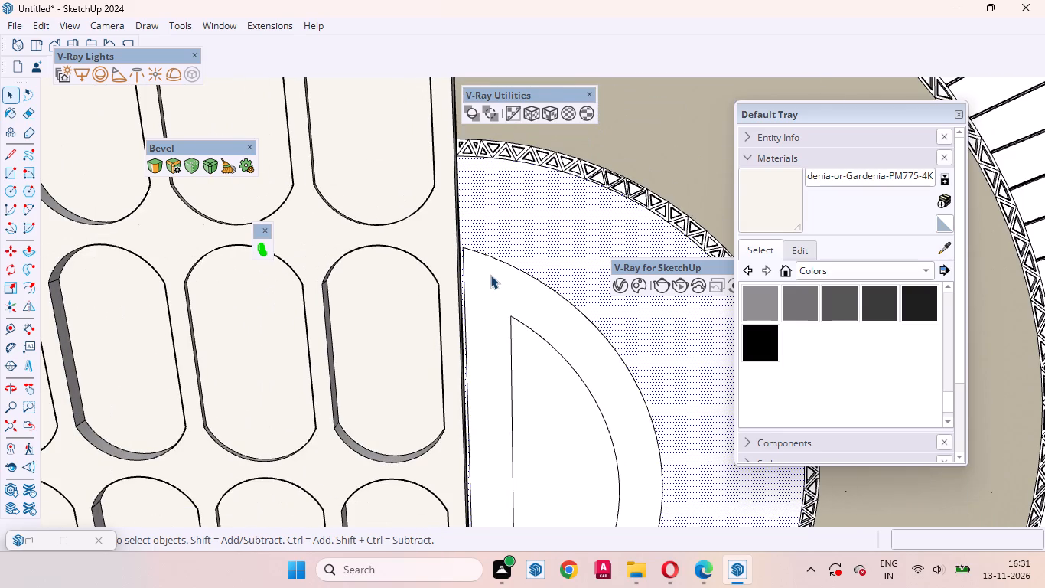
pyautogui.press('a')
pyautogui.click(463, 250)
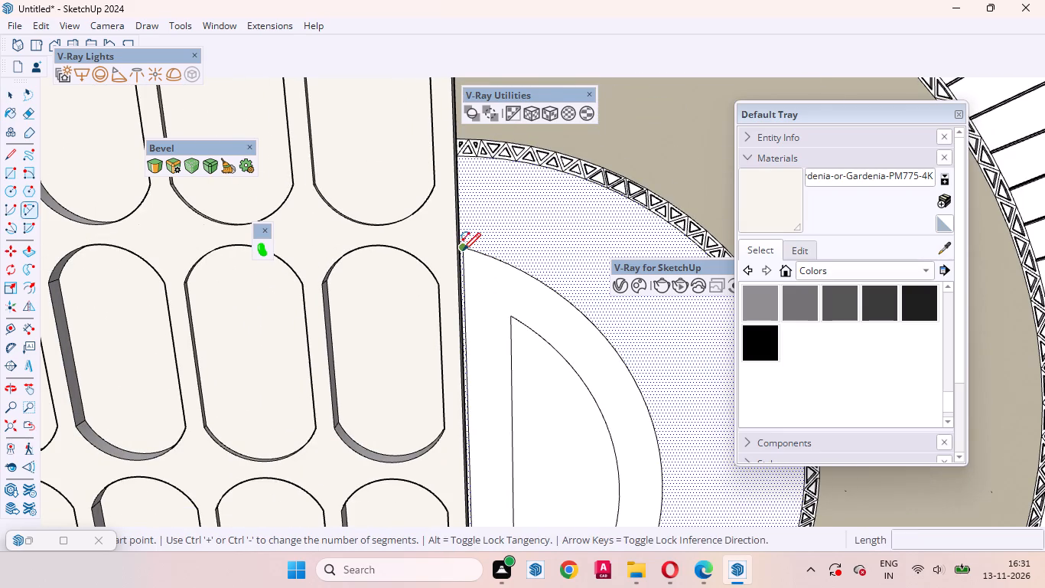
pyautogui.click(509, 266)
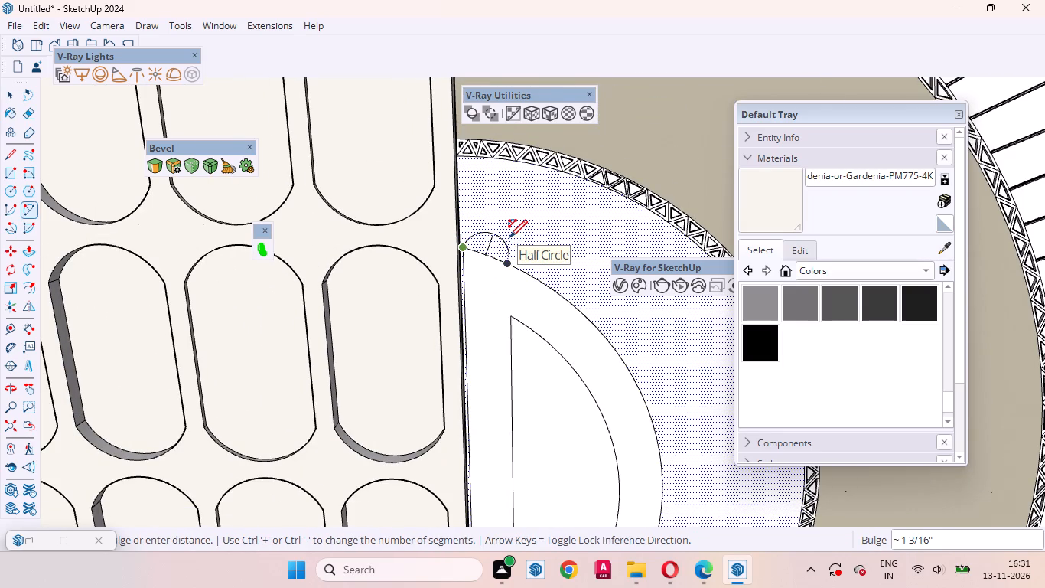
pyautogui.click(509, 237)
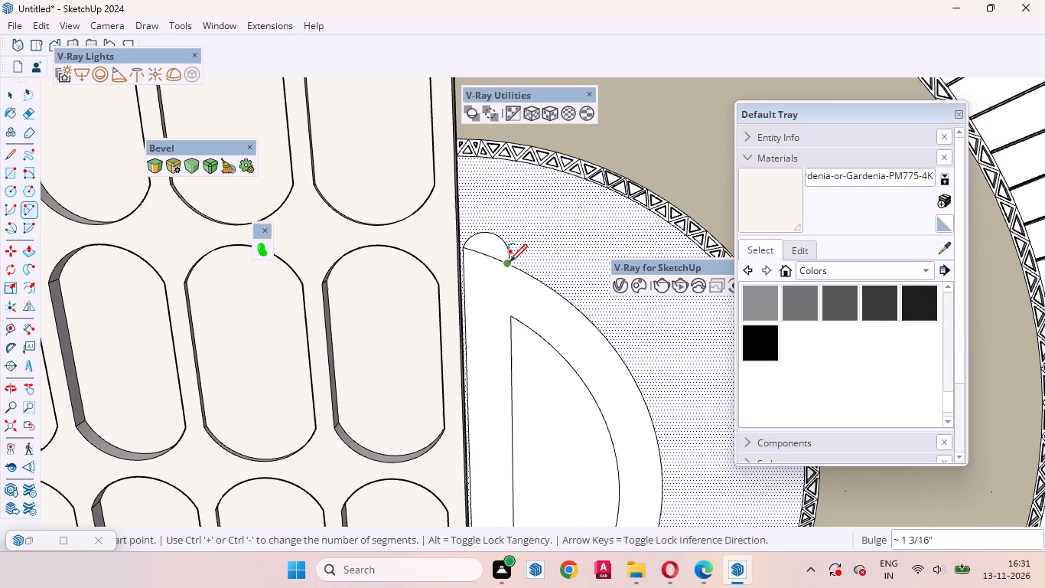
pyautogui.click(509, 262)
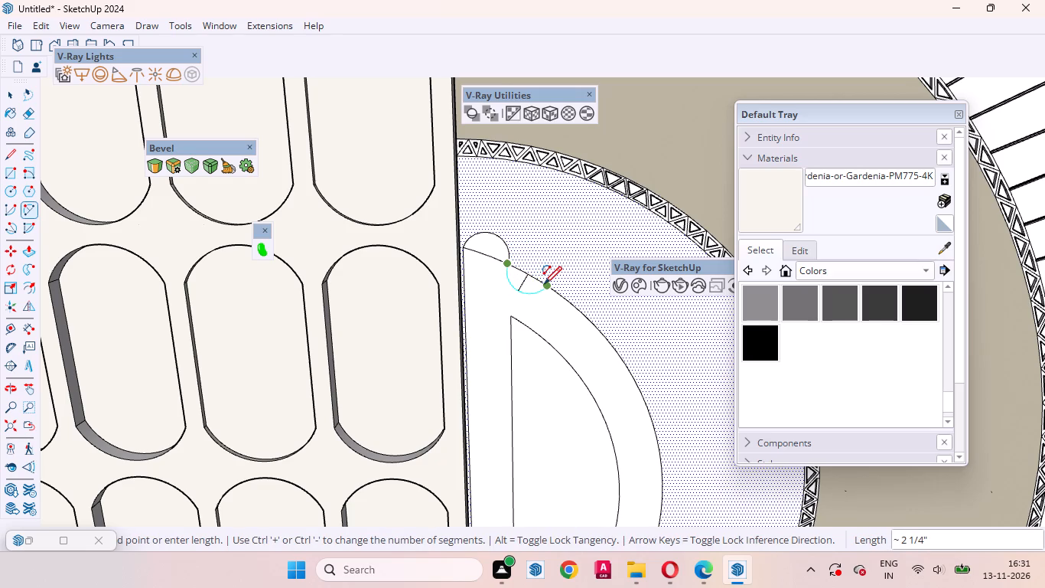
pyautogui.click(546, 285)
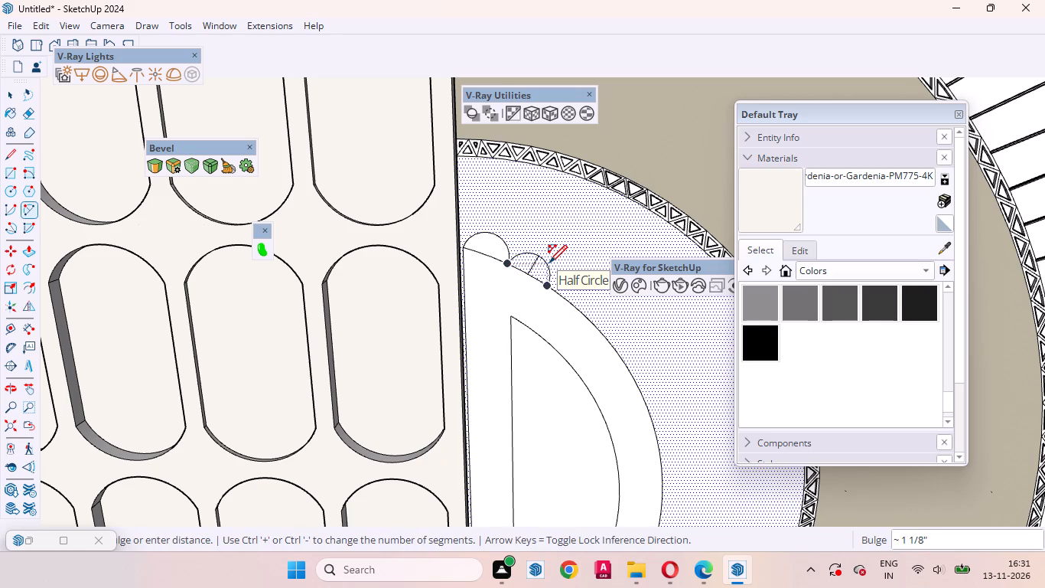
pyautogui.click(549, 263)
pyautogui.scroll(-8, 493, 249)
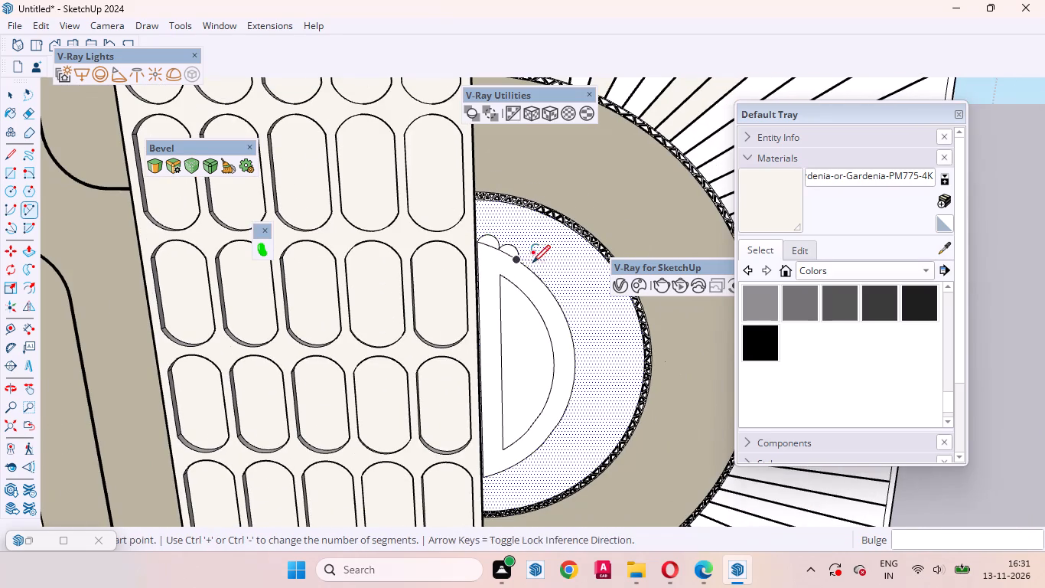
pyautogui.click(519, 259)
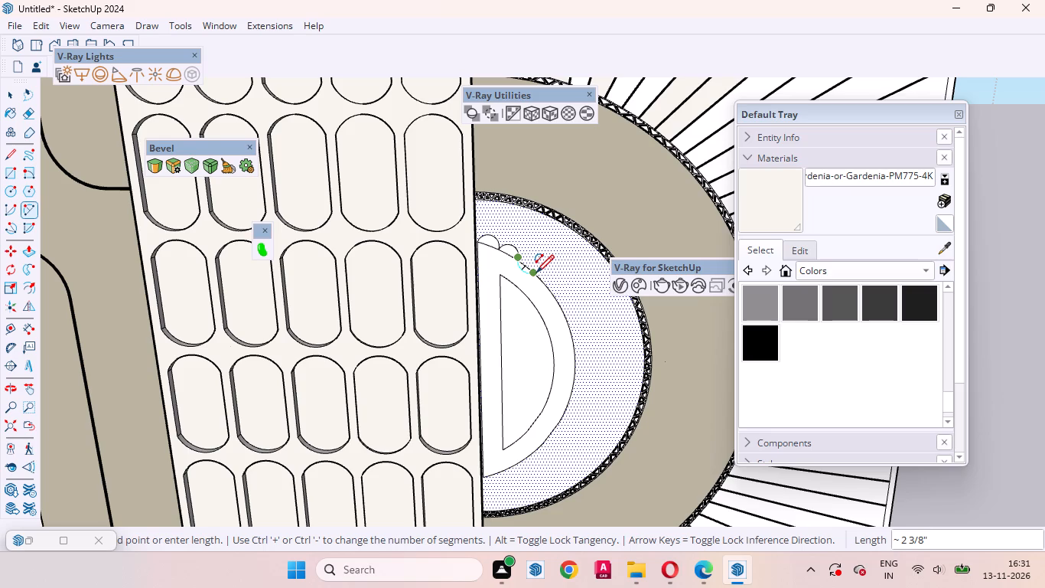
pyautogui.click(536, 273)
pyautogui.click(547, 267)
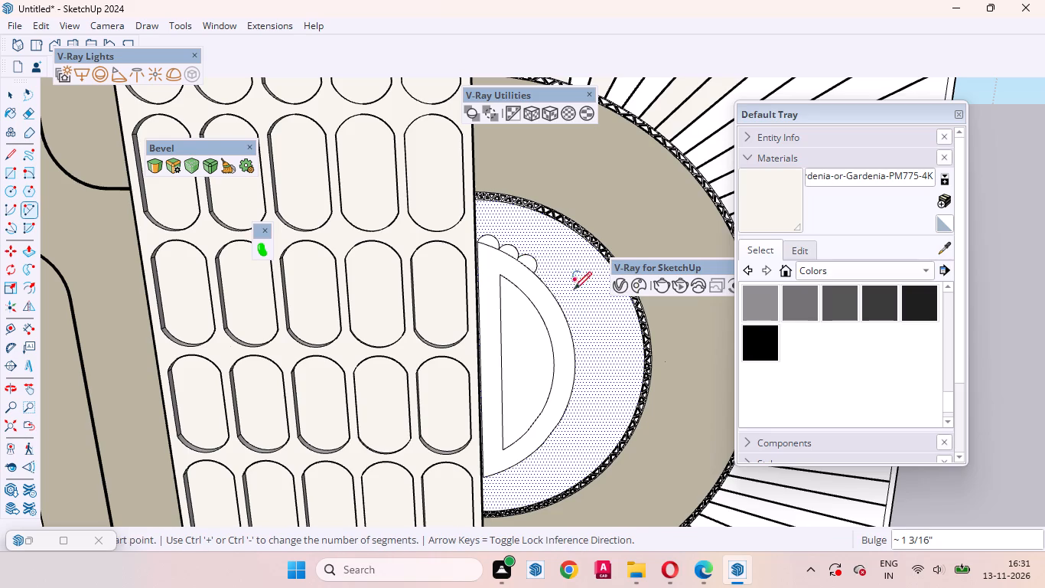
# Draw three more adjoining outward half-circle arcs, about 15/16" to 1 1/8" deep, along the larger inset semicircle's curve after the existing three.
pyautogui.scroll(-8, 516, 292)
pyautogui.scroll(9, 532, 286)
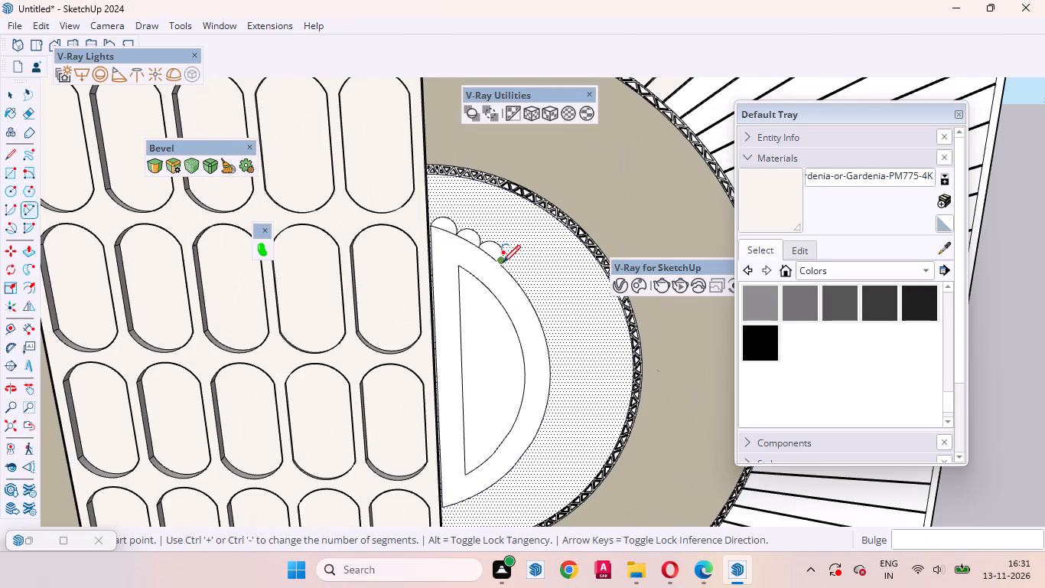
pyautogui.click(500, 263)
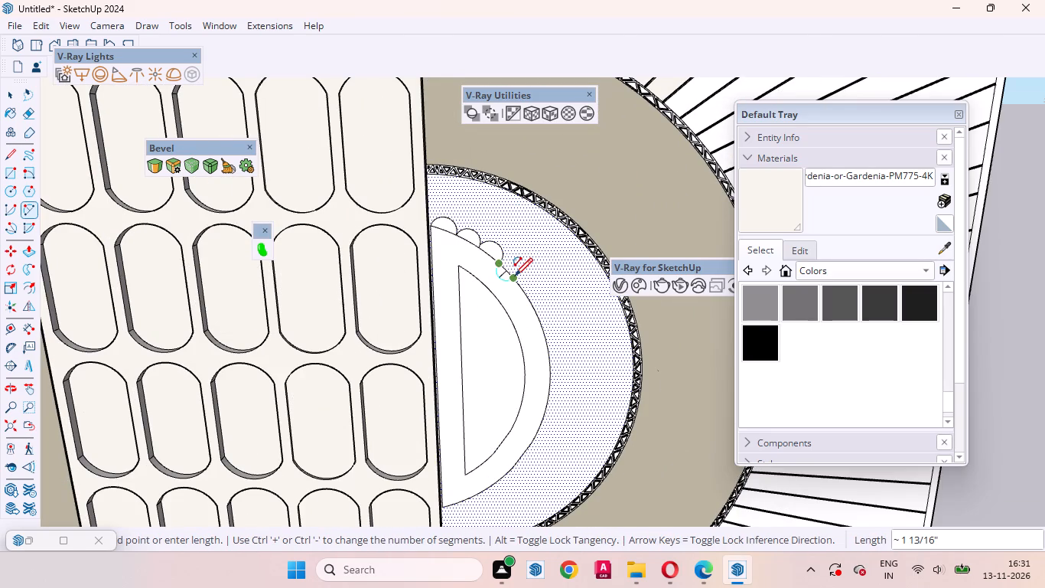
pyautogui.click(517, 279)
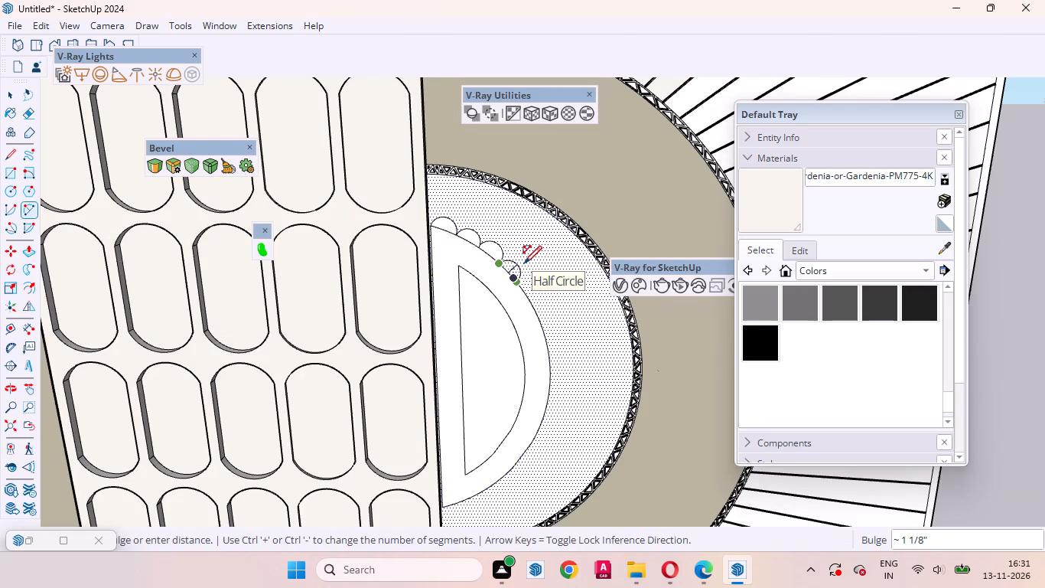
pyautogui.click(524, 263)
pyautogui.scroll(-6, 515, 250)
pyautogui.scroll(3, 532, 288)
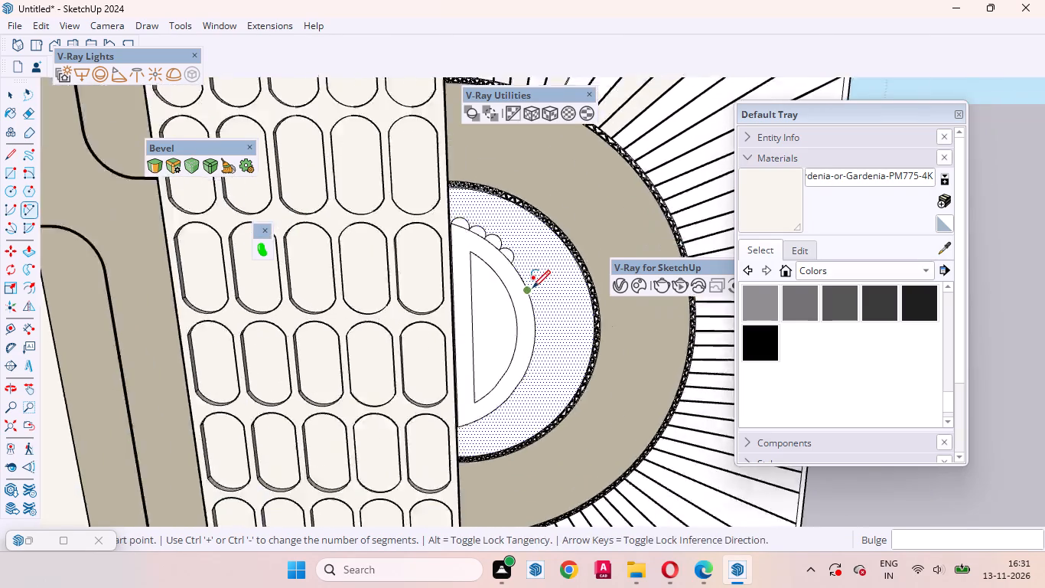
pyautogui.scroll(5, 532, 288)
pyautogui.click(497, 238)
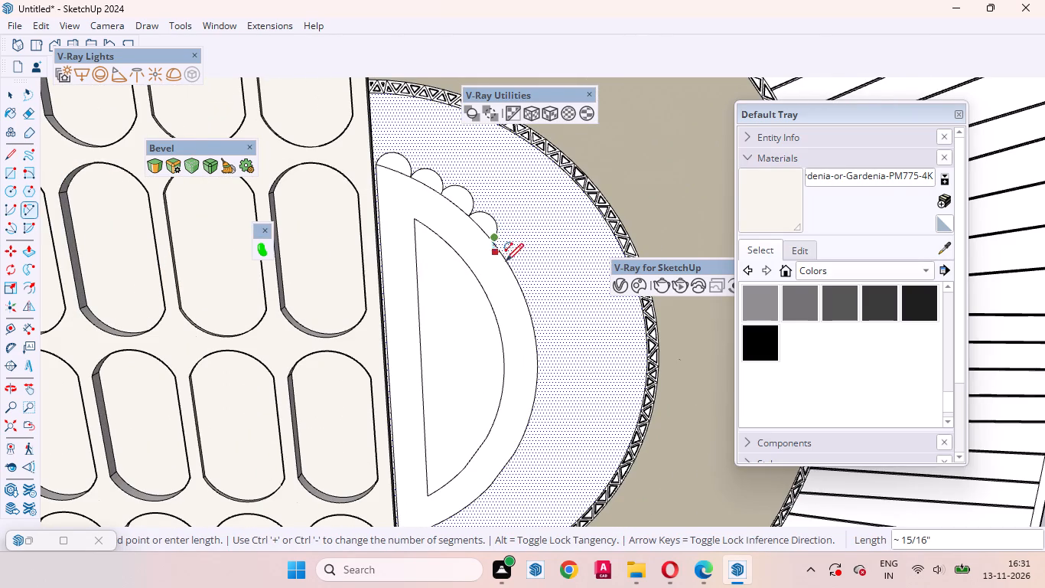
pyautogui.click(510, 265)
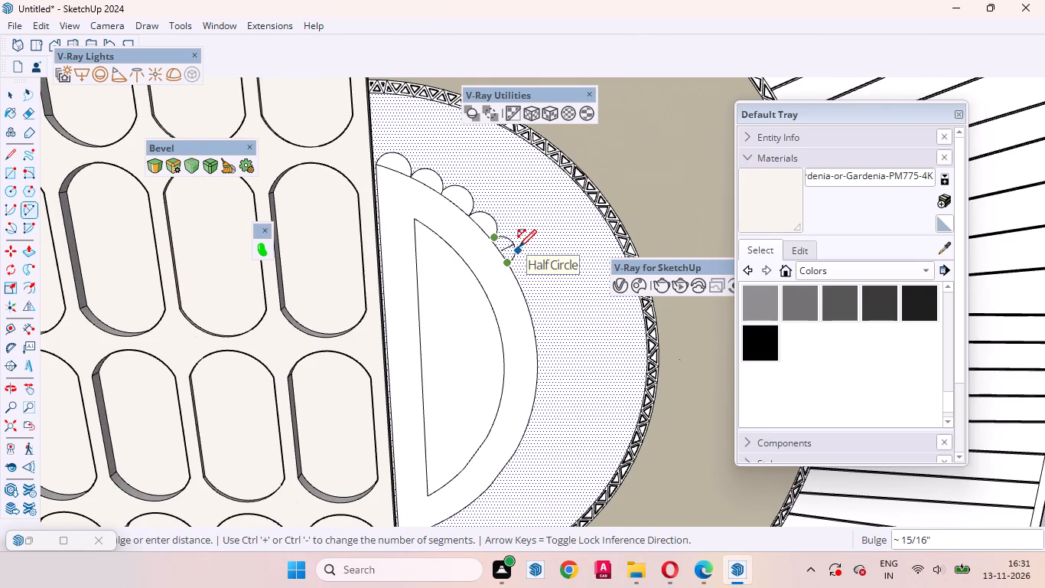
pyautogui.click(519, 247)
pyautogui.click(509, 264)
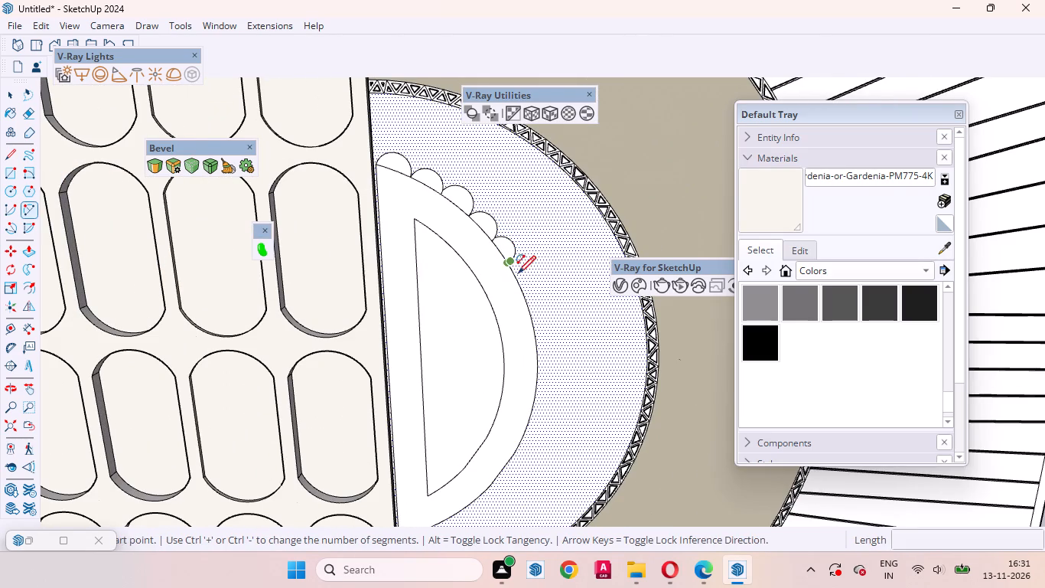
pyautogui.click(521, 286)
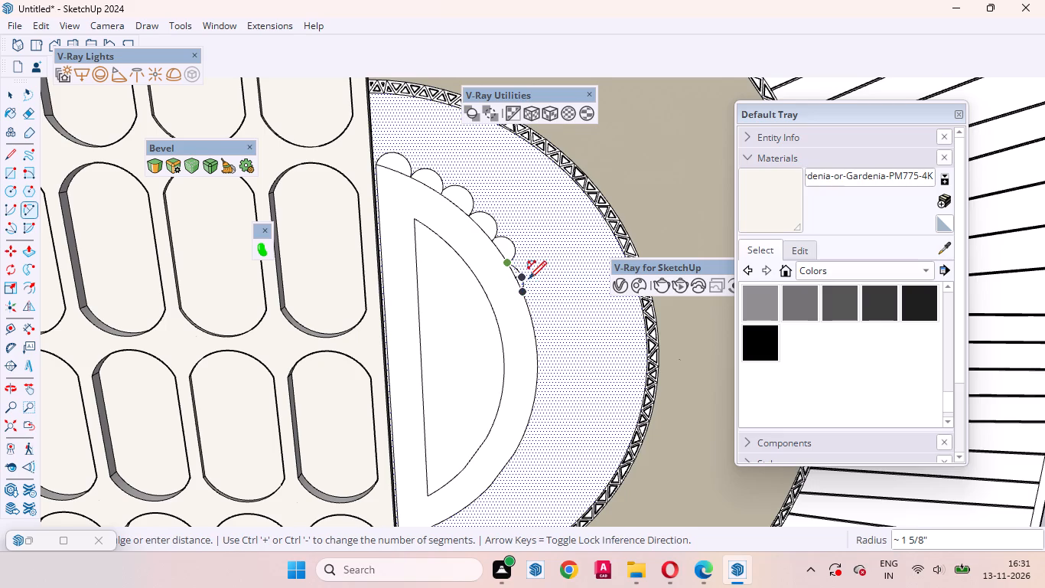
pyautogui.click(532, 276)
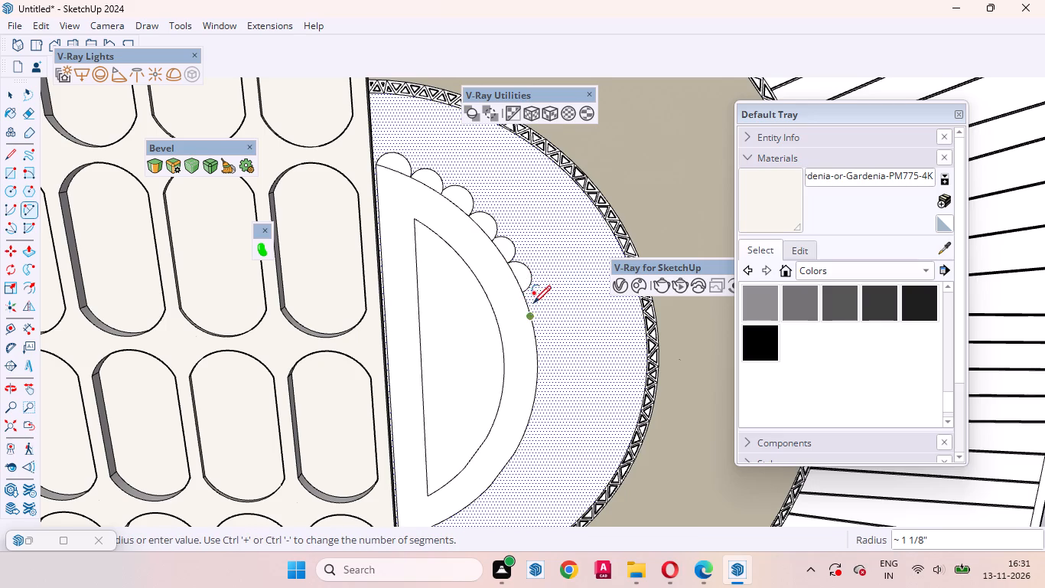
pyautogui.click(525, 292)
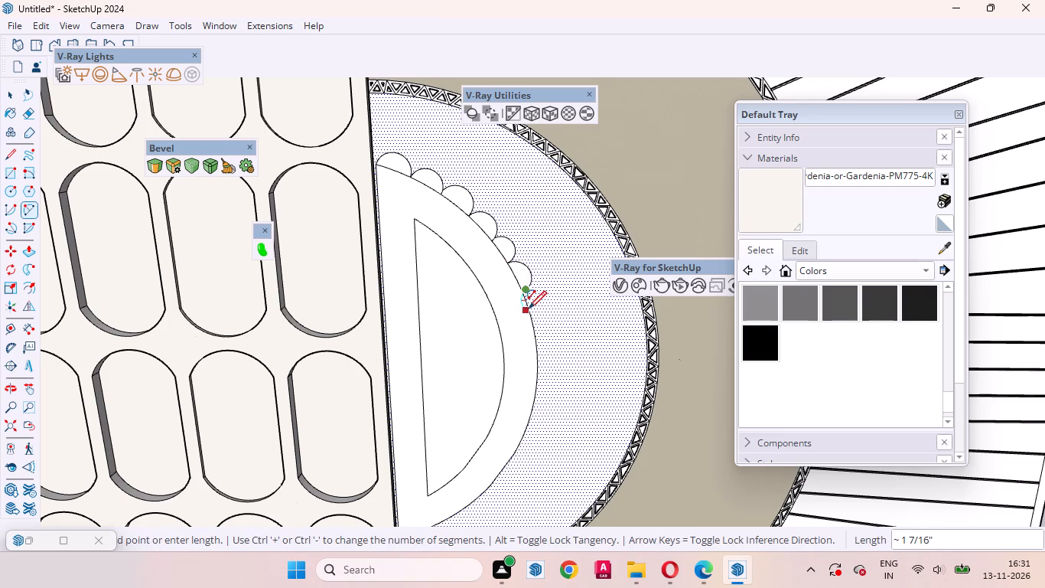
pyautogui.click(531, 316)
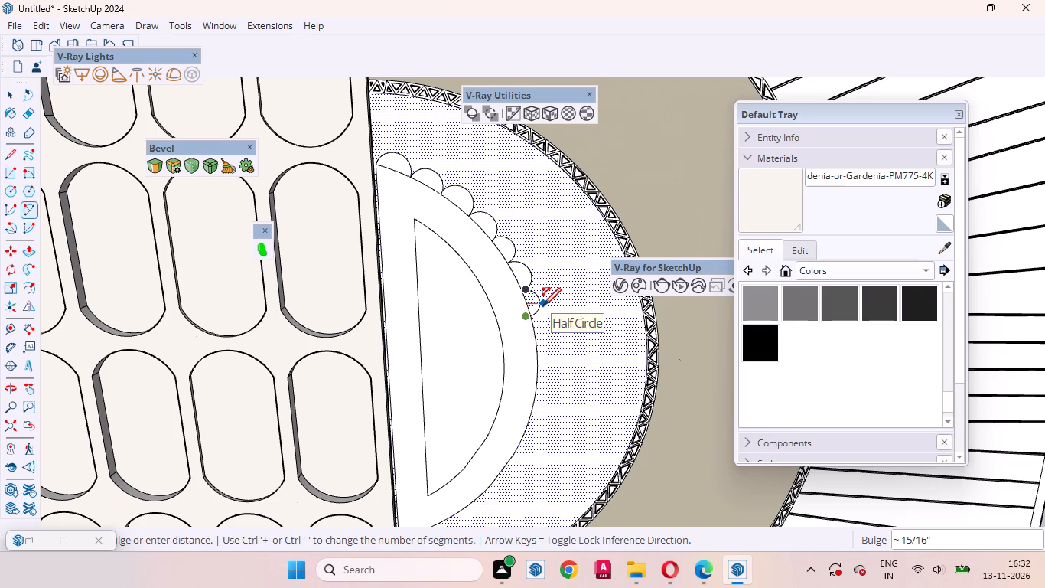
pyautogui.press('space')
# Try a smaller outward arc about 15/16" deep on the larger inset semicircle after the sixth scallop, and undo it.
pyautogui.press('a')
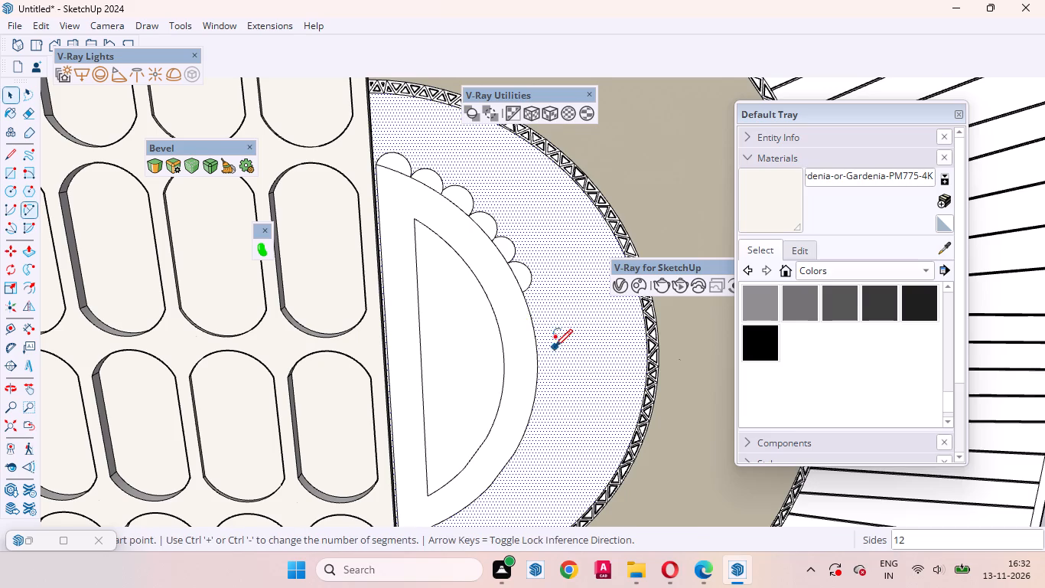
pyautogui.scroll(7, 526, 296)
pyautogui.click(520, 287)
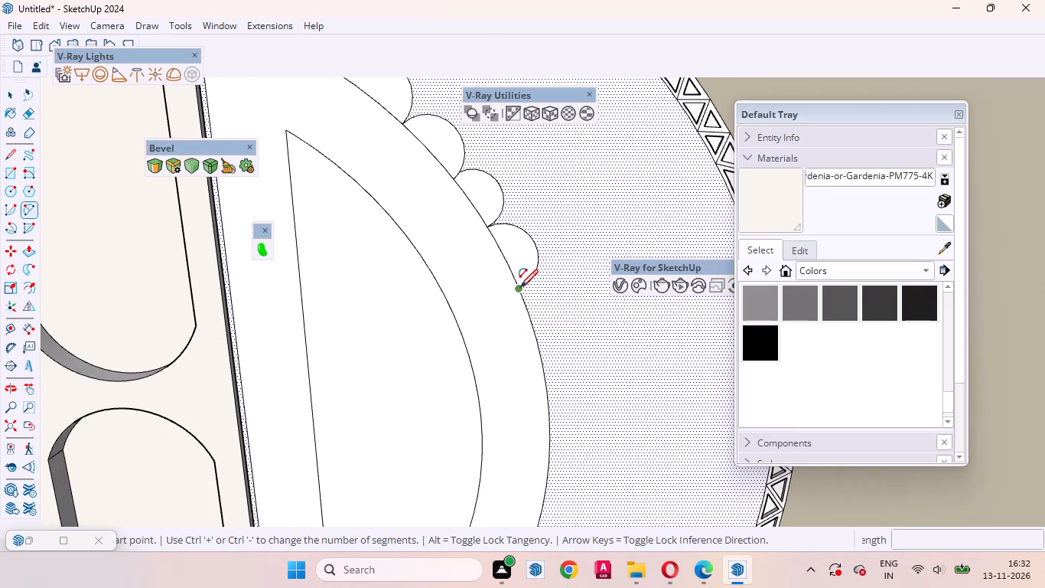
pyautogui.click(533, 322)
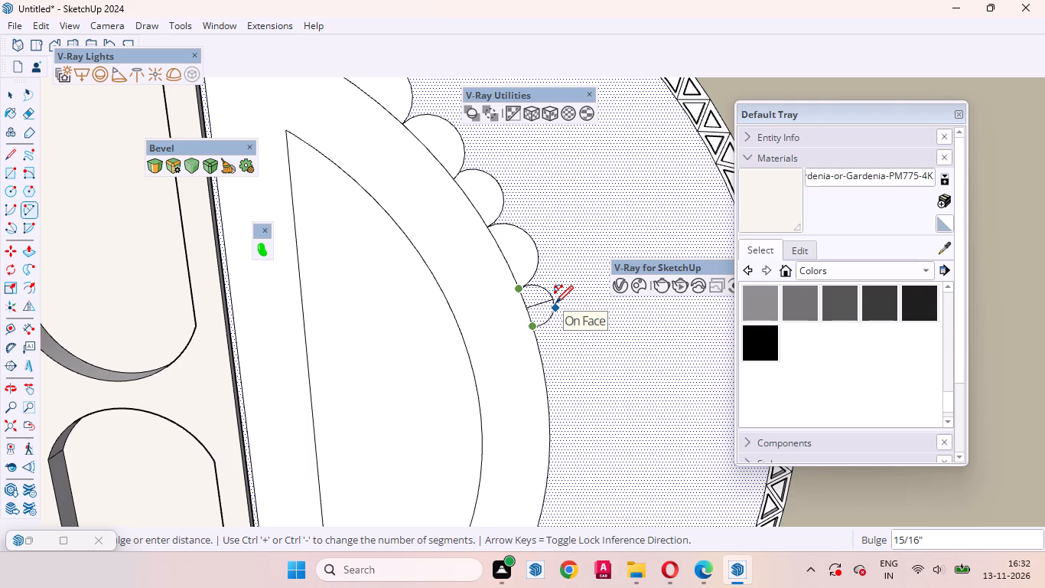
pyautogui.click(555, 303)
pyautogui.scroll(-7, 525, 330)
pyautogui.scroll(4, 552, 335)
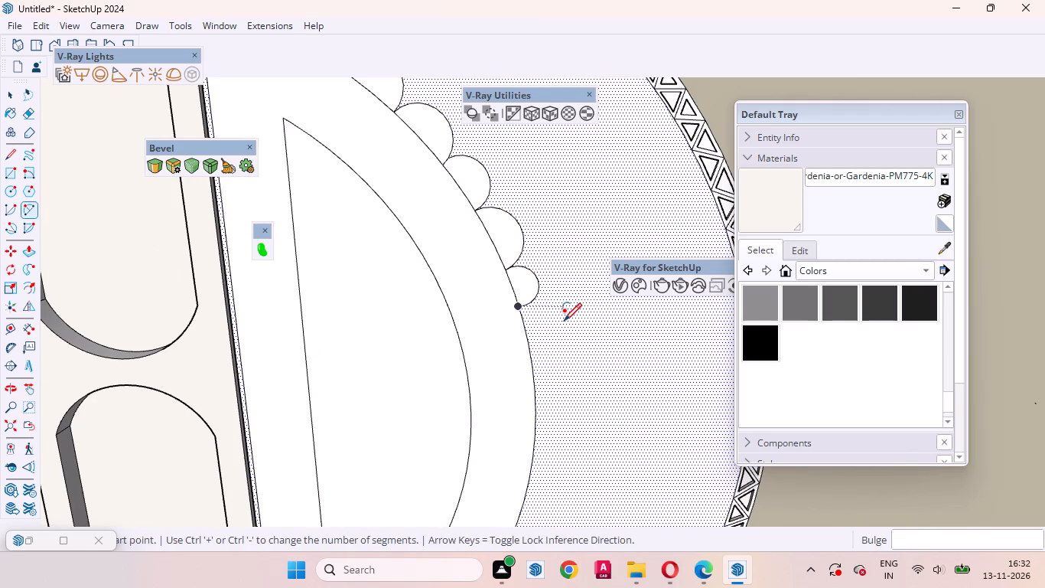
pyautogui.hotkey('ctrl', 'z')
# Draw two adjoining outward half-circle arcs, about 2 1/4" wide, on the larger inset semicircle's curve, continuing from the sixth scallop.
pyautogui.press('a')
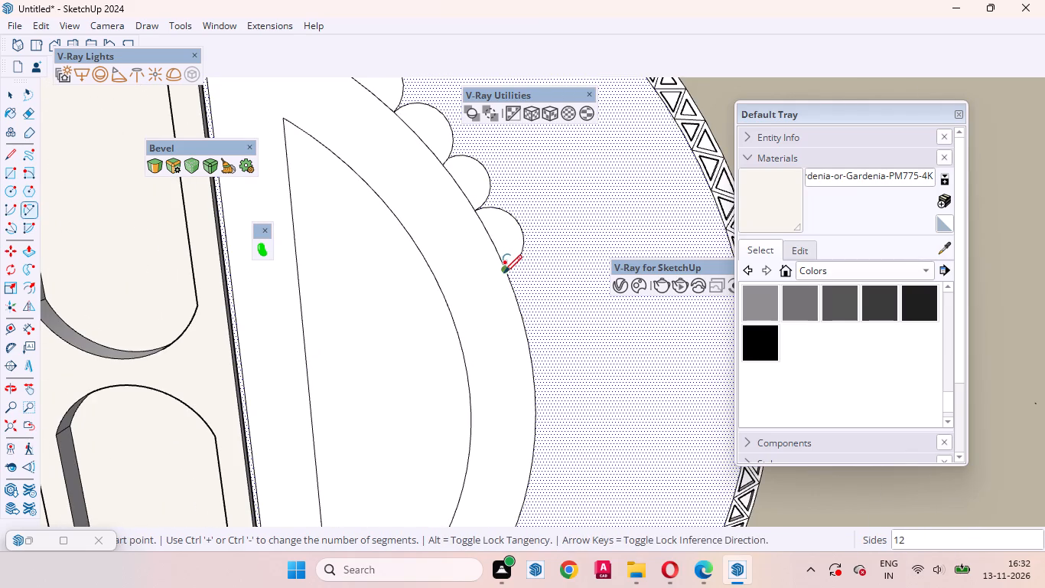
pyautogui.click(504, 273)
pyautogui.click(525, 326)
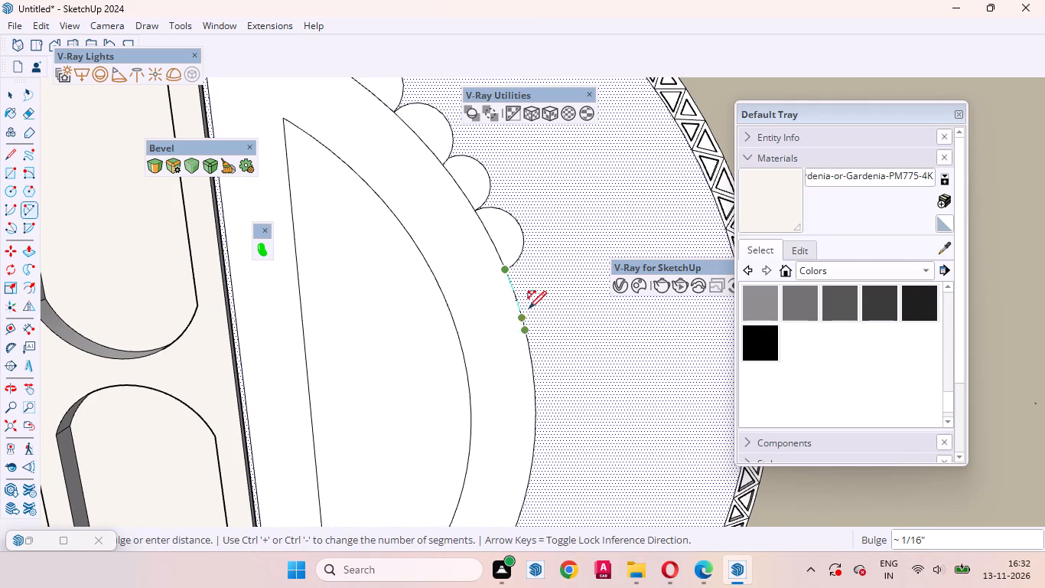
pyautogui.click(550, 304)
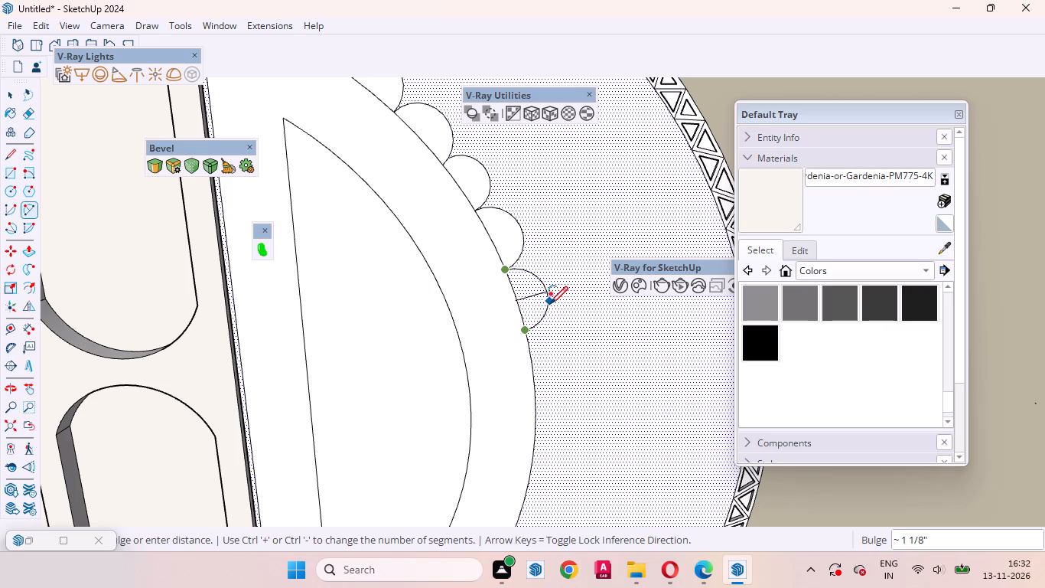
pyautogui.scroll(-6, 503, 315)
pyautogui.scroll(4, 527, 331)
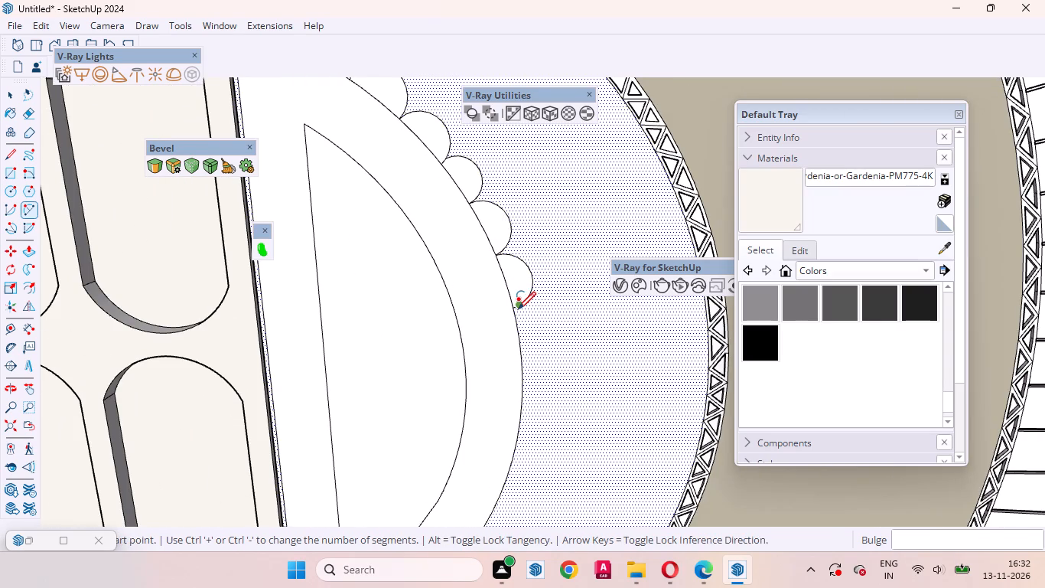
pyautogui.click(516, 312)
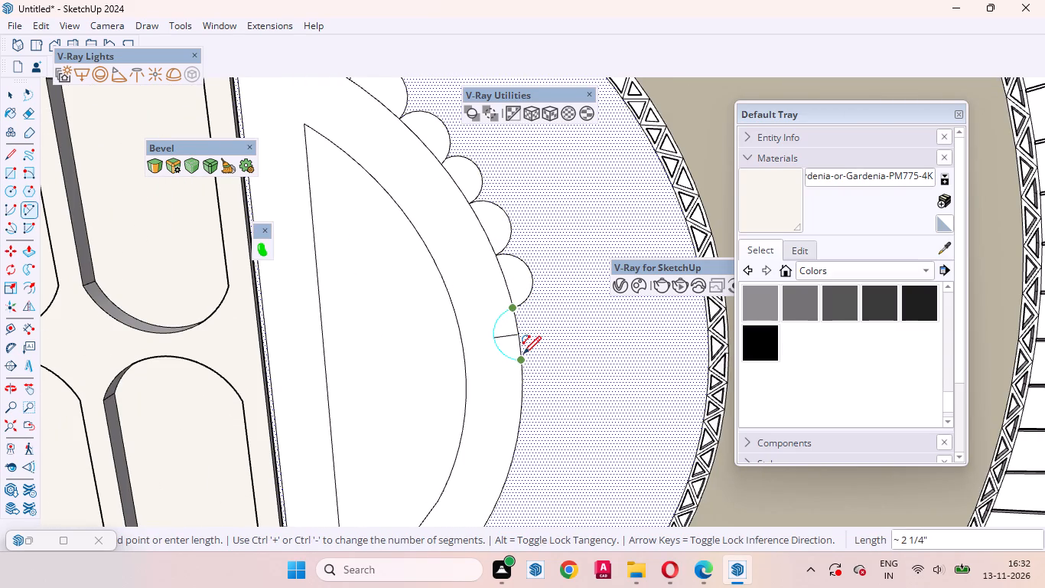
pyautogui.click(523, 354)
pyautogui.click(547, 339)
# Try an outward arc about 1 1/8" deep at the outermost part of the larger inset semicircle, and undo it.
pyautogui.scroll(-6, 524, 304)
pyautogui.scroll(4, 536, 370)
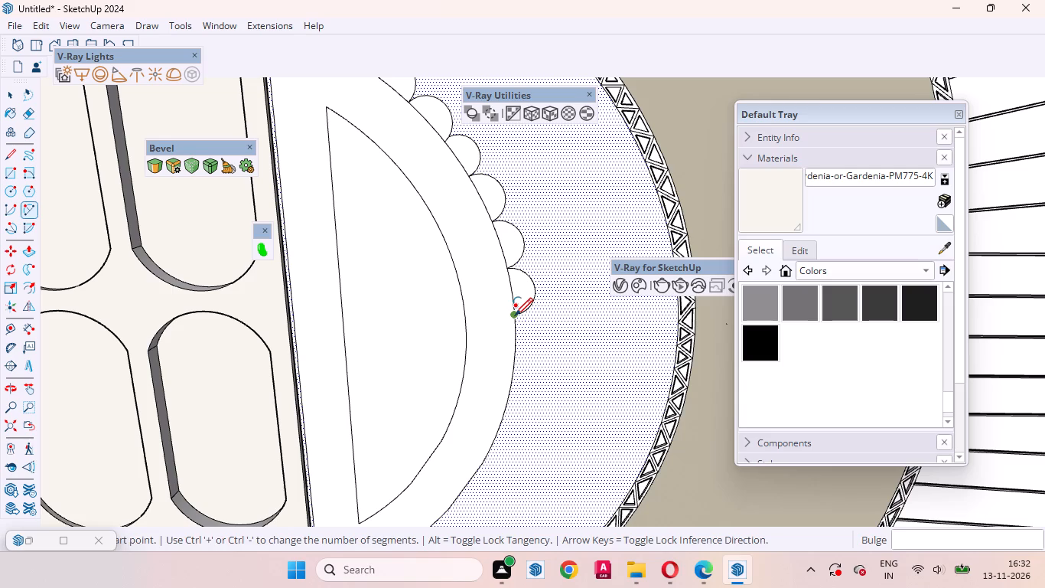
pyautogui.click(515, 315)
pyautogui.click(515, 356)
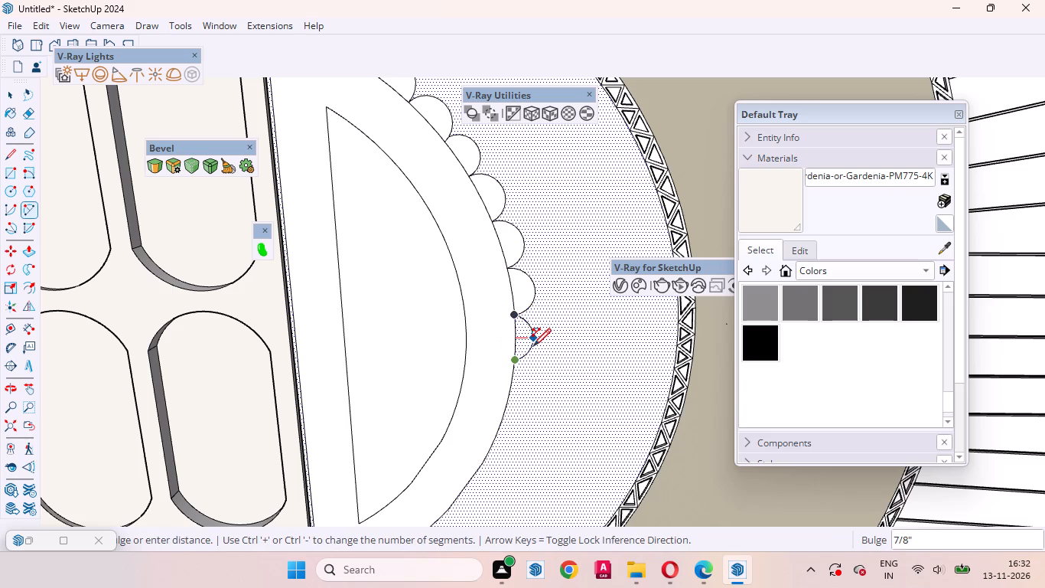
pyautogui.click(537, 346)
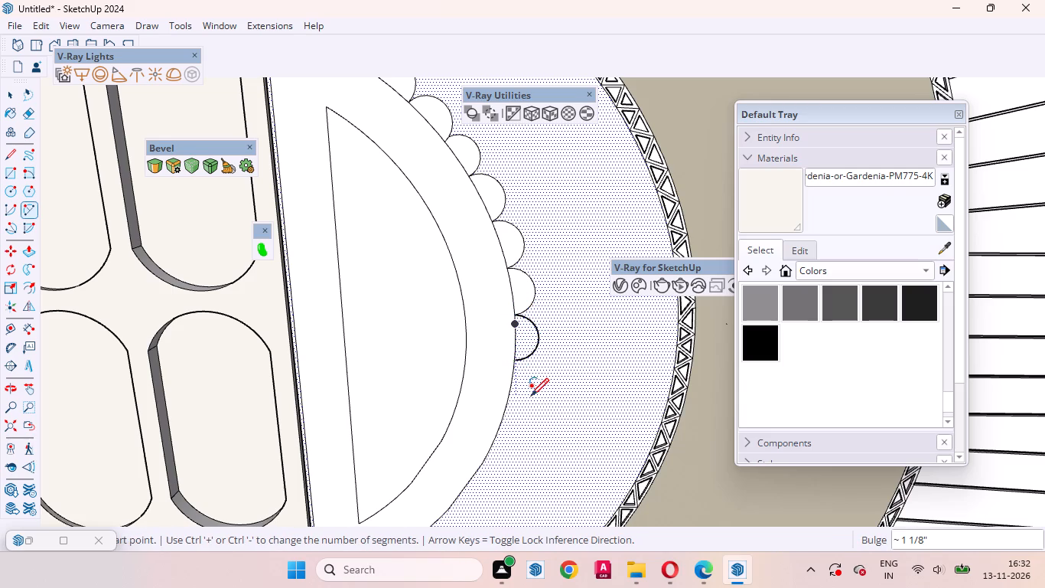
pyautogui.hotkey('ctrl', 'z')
# Draw two adjoining outward arcs, about 1 13/16" and 2 1/4" wide, around the outermost part of the larger inset semicircle.
pyautogui.scroll(2, 515, 317)
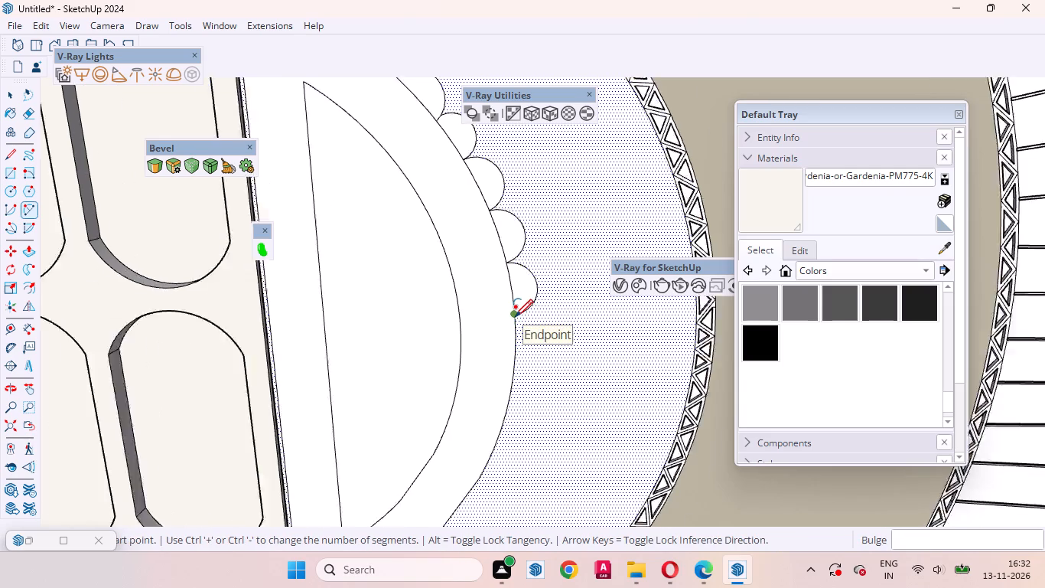
pyautogui.scroll(2, 515, 317)
pyautogui.click(515, 316)
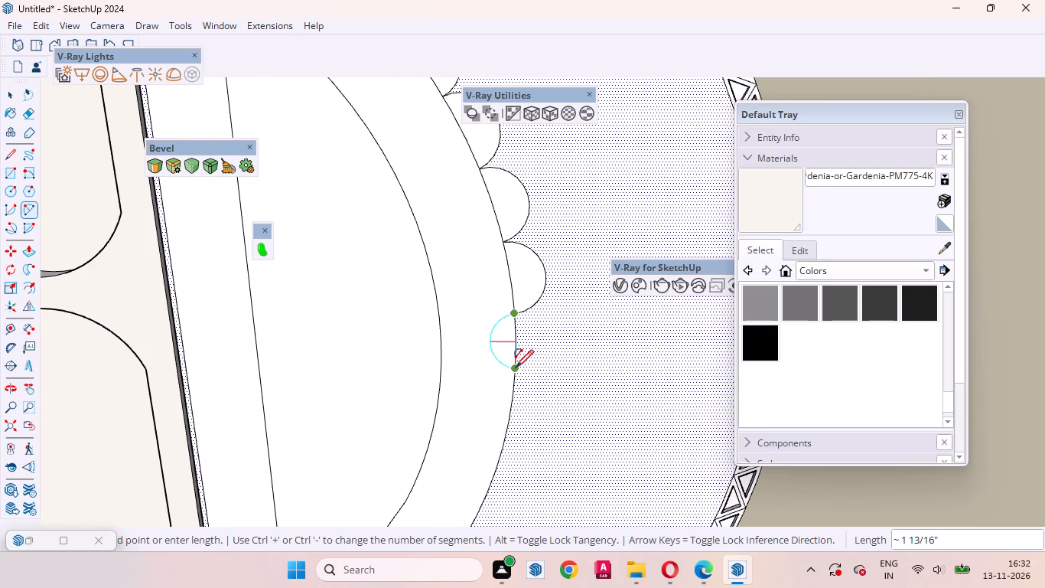
pyautogui.click(516, 374)
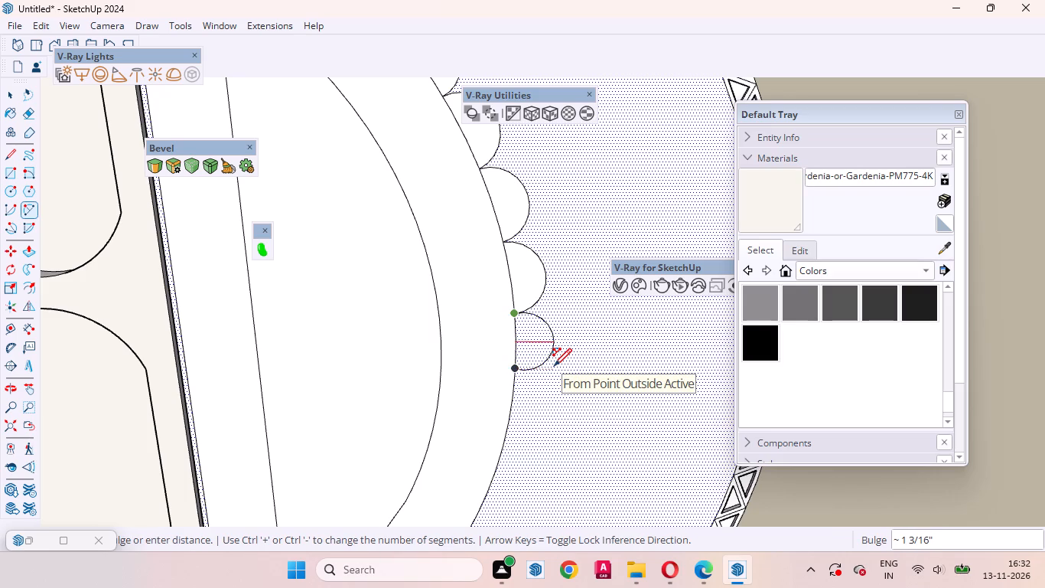
pyautogui.click(554, 366)
pyautogui.scroll(-3, 526, 295)
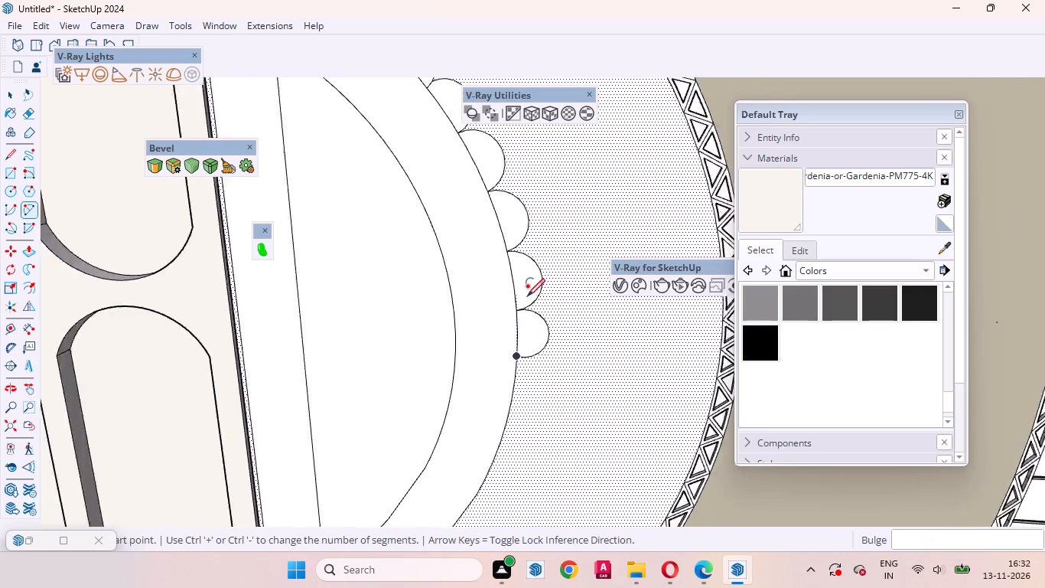
pyautogui.scroll(-1, 527, 296)
pyautogui.scroll(4, 530, 400)
pyautogui.click(510, 320)
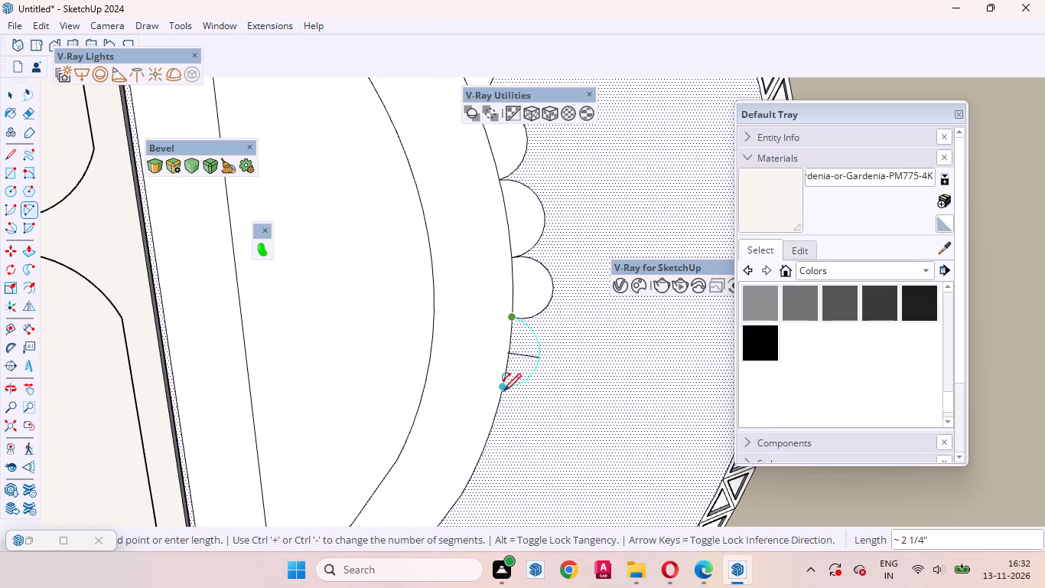
pyautogui.click(504, 387)
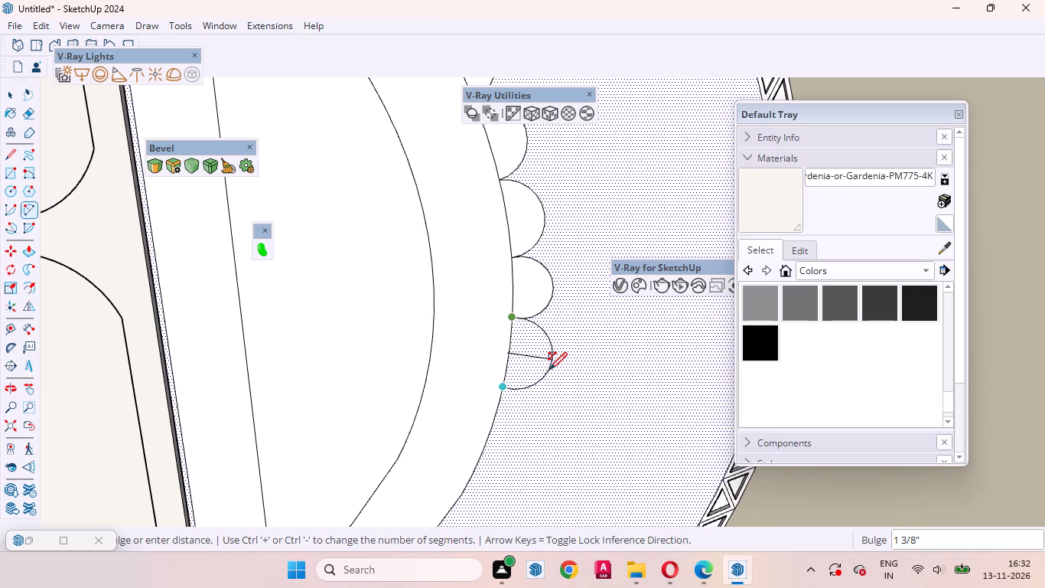
pyautogui.click(537, 370)
# Continue down the larger inset semicircle's lower curve with two adjoining outward arcs, about 2 1/4" and 2 11/16" wide.
pyautogui.scroll(-7, 516, 295)
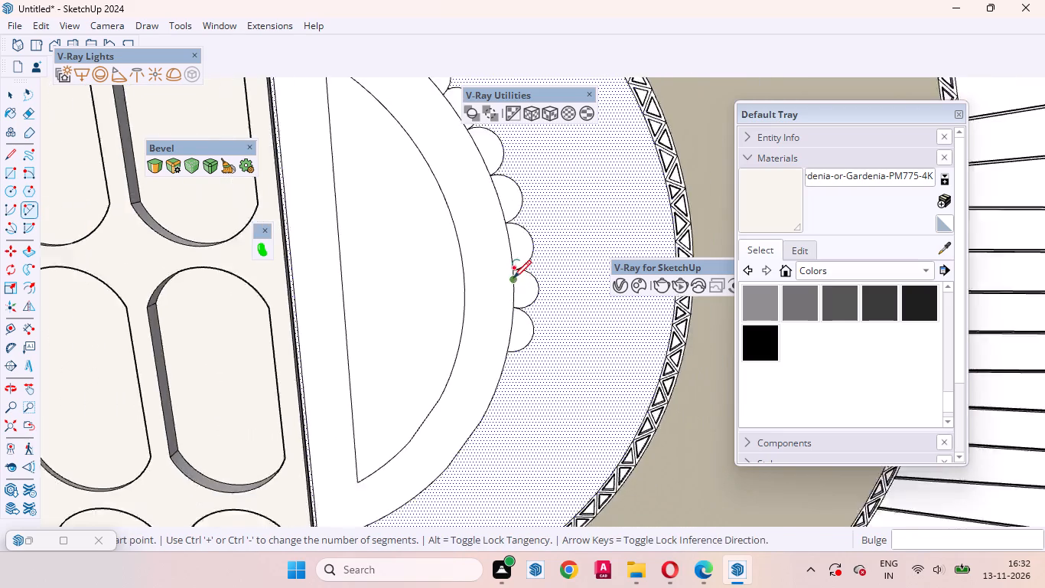
pyautogui.scroll(-1, 513, 278)
pyautogui.scroll(4, 532, 336)
pyautogui.click(497, 329)
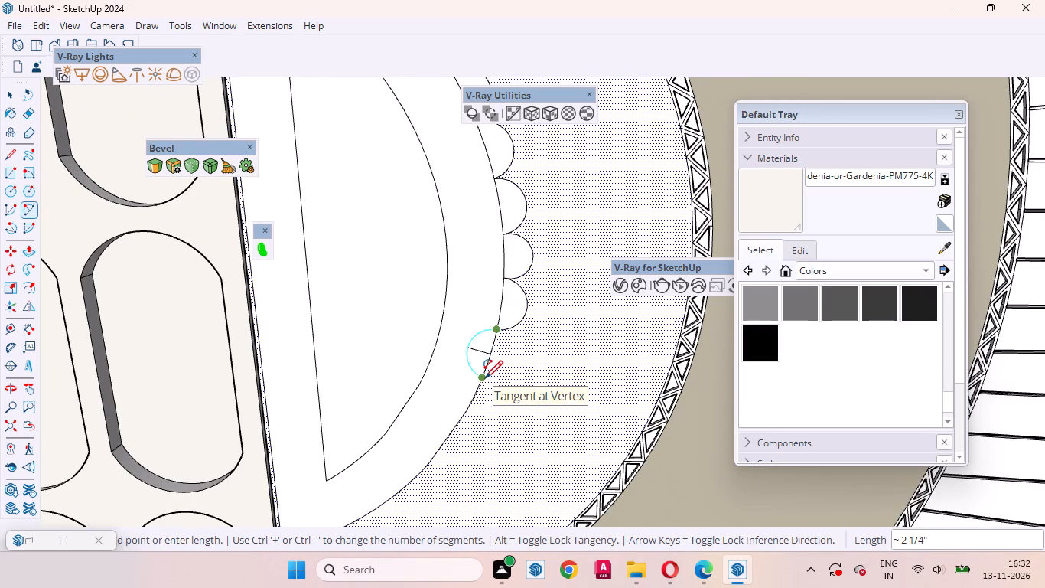
pyautogui.click(485, 378)
pyautogui.click(519, 364)
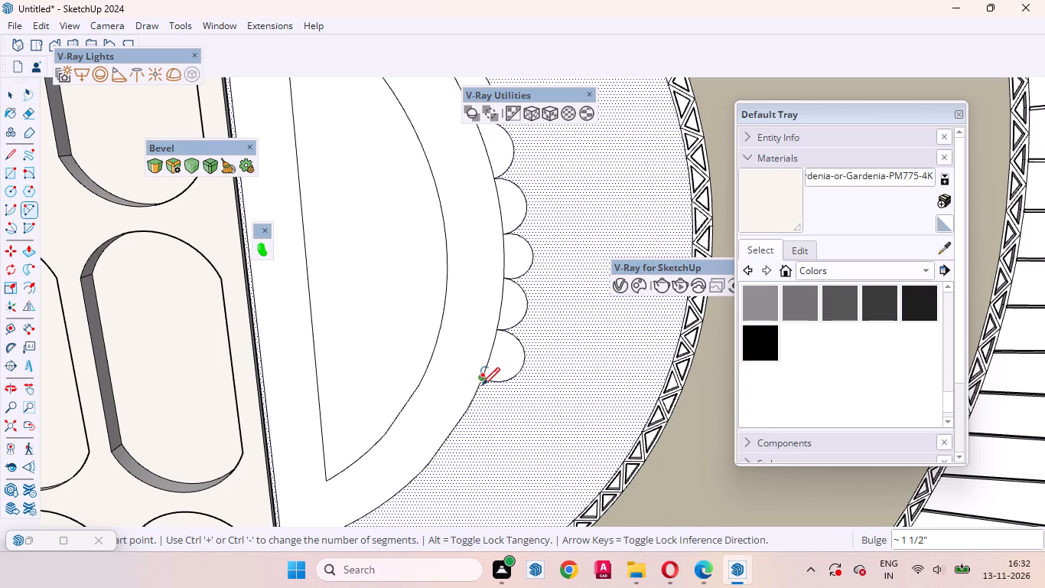
pyautogui.click(483, 384)
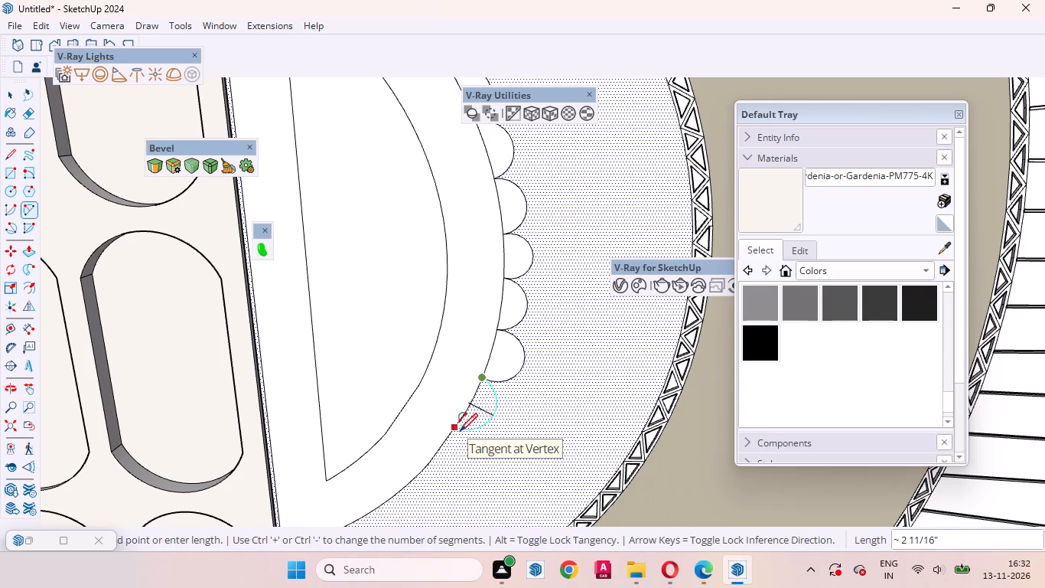
pyautogui.click(460, 431)
pyautogui.click(499, 425)
# Draw two adjoining outward arcs, about 1 1/16" deep and 2 7/16" wide respectively, further down the larger inset semicircle's lower curve.
pyautogui.scroll(-2, 471, 318)
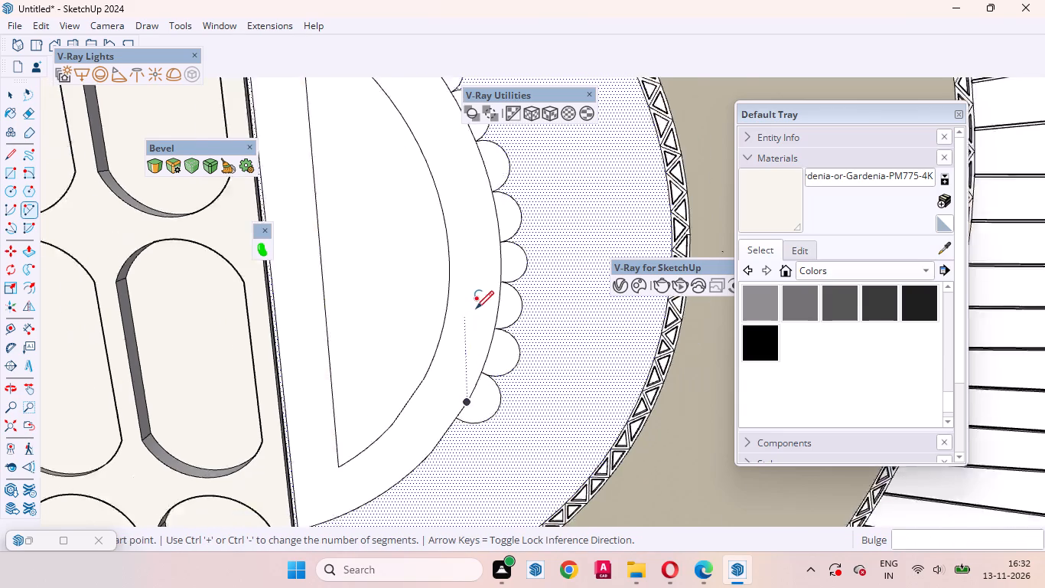
pyautogui.scroll(-5, 476, 309)
pyautogui.scroll(4, 465, 396)
pyautogui.click(464, 360)
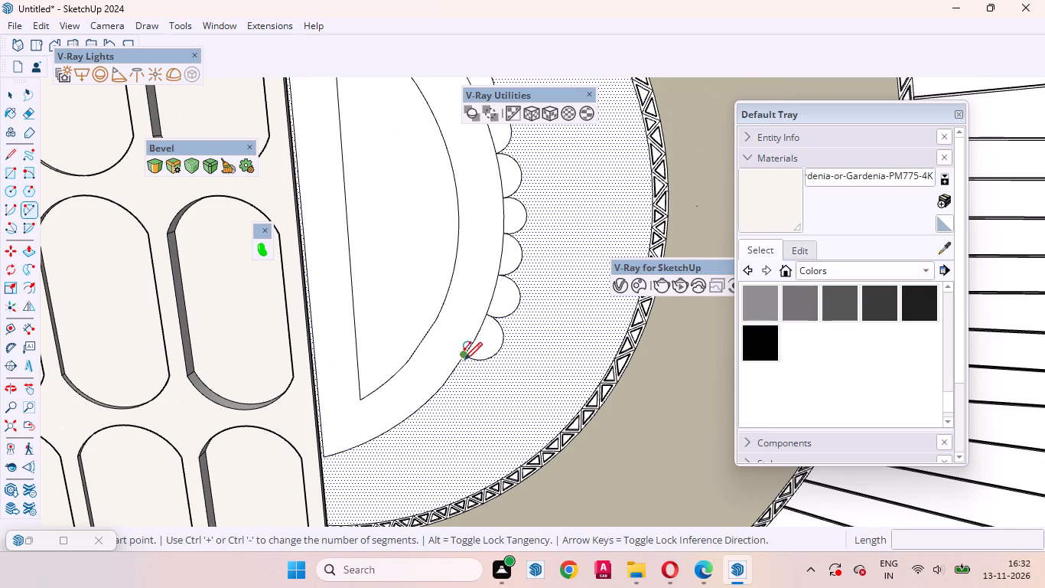
pyautogui.click(444, 387)
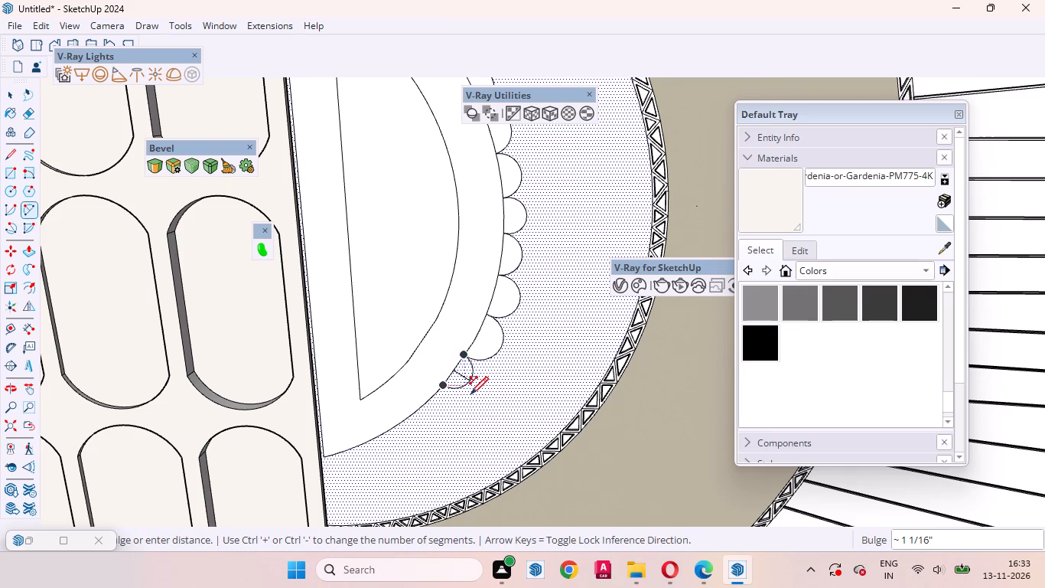
pyautogui.click(473, 395)
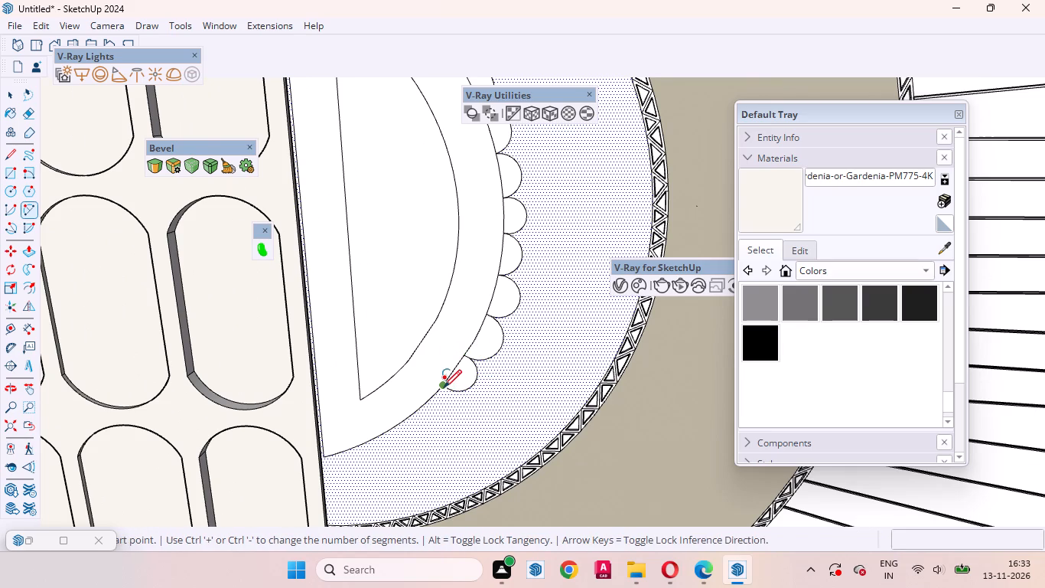
pyautogui.click(444, 387)
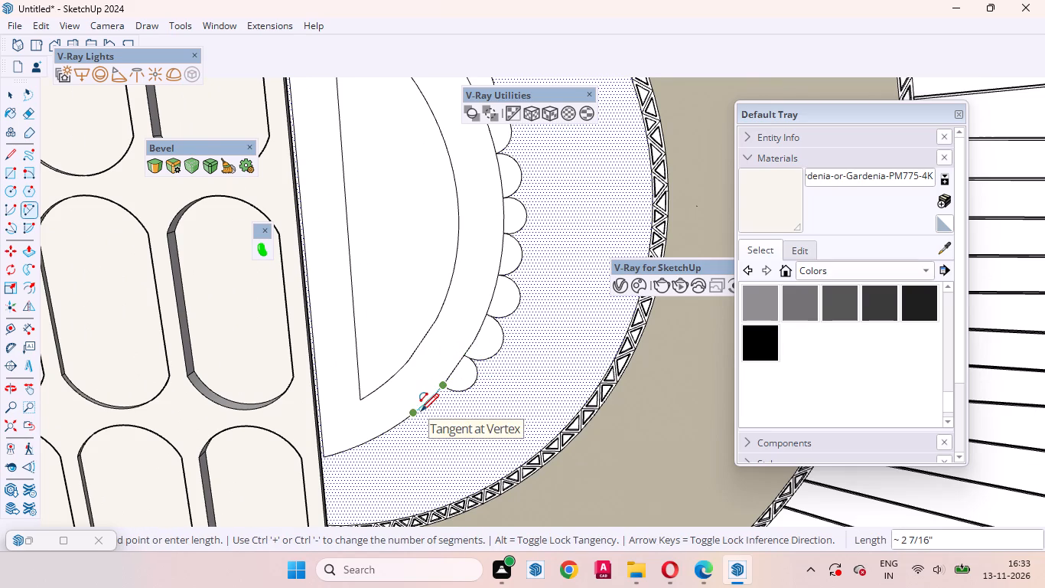
pyautogui.click(421, 411)
pyautogui.click(442, 417)
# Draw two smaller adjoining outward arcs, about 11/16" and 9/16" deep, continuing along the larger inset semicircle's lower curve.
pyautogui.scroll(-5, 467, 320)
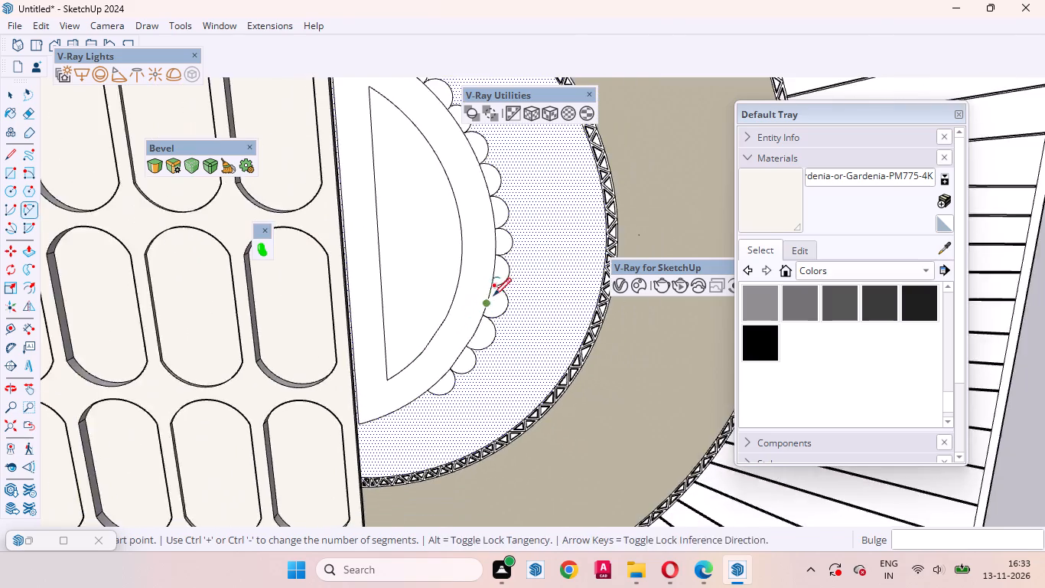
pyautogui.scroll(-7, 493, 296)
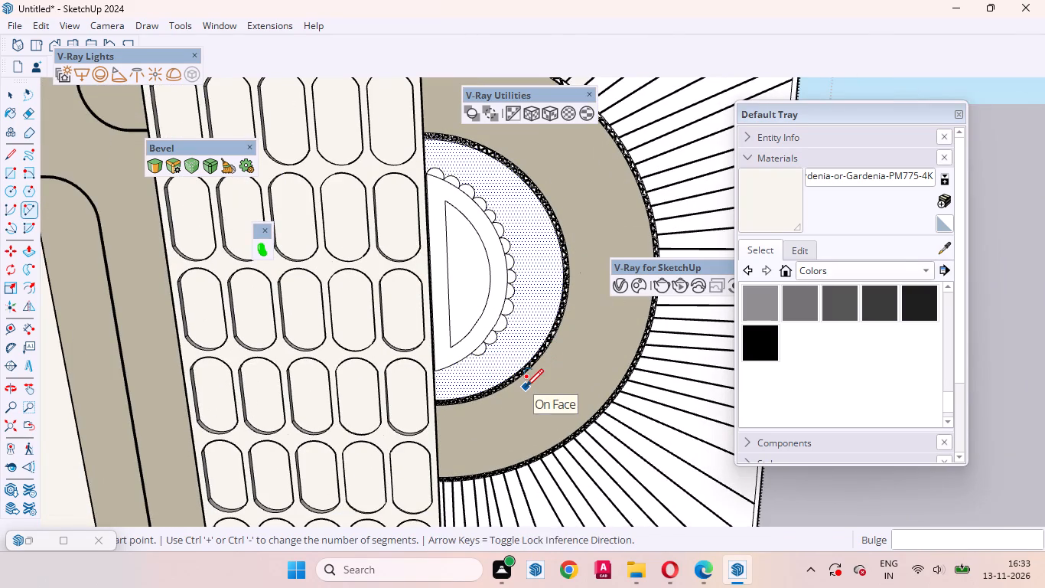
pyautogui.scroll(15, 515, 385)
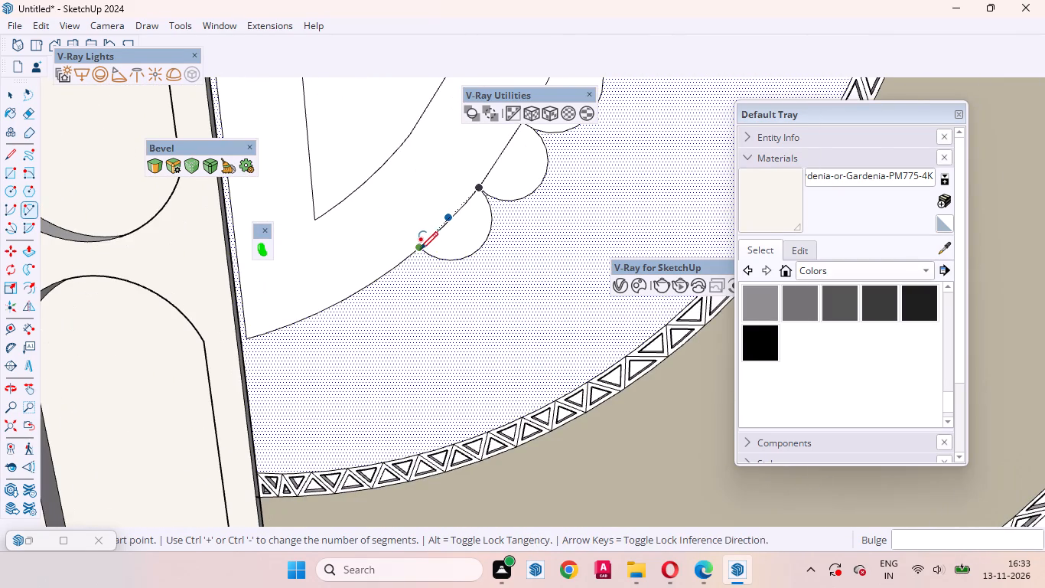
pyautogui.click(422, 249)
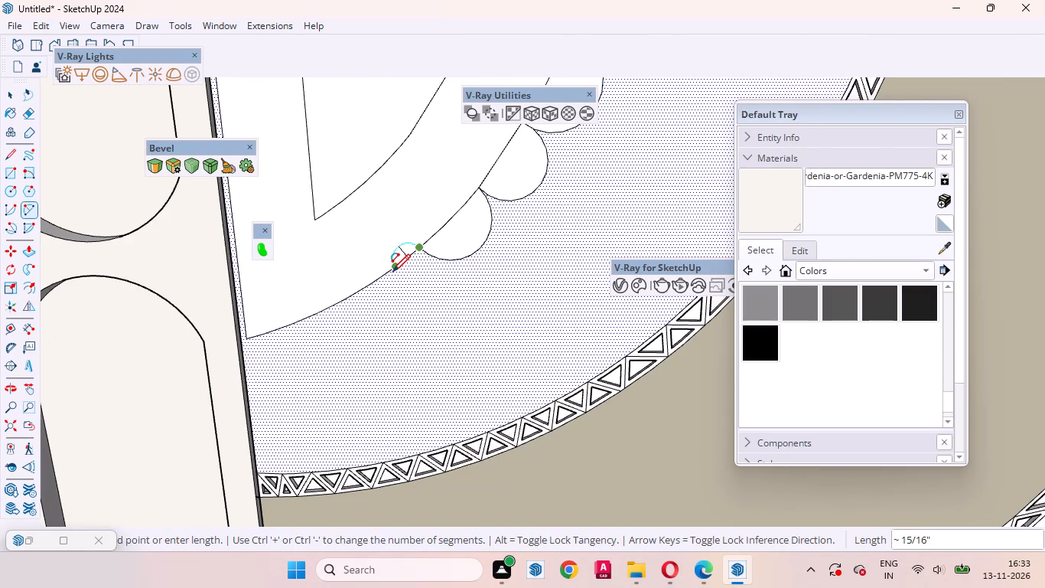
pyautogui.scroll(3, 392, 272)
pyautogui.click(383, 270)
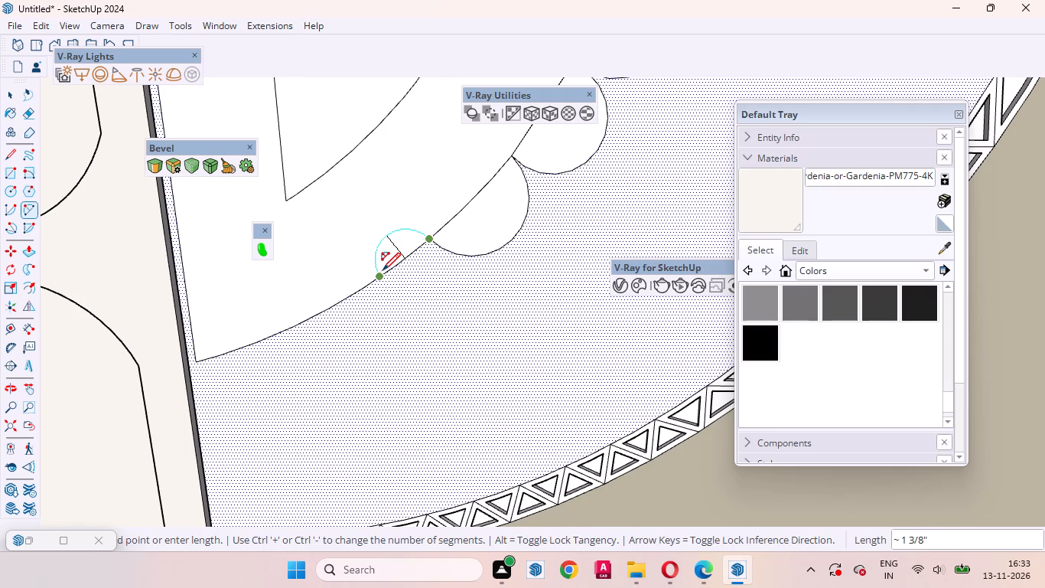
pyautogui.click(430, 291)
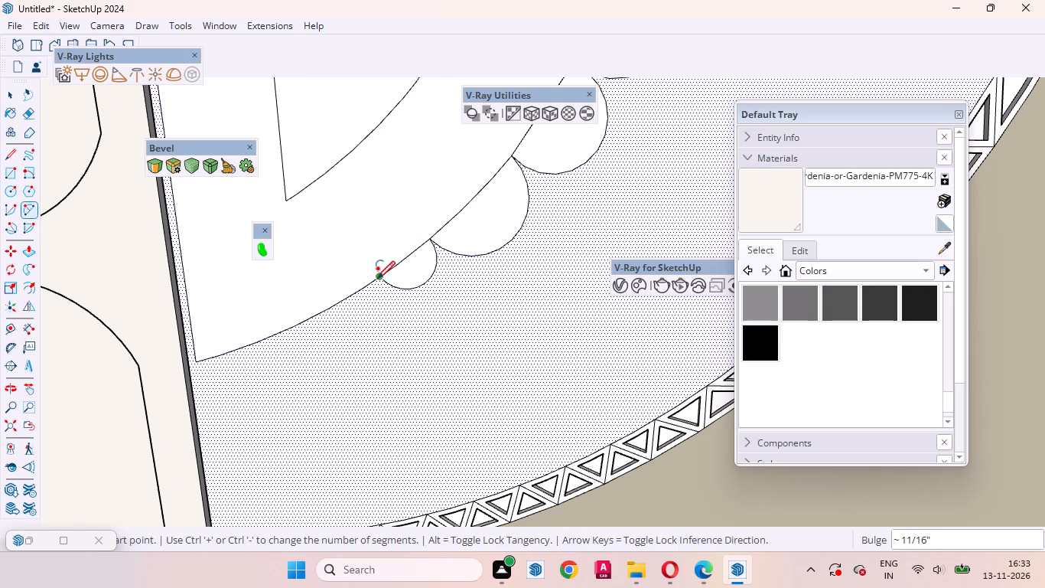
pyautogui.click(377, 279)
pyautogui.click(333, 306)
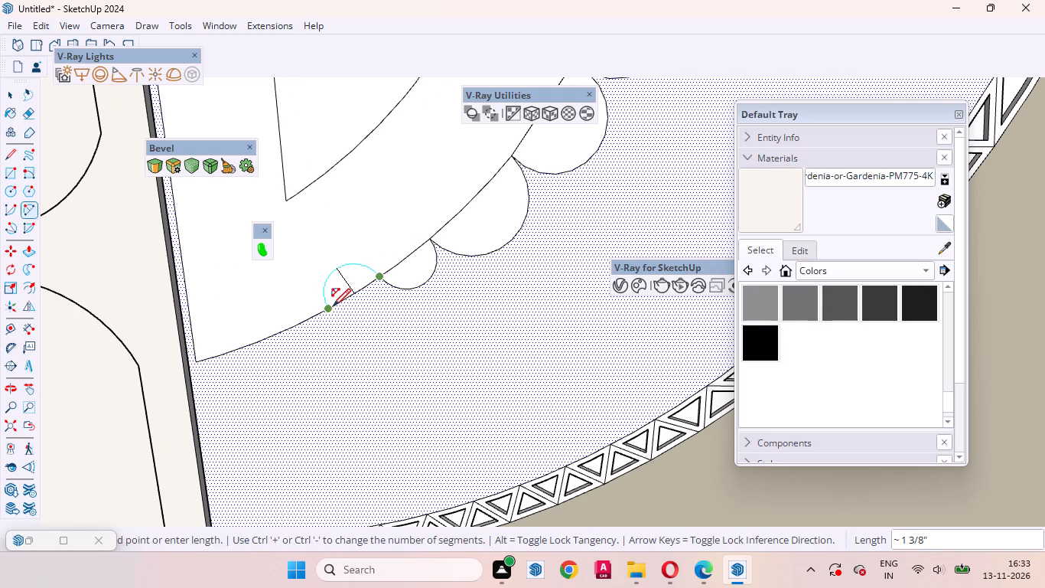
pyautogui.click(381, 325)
# Draw two adjoining outward arcs, each about 15/16" deep, to carry the scallops to the larger inset semicircle's lower corner.
pyautogui.scroll(-7, 490, 299)
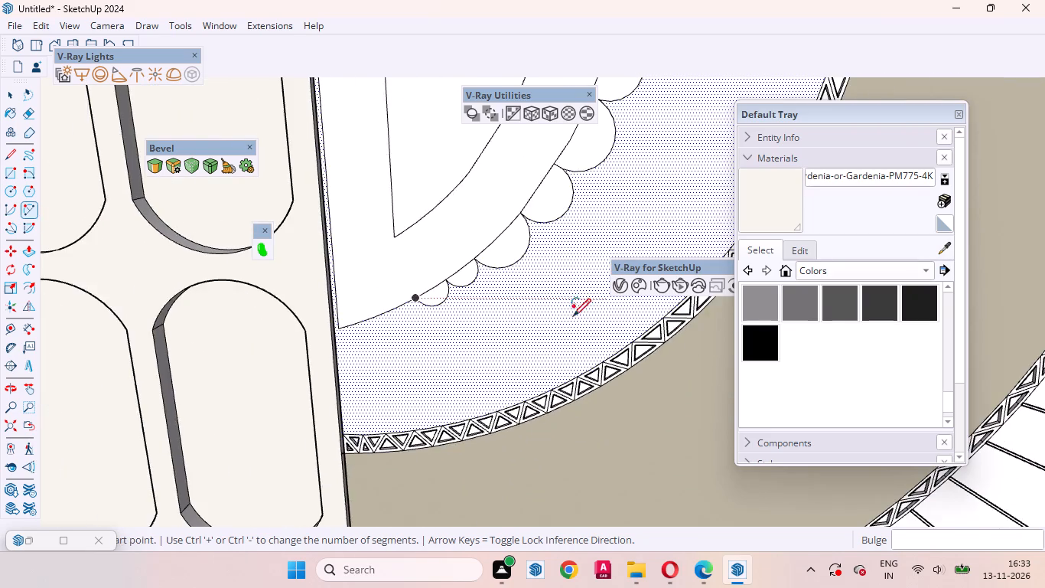
pyautogui.scroll(-9, 494, 360)
pyautogui.scroll(-1, 522, 429)
pyautogui.scroll(1, 529, 438)
pyautogui.scroll(-2, 539, 448)
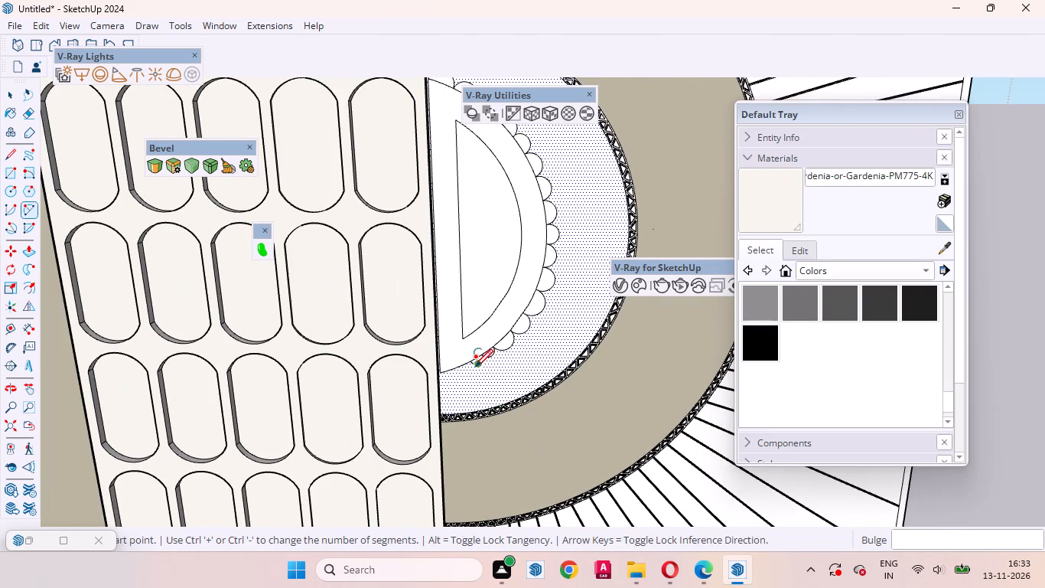
pyautogui.scroll(12, 475, 367)
pyautogui.click(459, 344)
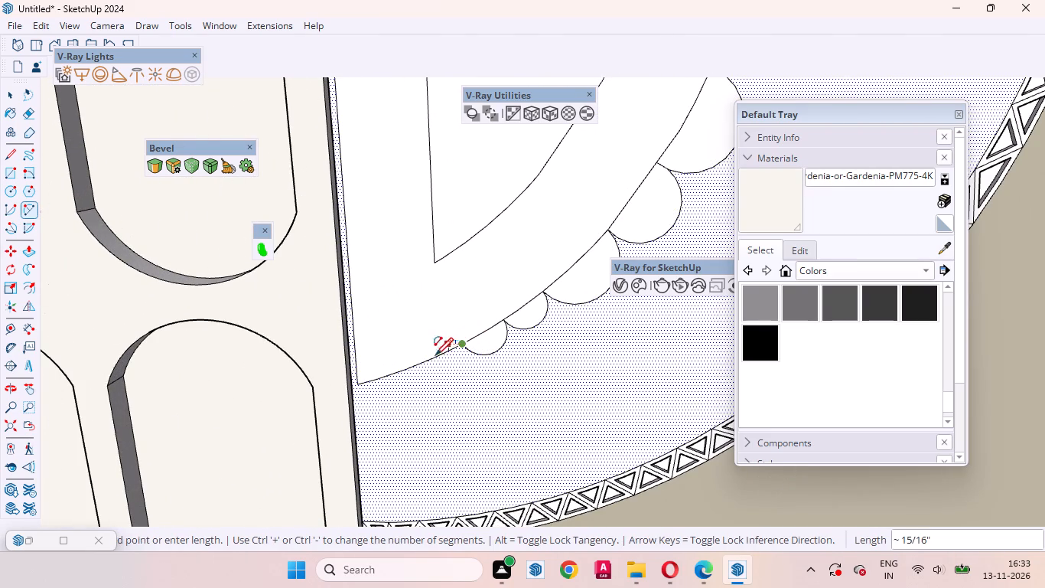
pyautogui.click(410, 364)
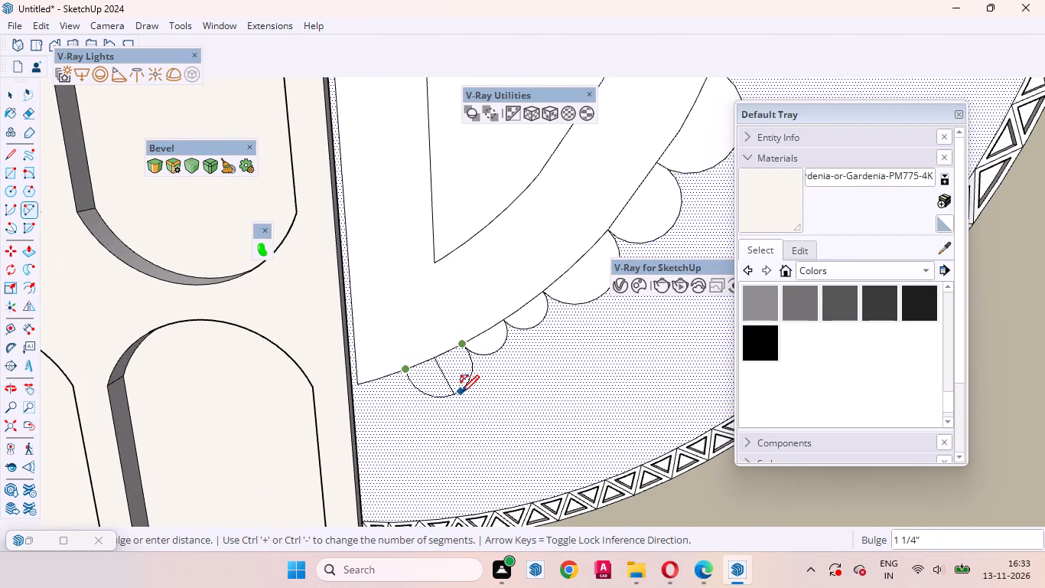
pyautogui.click(455, 384)
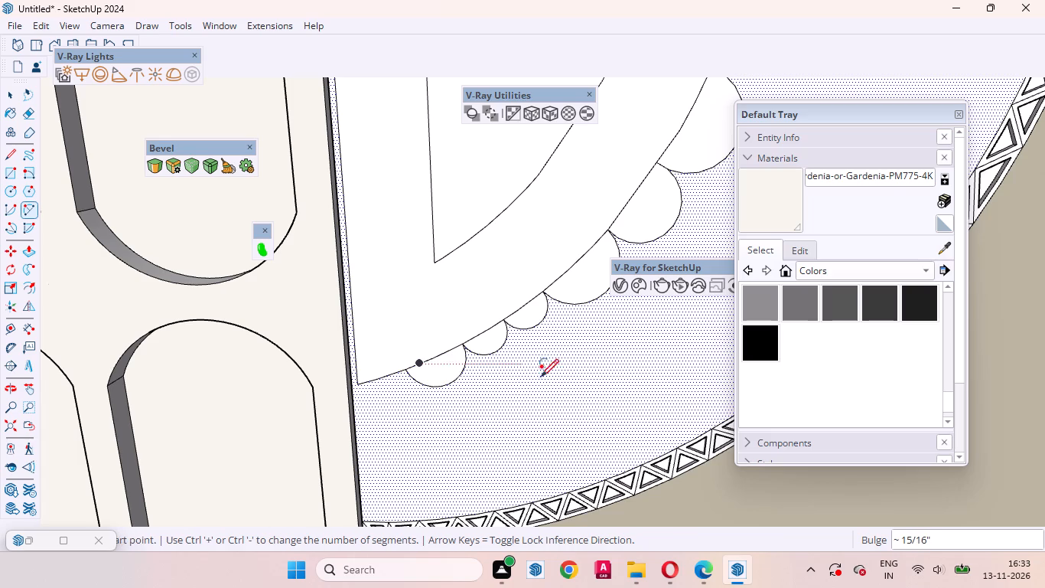
pyautogui.click(406, 369)
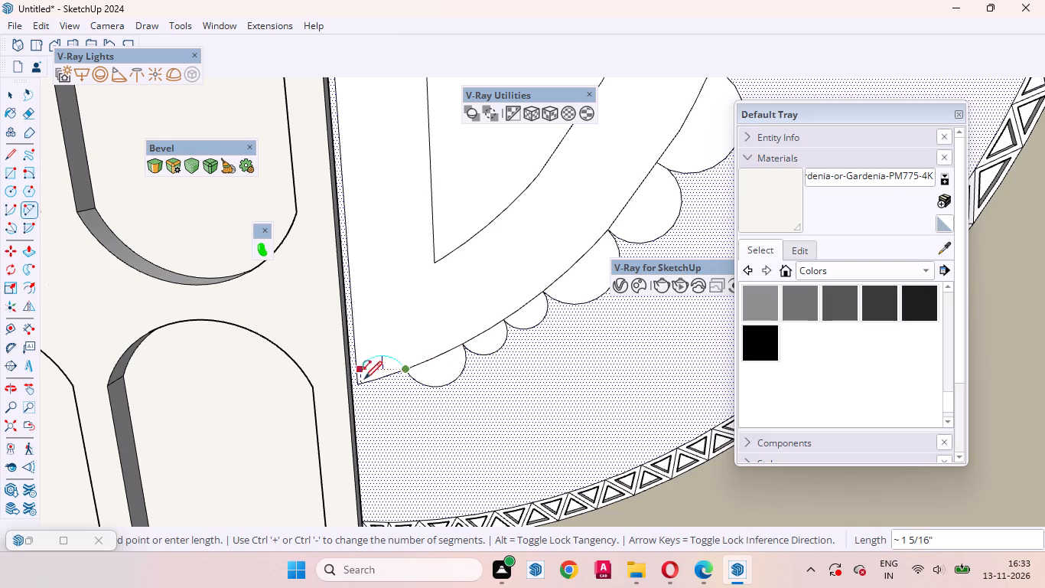
pyautogui.click(364, 385)
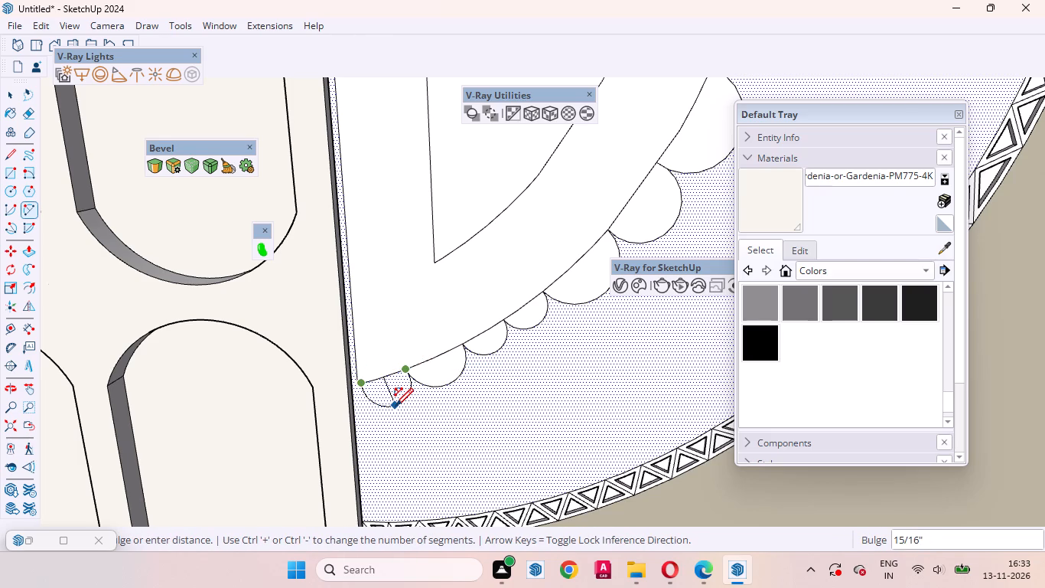
pyautogui.click(396, 406)
pyautogui.scroll(-8, 416, 419)
pyautogui.scroll(4, 441, 390)
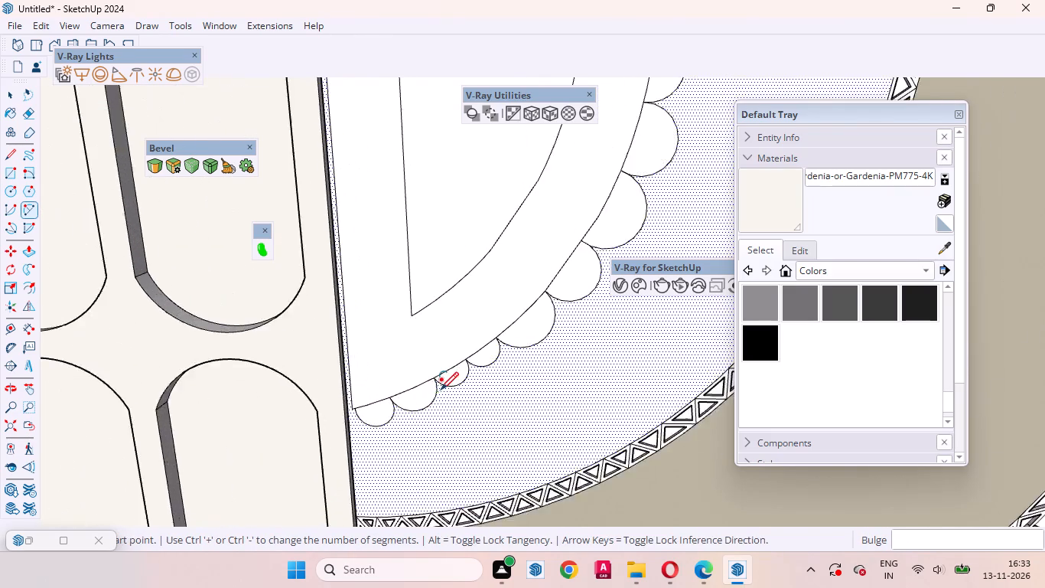
# Draw a wider outward arc about 15/16" deep over the small scallop third from the lower corner.
pyautogui.scroll(3, 441, 390)
pyautogui.click(431, 371)
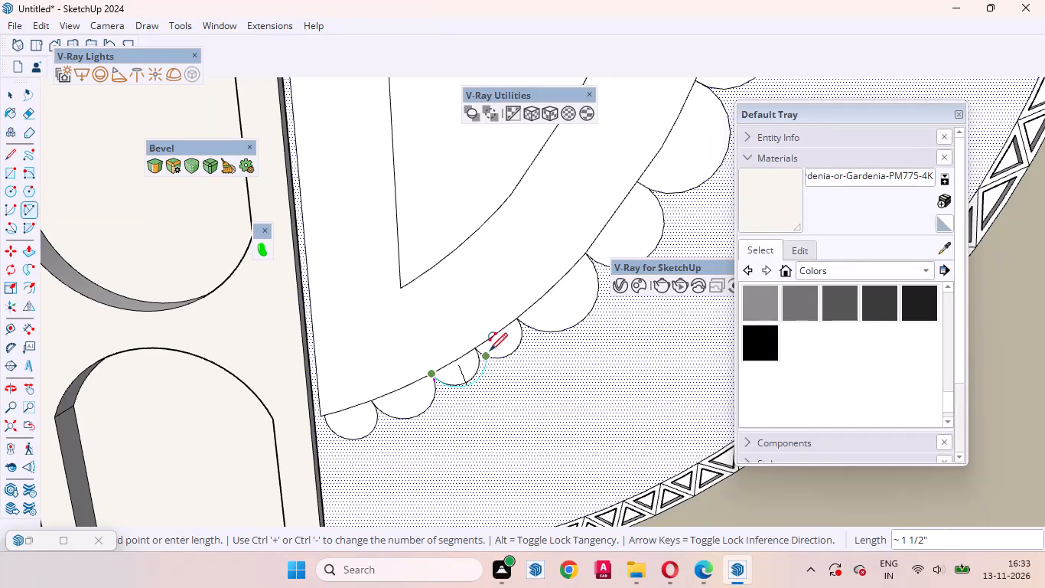
pyautogui.click(491, 341)
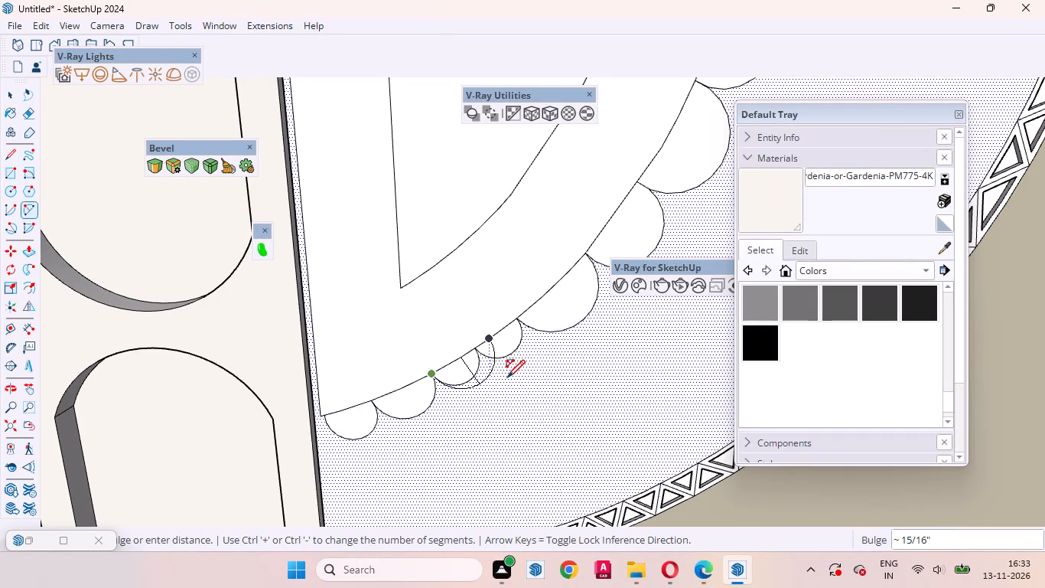
pyautogui.click(507, 377)
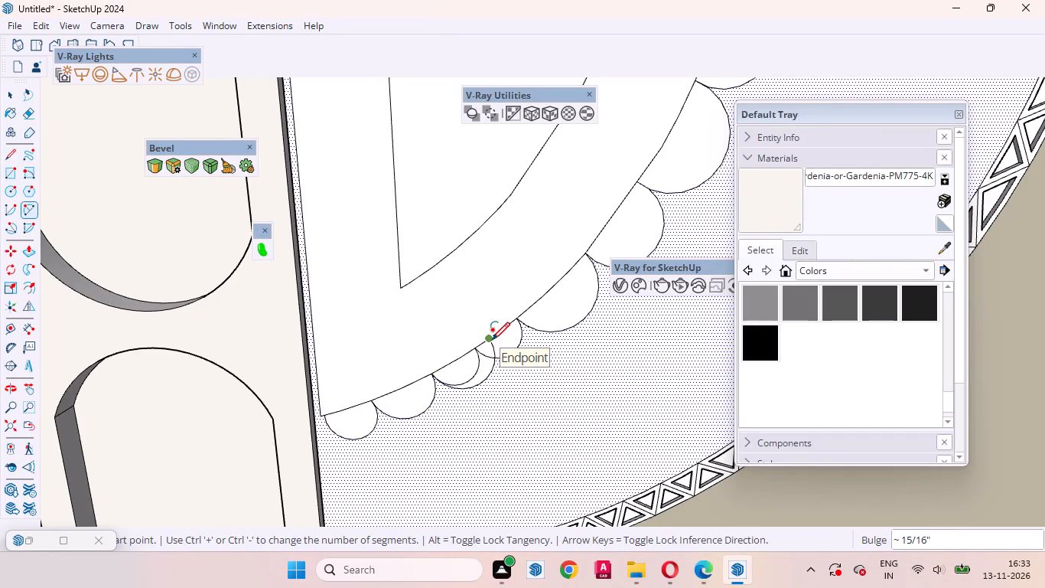
pyautogui.click(492, 340)
pyautogui.press('space')
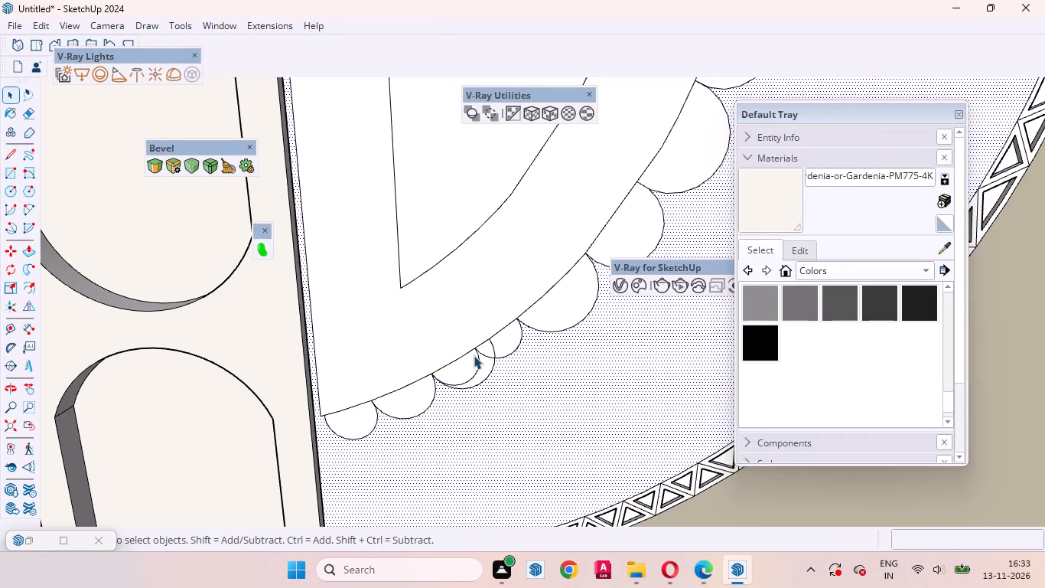
# Erase the old small arc and the neighbouring arc's overlapping segment inside the new wider scallop.
pyautogui.click(478, 351)
pyautogui.rightClick(478, 351)
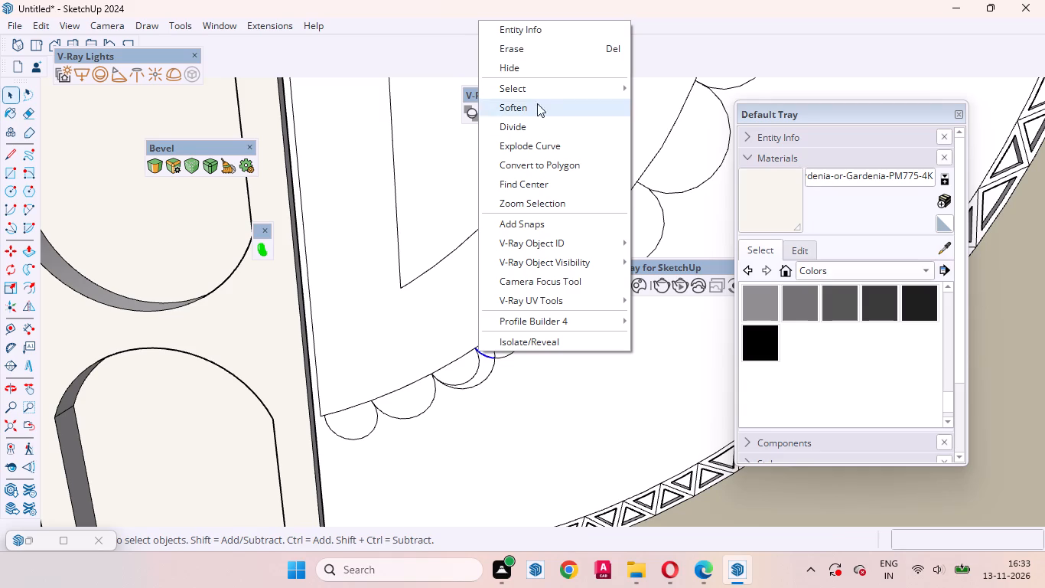
pyautogui.click(522, 47)
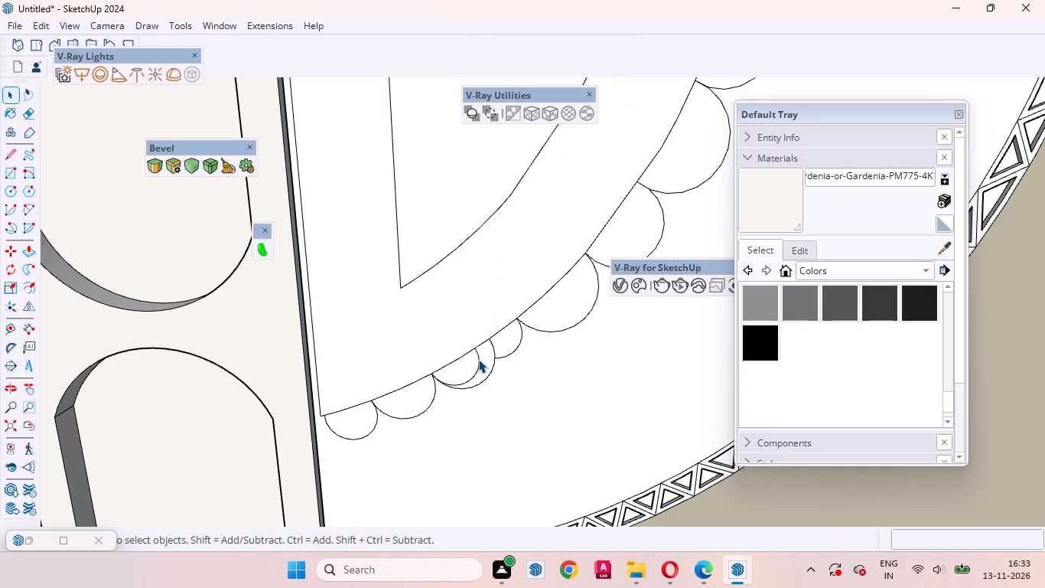
pyautogui.click(477, 359)
pyautogui.rightClick(477, 359)
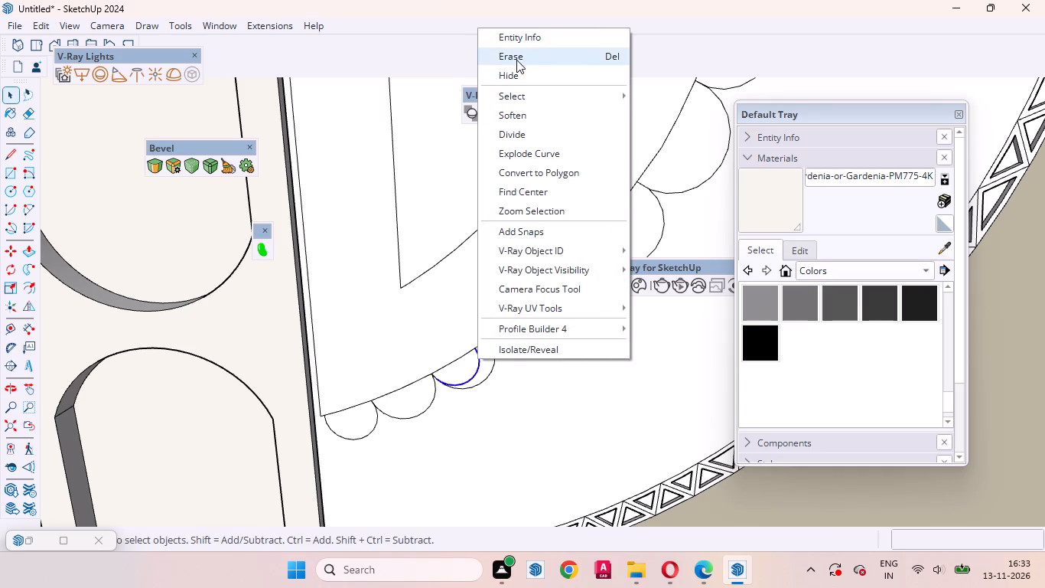
pyautogui.click(516, 57)
# Draw a wider outward arc 1 1/16" deep over the remaining small scallop, fourth from the lower corner.
pyautogui.scroll(3, 530, 330)
pyautogui.click(498, 336)
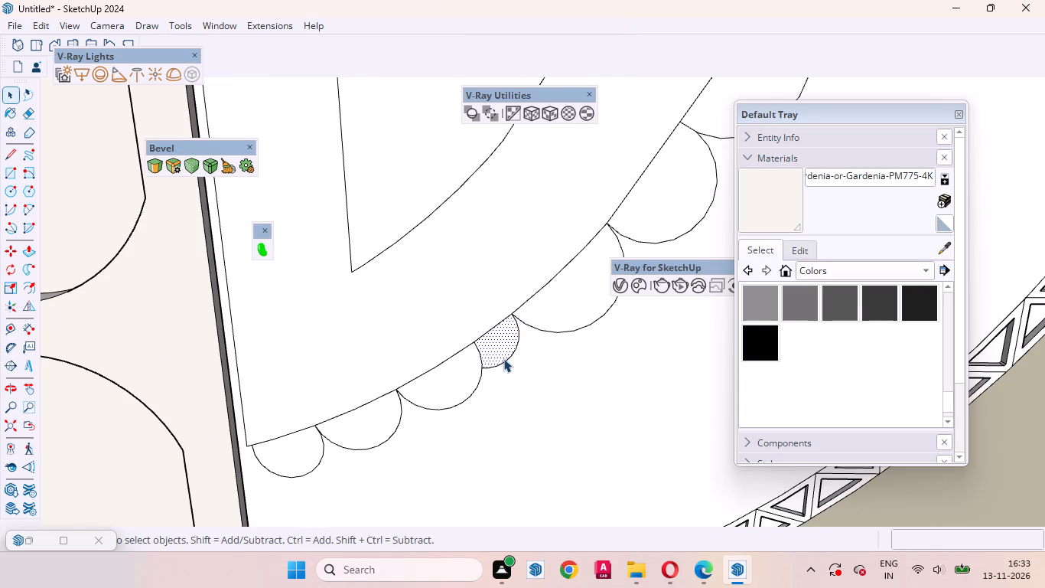
pyautogui.scroll(3, 503, 358)
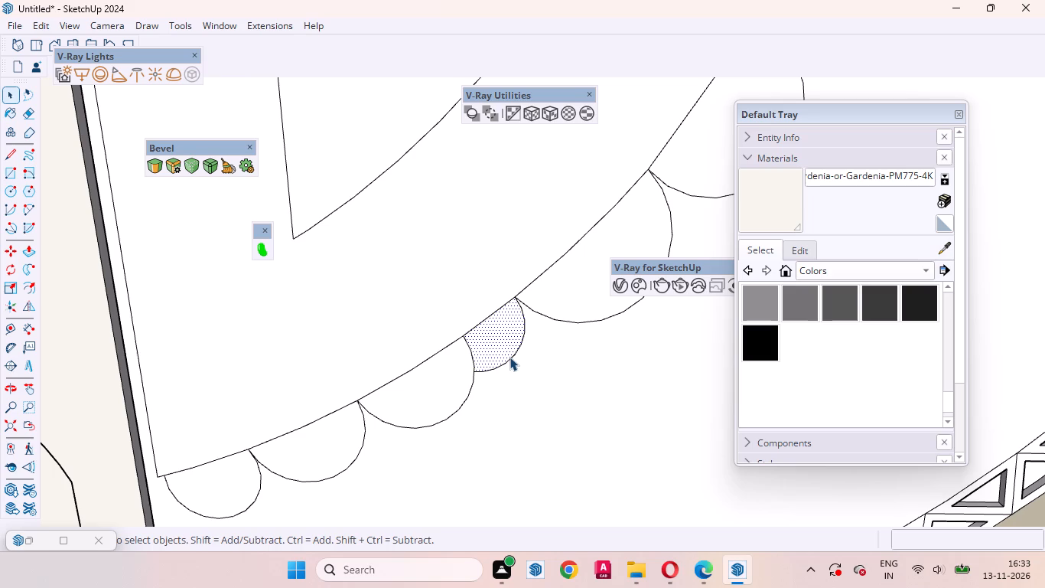
pyautogui.press('a')
pyautogui.click(433, 358)
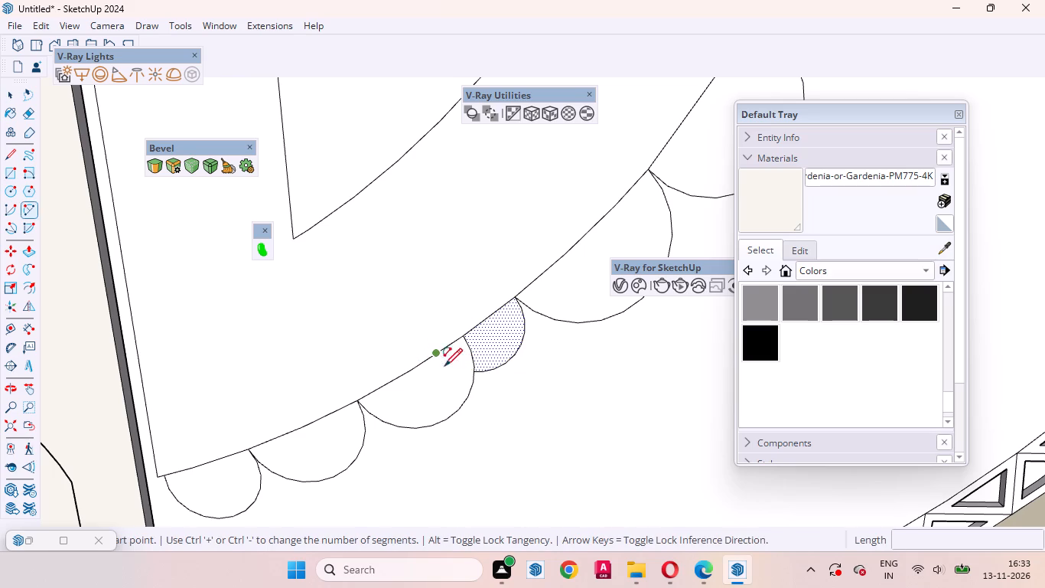
pyautogui.click(513, 299)
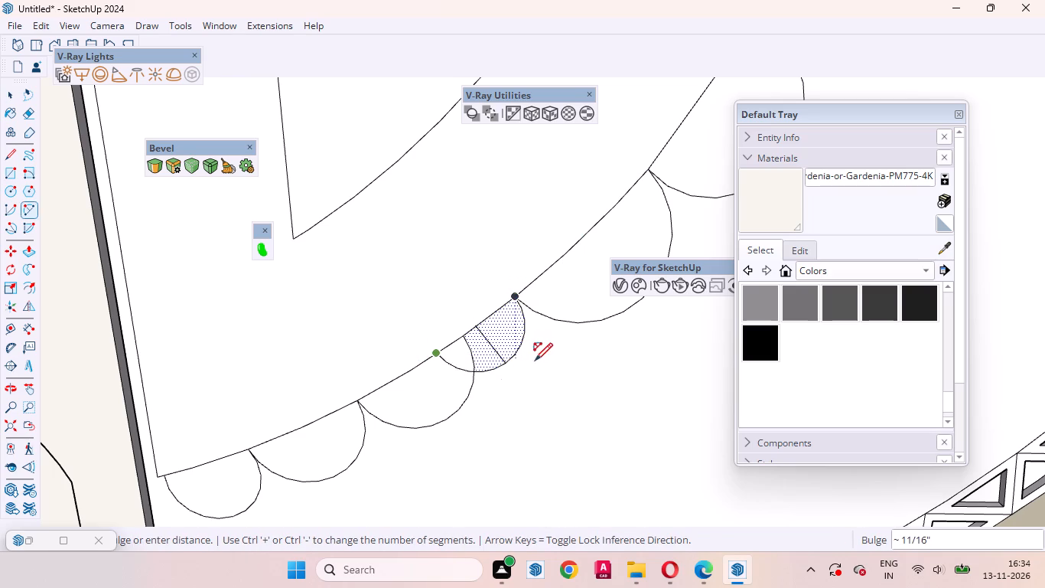
pyautogui.click(542, 371)
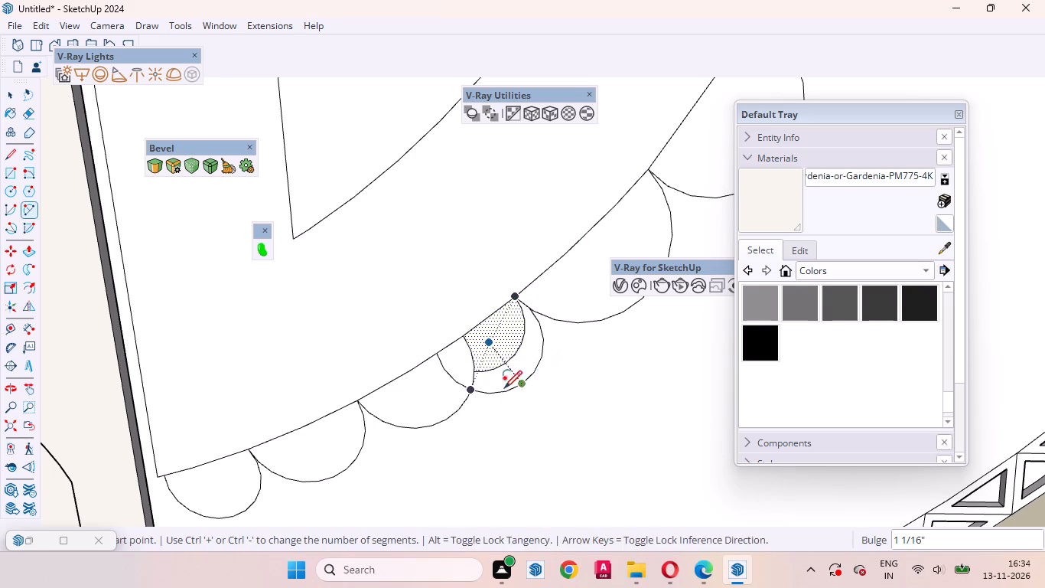
# Erase the old small arc and the neighbouring arc's overlapping segment inside the new wider fourth scallop.
pyautogui.press('space')
pyautogui.click(519, 374)
pyautogui.click(516, 351)
pyautogui.rightClick(516, 351)
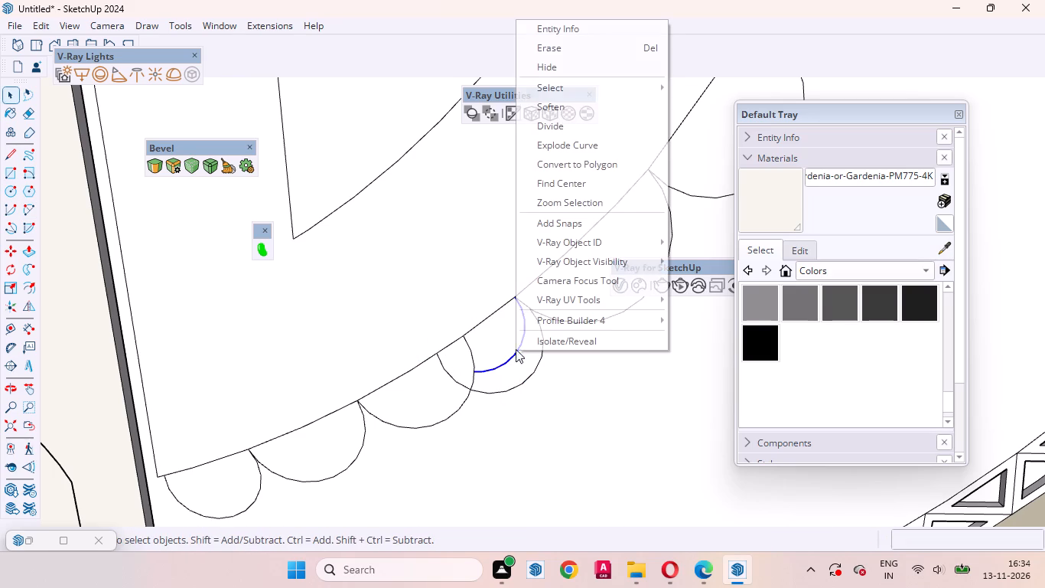
pyautogui.click(555, 46)
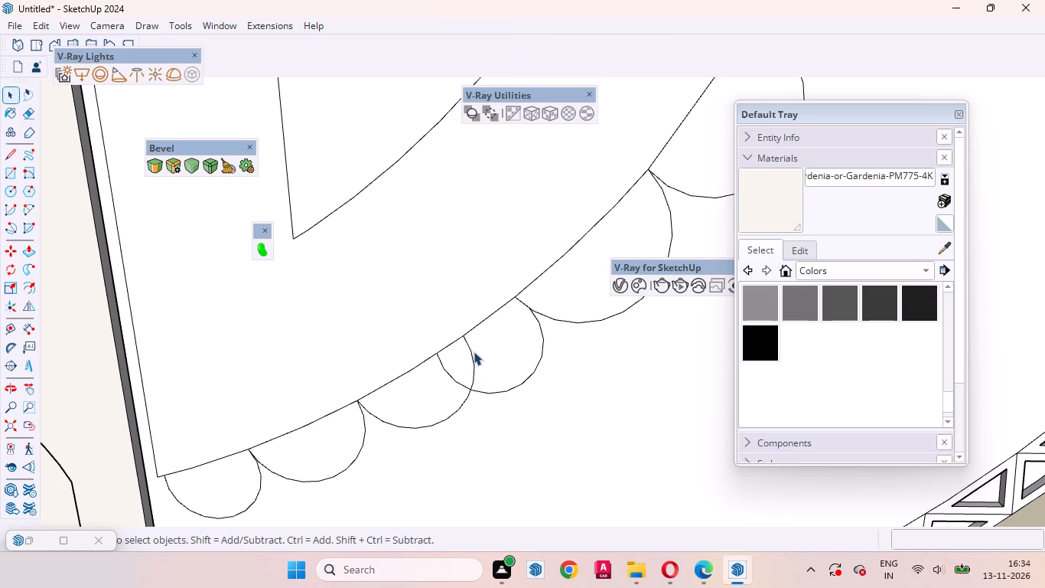
pyautogui.click(469, 351)
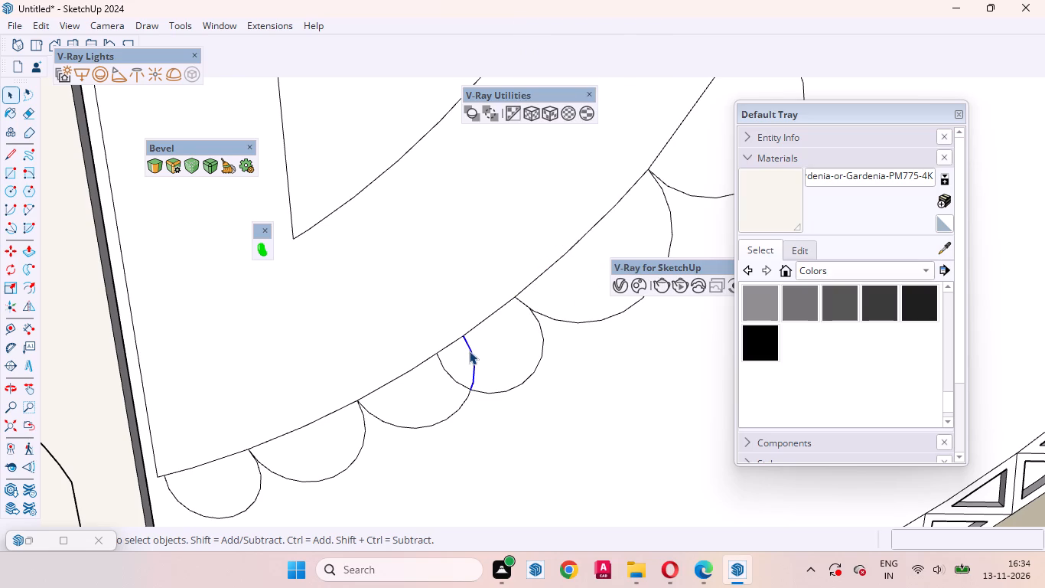
pyautogui.rightClick(469, 351)
pyautogui.click(508, 50)
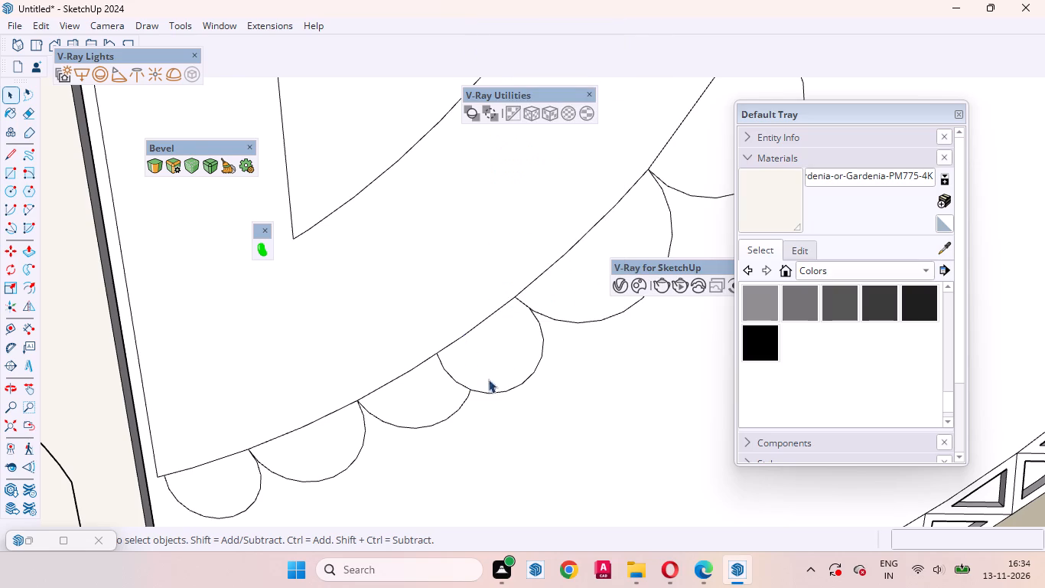
# Erase the straight edge of the smaller inset semicircle.
pyautogui.scroll(-20, 488, 394)
pyautogui.scroll(-12, 488, 394)
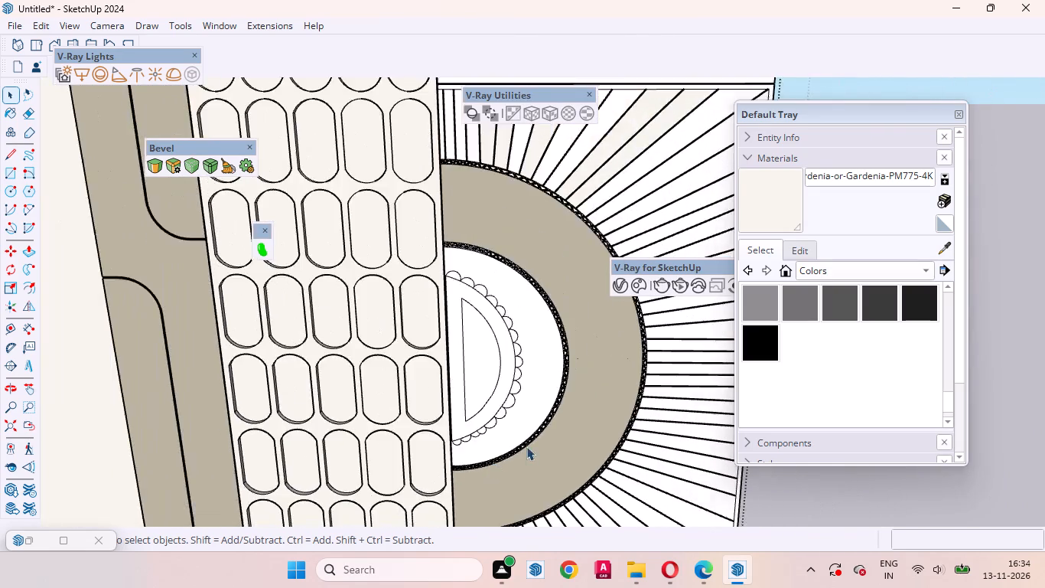
pyautogui.moveTo(515, 424); pyautogui.dragTo(552, 435, button='middle')
pyautogui.scroll(2, 534, 410)
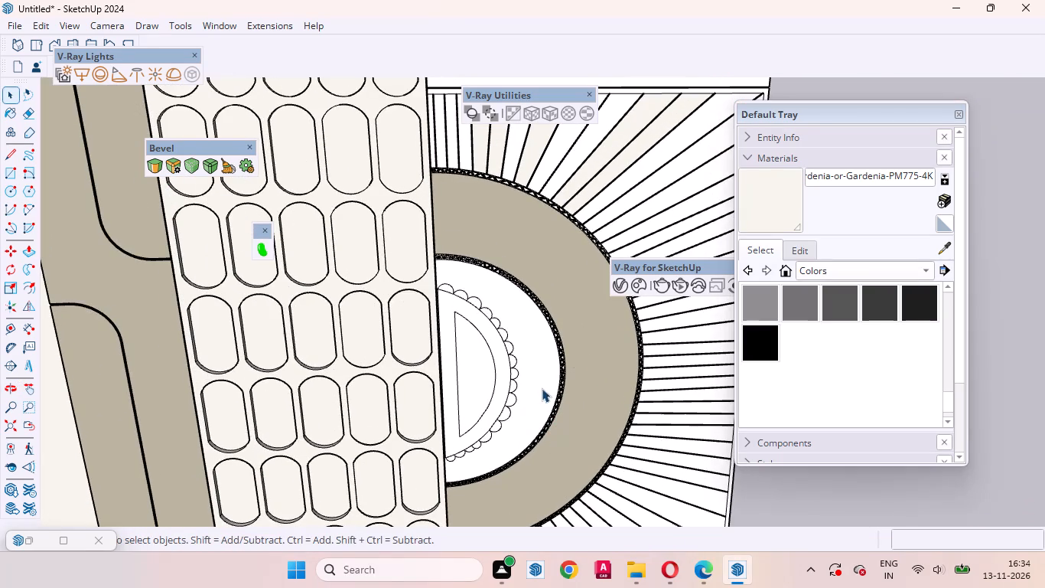
pyautogui.click(542, 379)
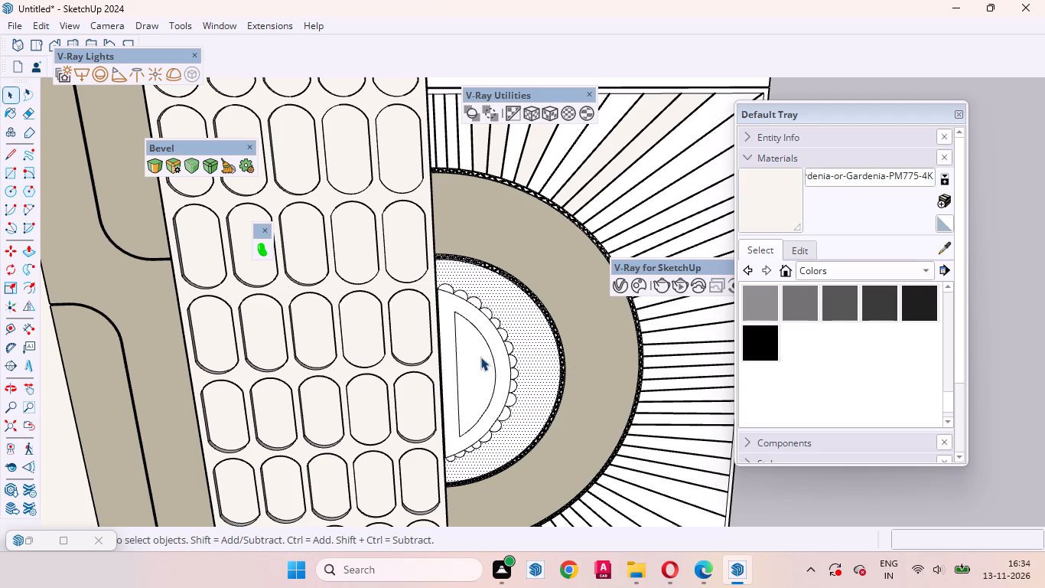
pyautogui.click(455, 350)
pyautogui.rightClick(455, 350)
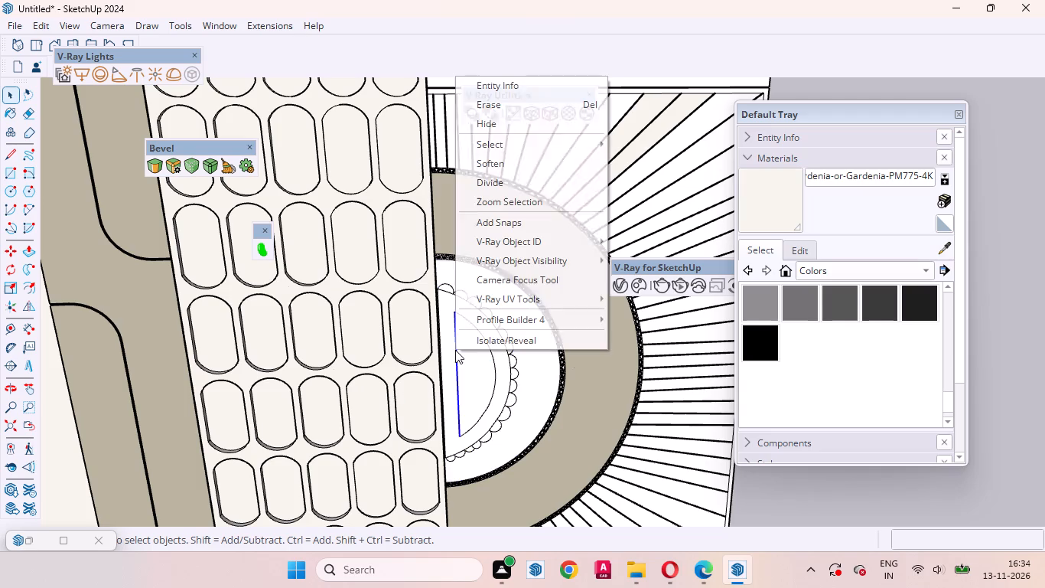
pyautogui.click(496, 102)
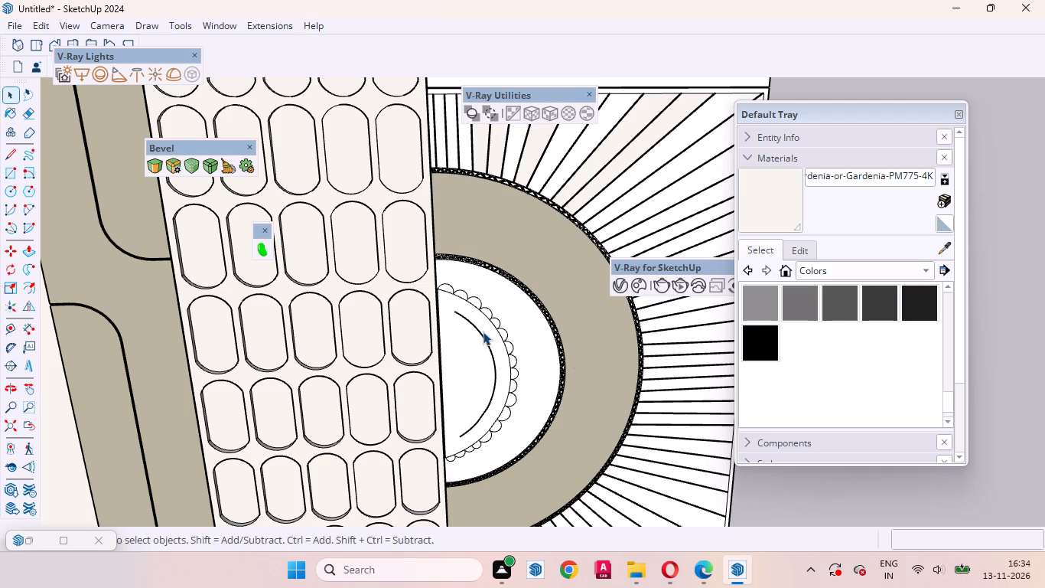
# Erase all the remaining curved segments of the smaller inset semicircle, leaving only the scalloped one.
pyautogui.click(481, 336)
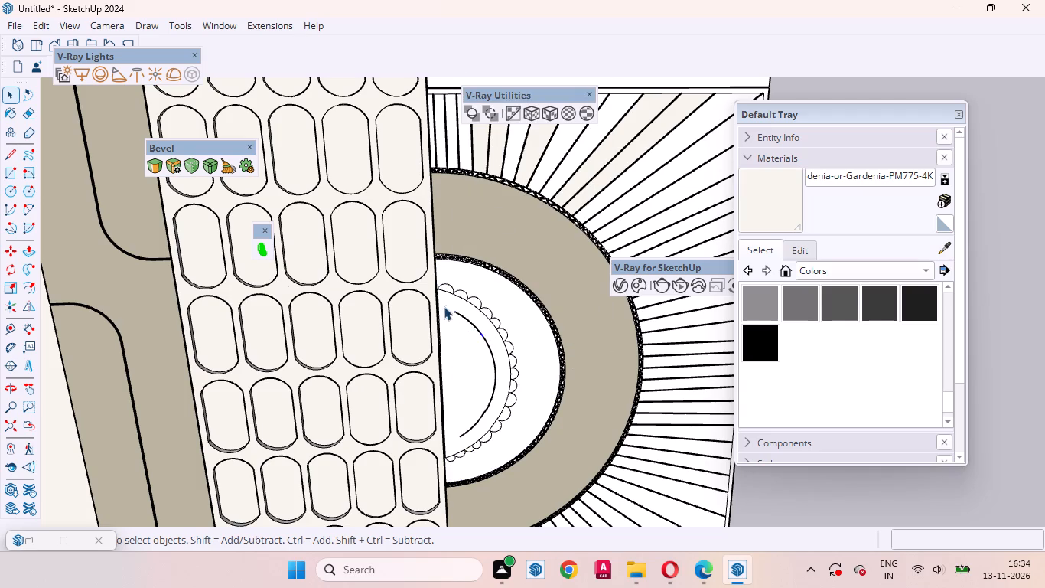
pyautogui.moveTo(446, 305); pyautogui.dragTo(470, 332)
pyautogui.click(22, 116)
pyautogui.scroll(3, 412, 365)
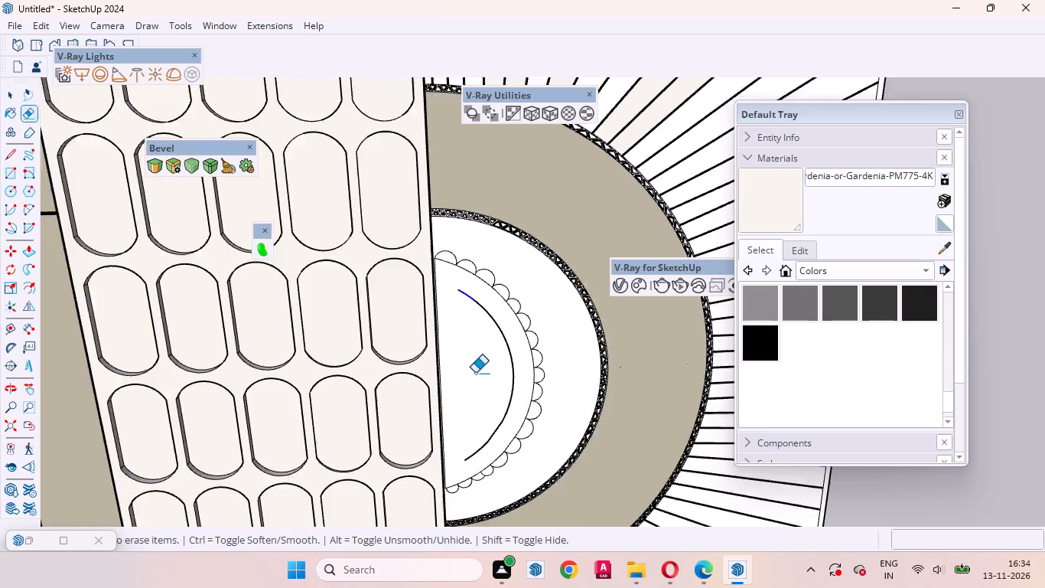
pyautogui.scroll(4, 475, 373)
pyautogui.moveTo(433, 230); pyautogui.dragTo(497, 286)
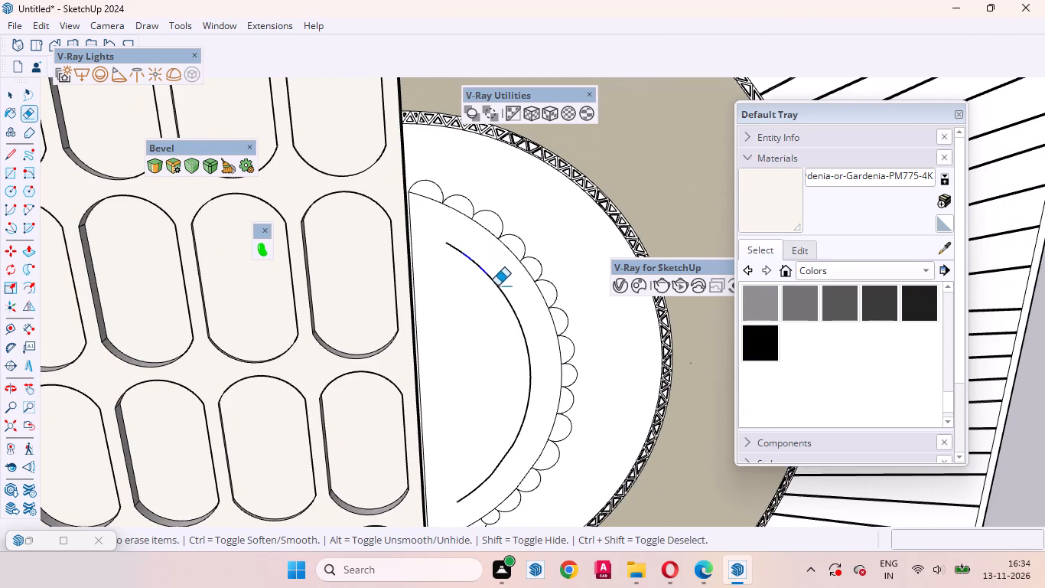
pyautogui.moveTo(497, 286); pyautogui.dragTo(529, 399)
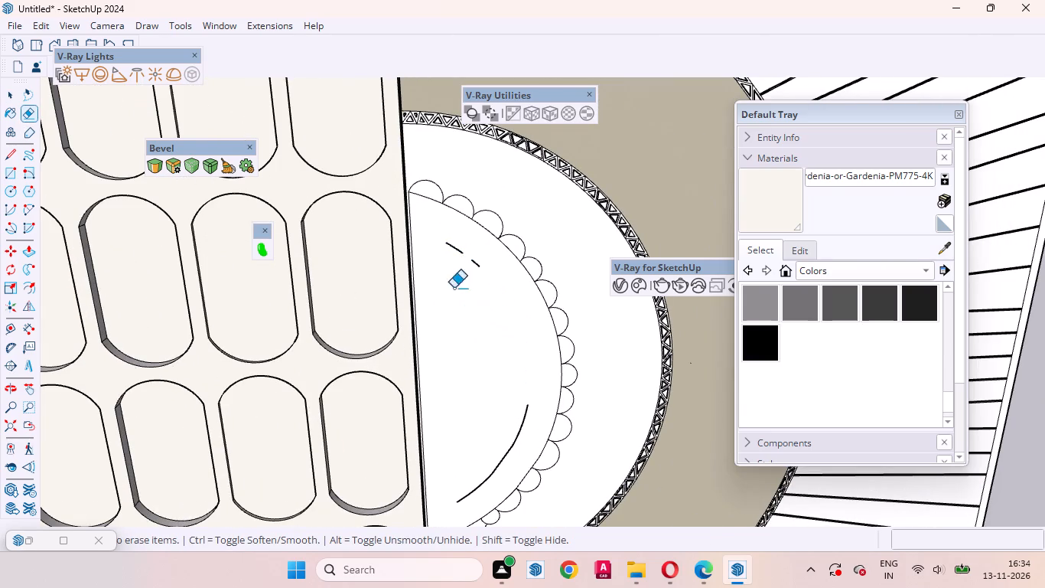
pyautogui.moveTo(443, 237); pyautogui.dragTo(479, 273)
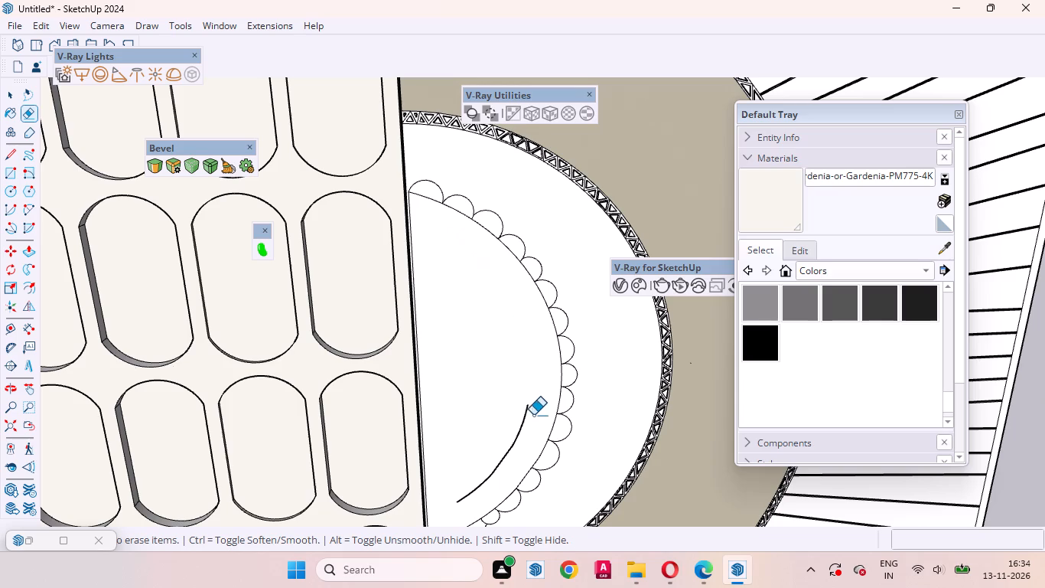
pyautogui.moveTo(532, 407); pyautogui.dragTo(477, 491)
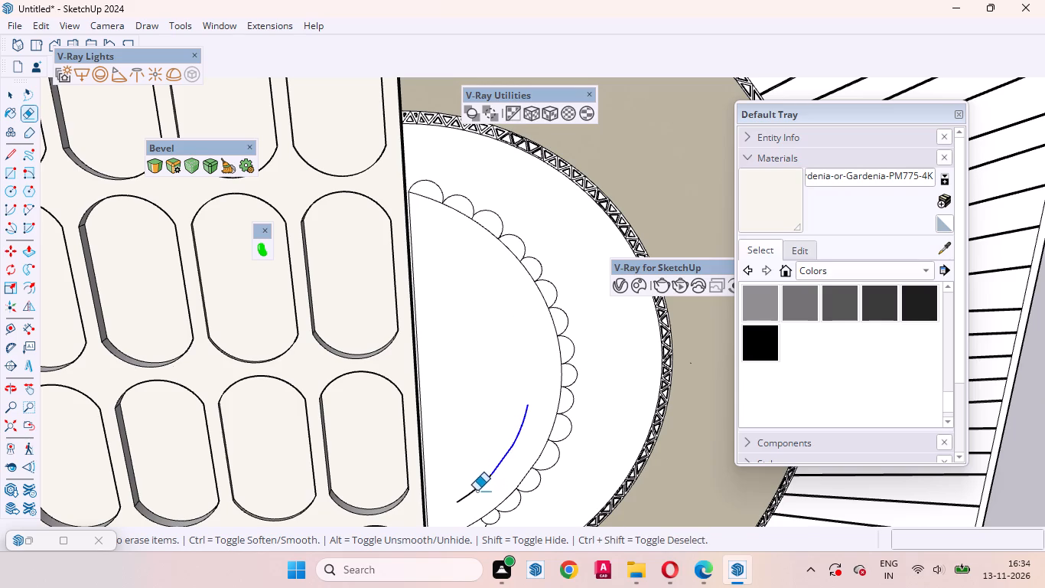
pyautogui.moveTo(477, 491); pyautogui.dragTo(454, 506)
pyautogui.moveTo(478, 475); pyautogui.dragTo(489, 483)
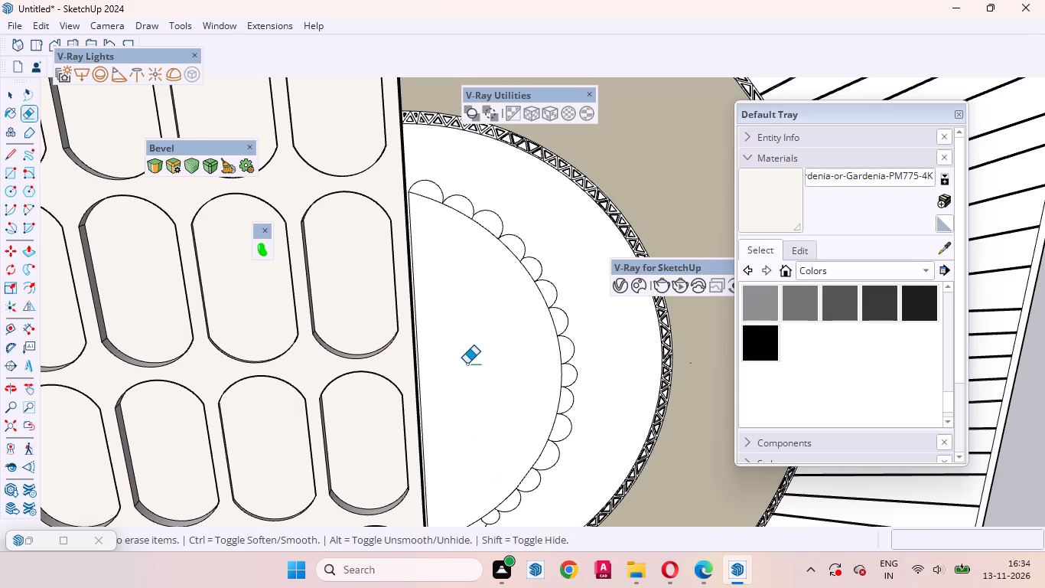
pyautogui.scroll(-16, 464, 364)
pyautogui.press('space')
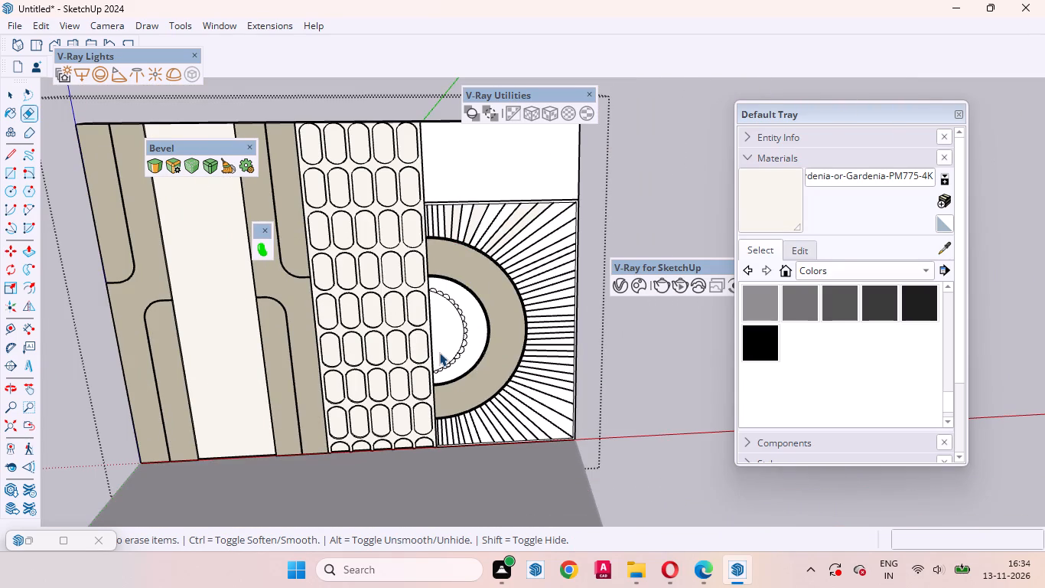
# Paint the first four scallops from the semicircle's upper corner with the off-white Gardenia-PM775-4K material.
pyautogui.click(442, 340)
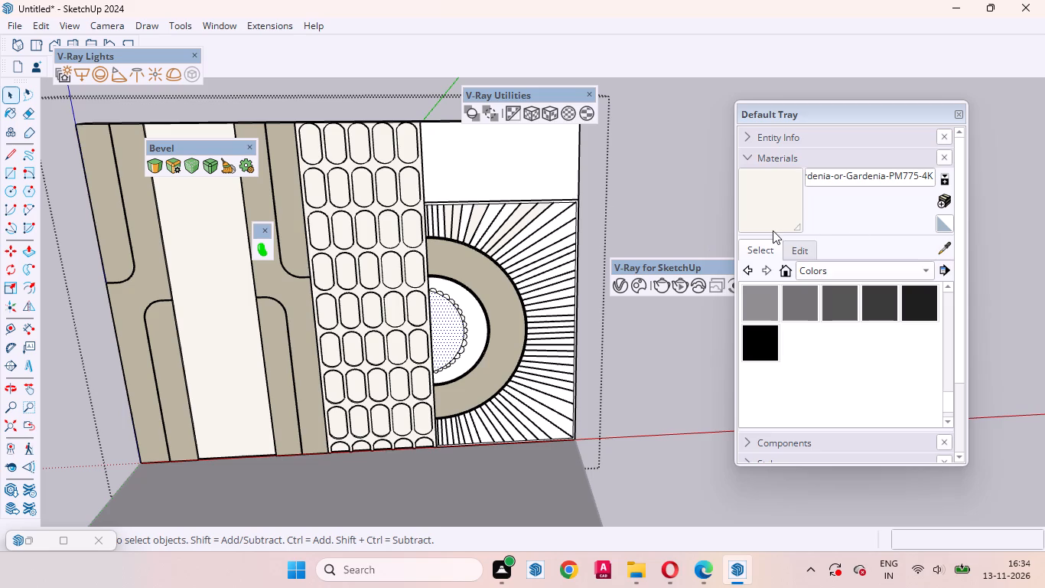
pyautogui.click(789, 210)
pyautogui.scroll(13, 474, 293)
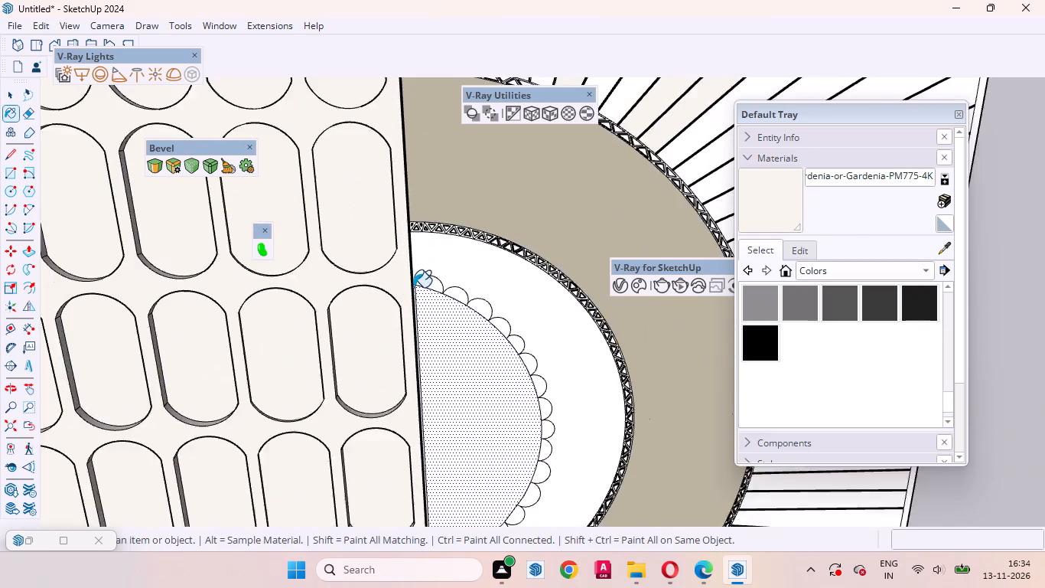
pyautogui.scroll(7, 413, 287)
pyautogui.click(456, 285)
pyautogui.click(505, 307)
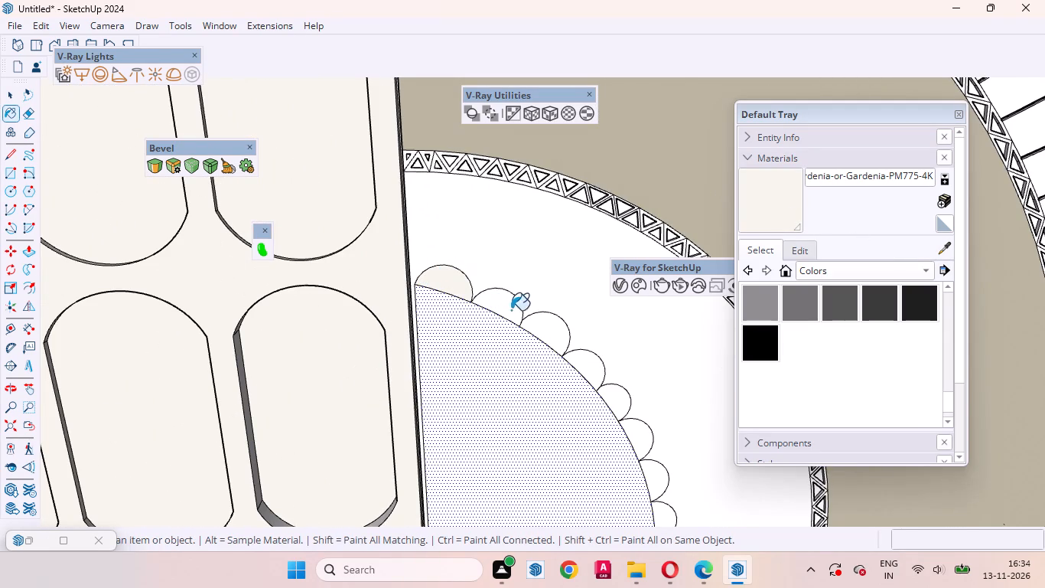
pyautogui.click(544, 334)
pyautogui.click(585, 373)
# Paint the following five scallops down the curve with the same Gardenia material.
pyautogui.scroll(-4, 331, 219)
pyautogui.scroll(4, 614, 399)
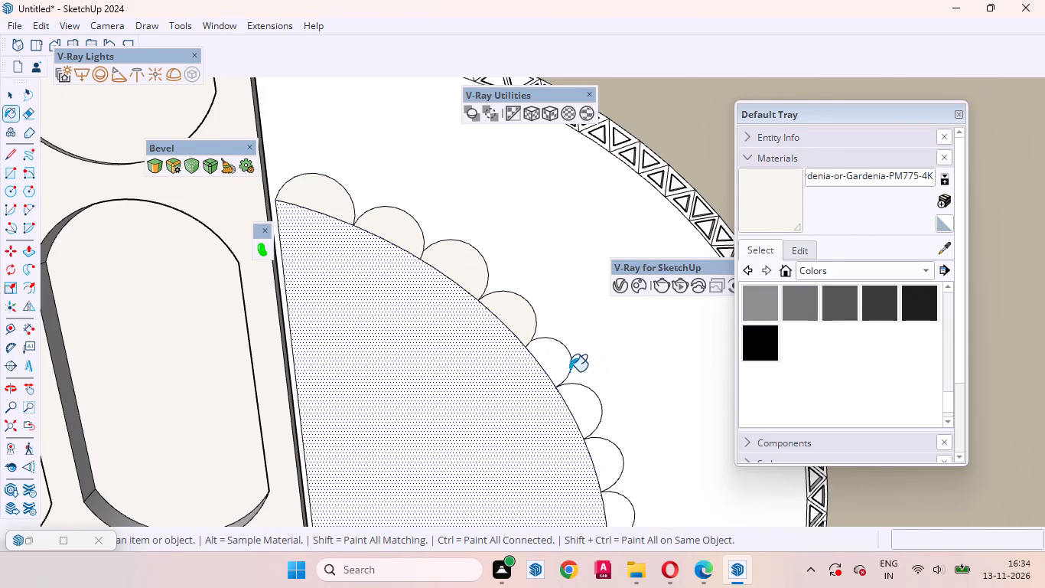
pyautogui.click(556, 366)
pyautogui.click(578, 407)
pyautogui.click(604, 458)
pyautogui.scroll(-5, 490, 310)
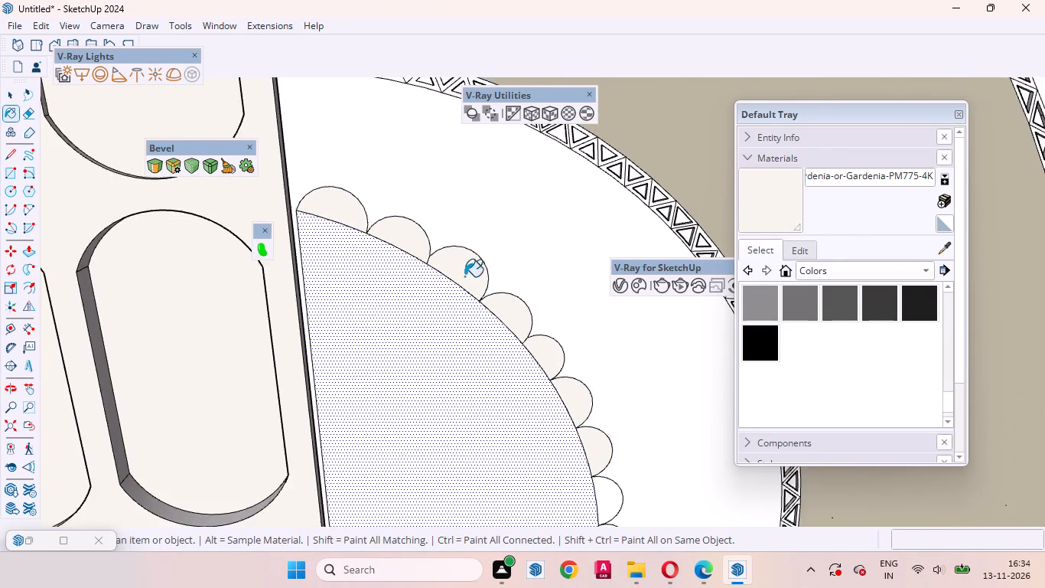
pyautogui.scroll(-3, 464, 276)
pyautogui.scroll(4, 584, 412)
pyautogui.click(547, 426)
pyautogui.click(550, 473)
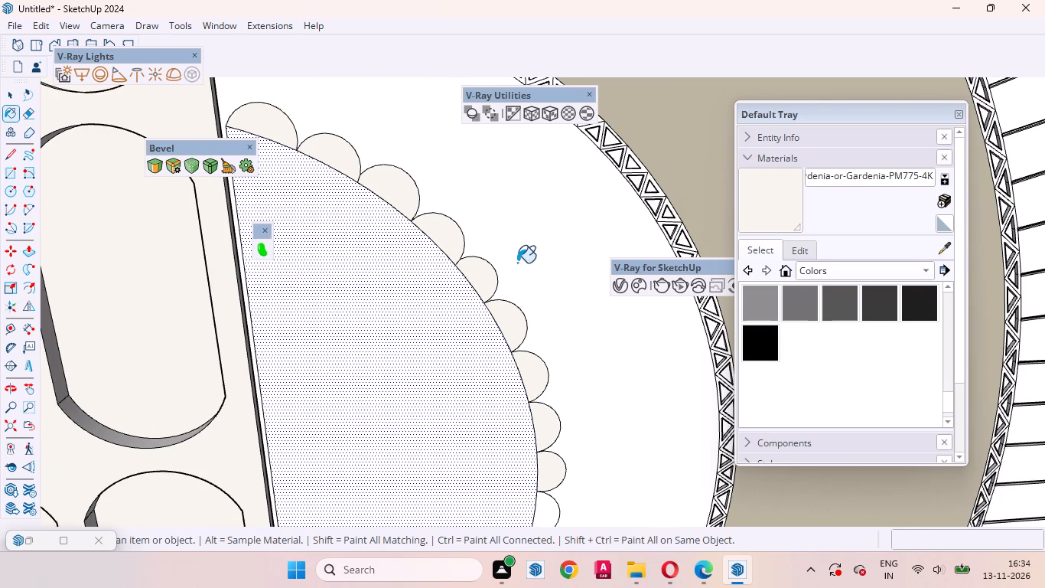
# Paint the seven scallops running up from the semicircle's lower corner with the Gardenia material.
pyautogui.scroll(-16, 517, 263)
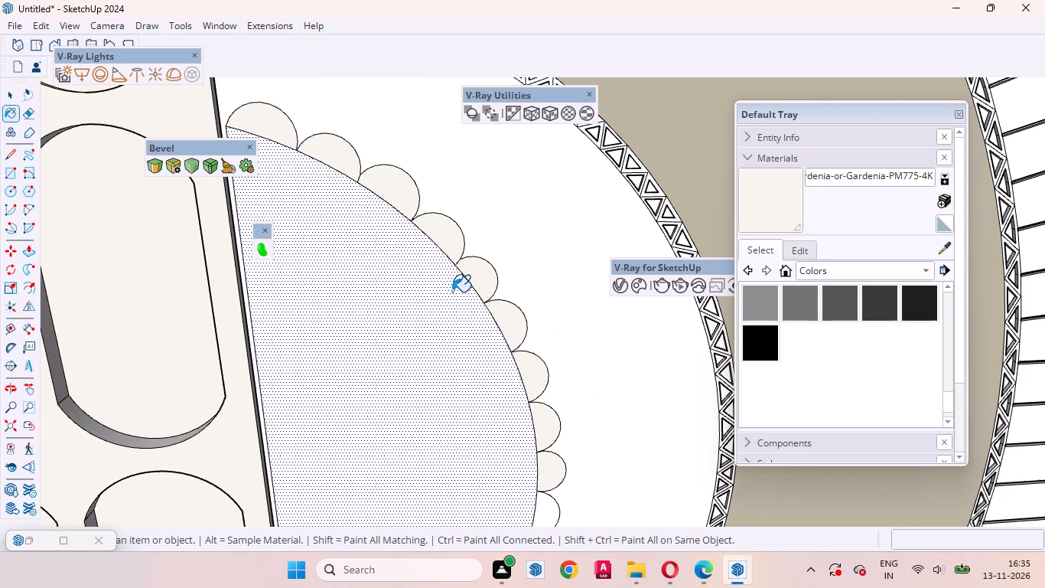
pyautogui.scroll(-8, 495, 304)
pyautogui.scroll(4, 516, 503)
pyautogui.scroll(-4, 493, 358)
pyautogui.scroll(11, 405, 492)
pyautogui.click(402, 423)
pyautogui.click(433, 403)
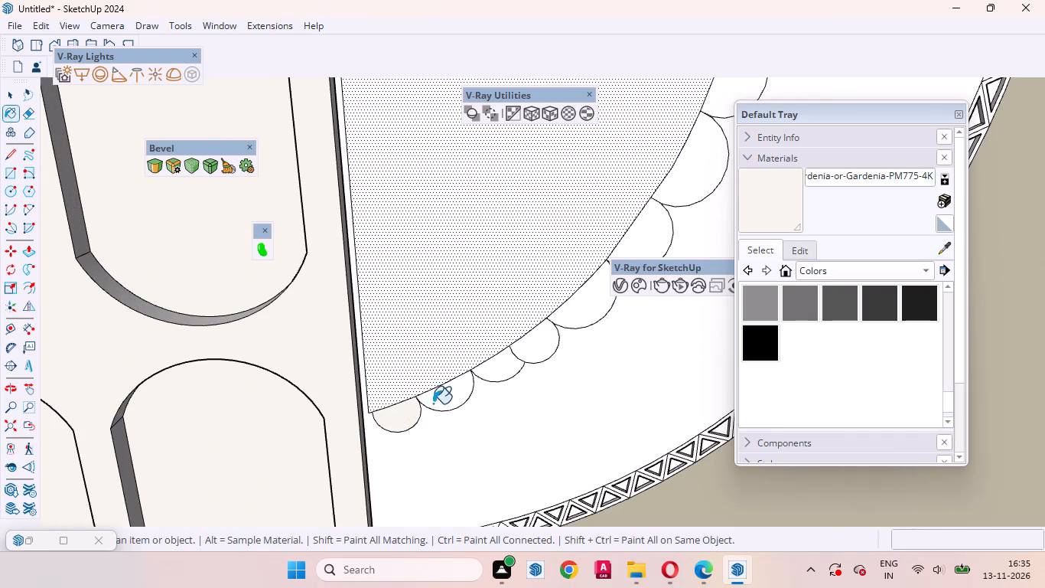
pyautogui.click(500, 371)
pyautogui.click(531, 348)
pyautogui.click(570, 320)
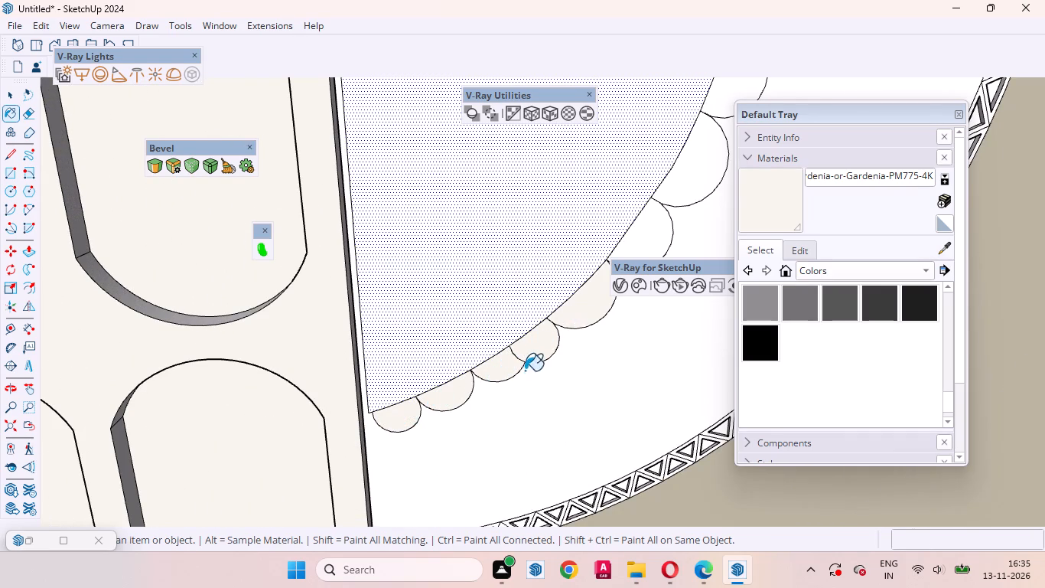
pyautogui.click(644, 239)
pyautogui.click(687, 180)
# Paint the last two unpainted scallops midway along the curve with the Gardenia material.
pyautogui.scroll(-2, 339, 410)
pyautogui.scroll(1, 339, 427)
pyautogui.scroll(-8, 338, 439)
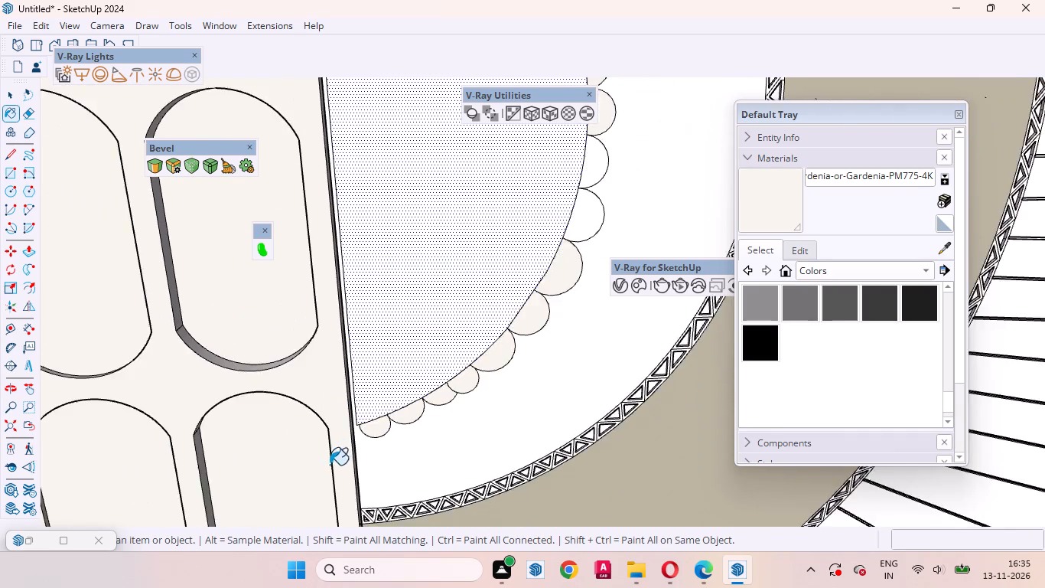
pyautogui.scroll(-2, 330, 465)
pyautogui.click(502, 297)
pyautogui.click(510, 260)
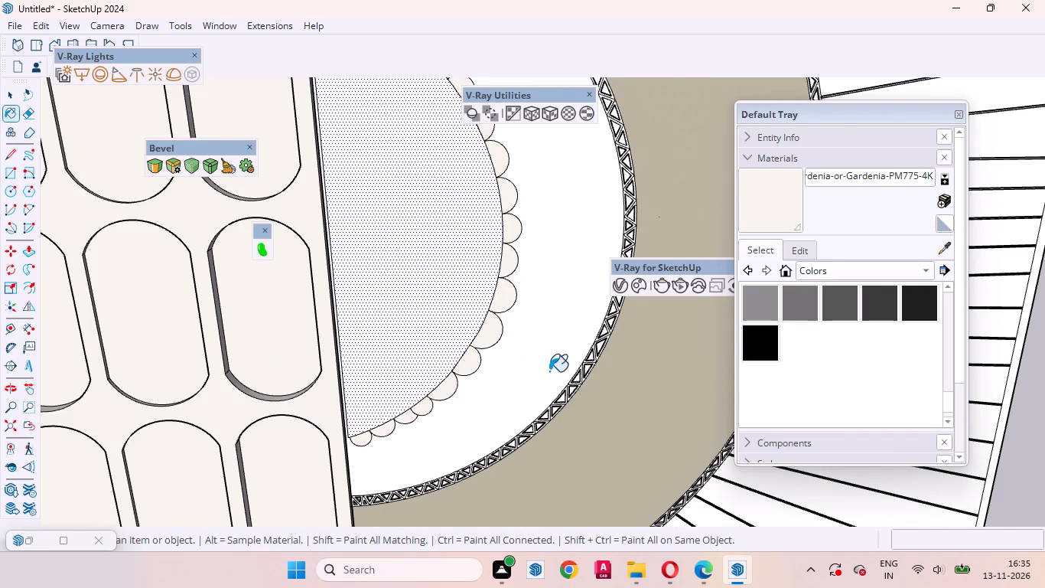
pyautogui.press('space')
pyautogui.scroll(-11, 484, 385)
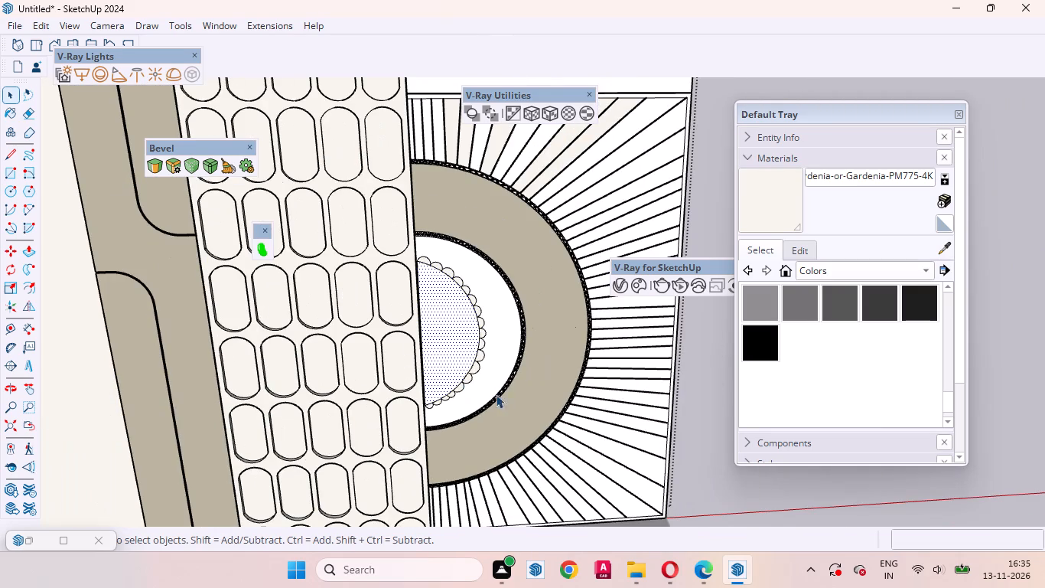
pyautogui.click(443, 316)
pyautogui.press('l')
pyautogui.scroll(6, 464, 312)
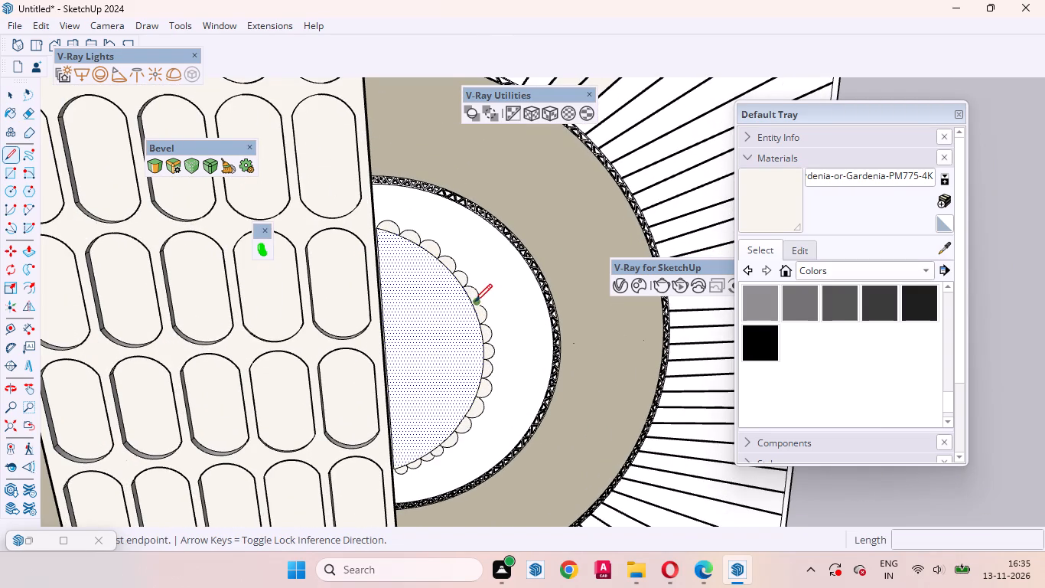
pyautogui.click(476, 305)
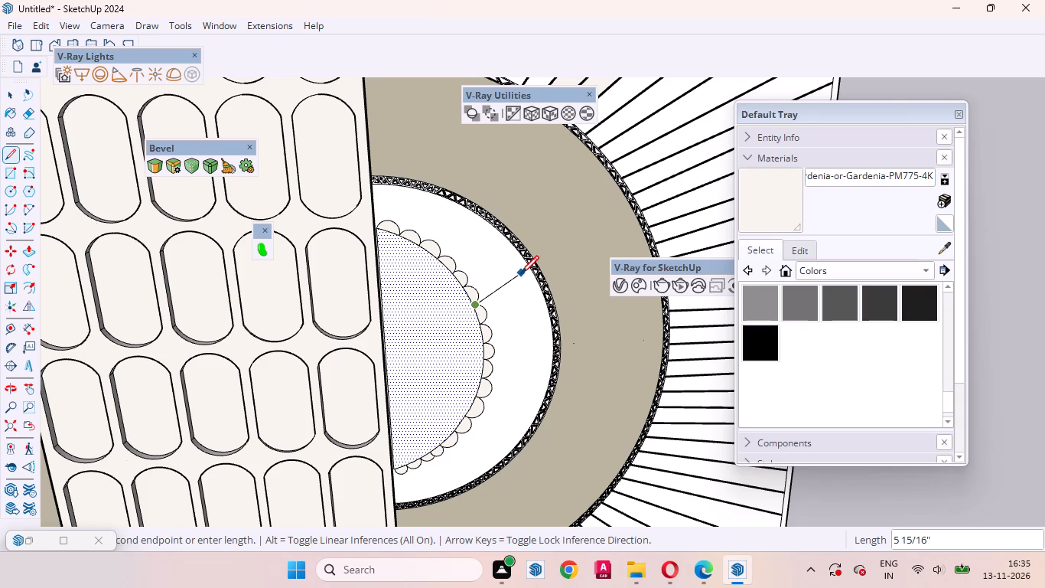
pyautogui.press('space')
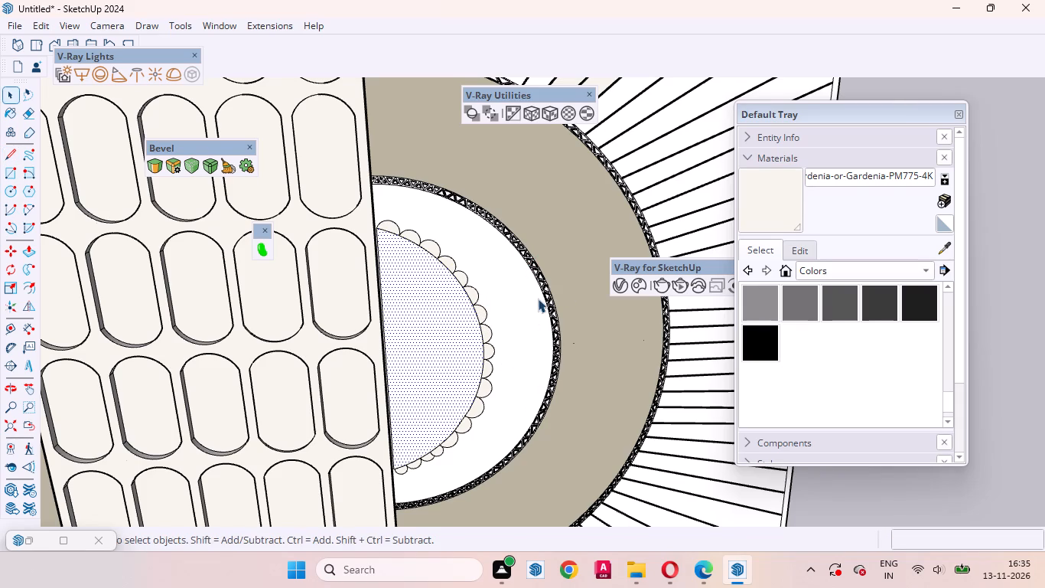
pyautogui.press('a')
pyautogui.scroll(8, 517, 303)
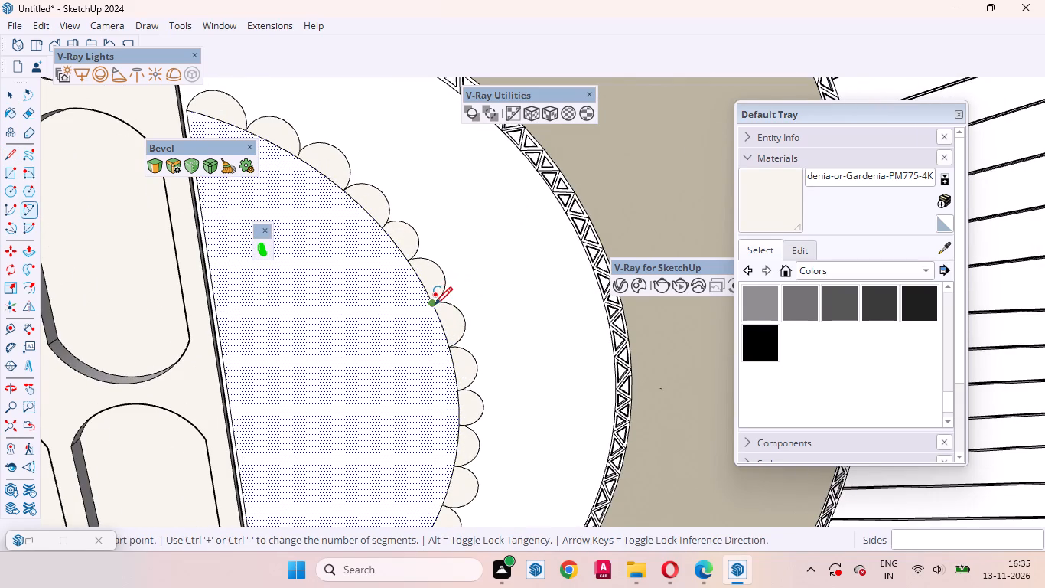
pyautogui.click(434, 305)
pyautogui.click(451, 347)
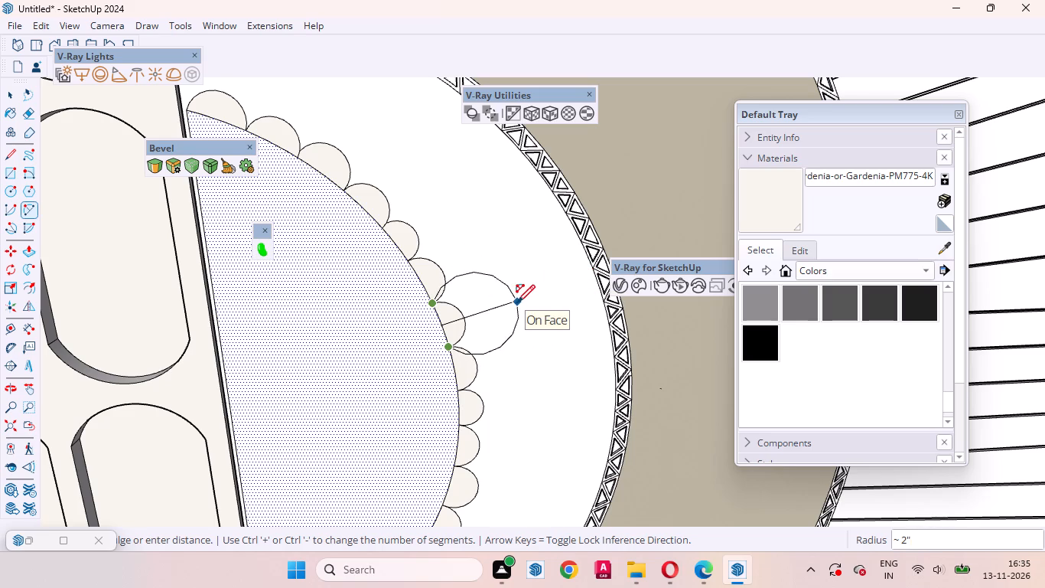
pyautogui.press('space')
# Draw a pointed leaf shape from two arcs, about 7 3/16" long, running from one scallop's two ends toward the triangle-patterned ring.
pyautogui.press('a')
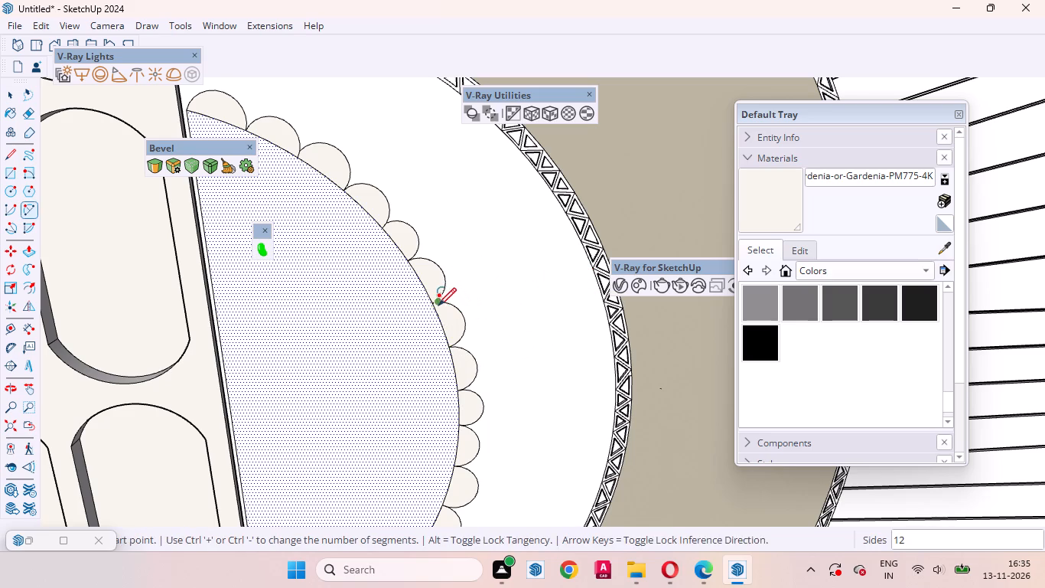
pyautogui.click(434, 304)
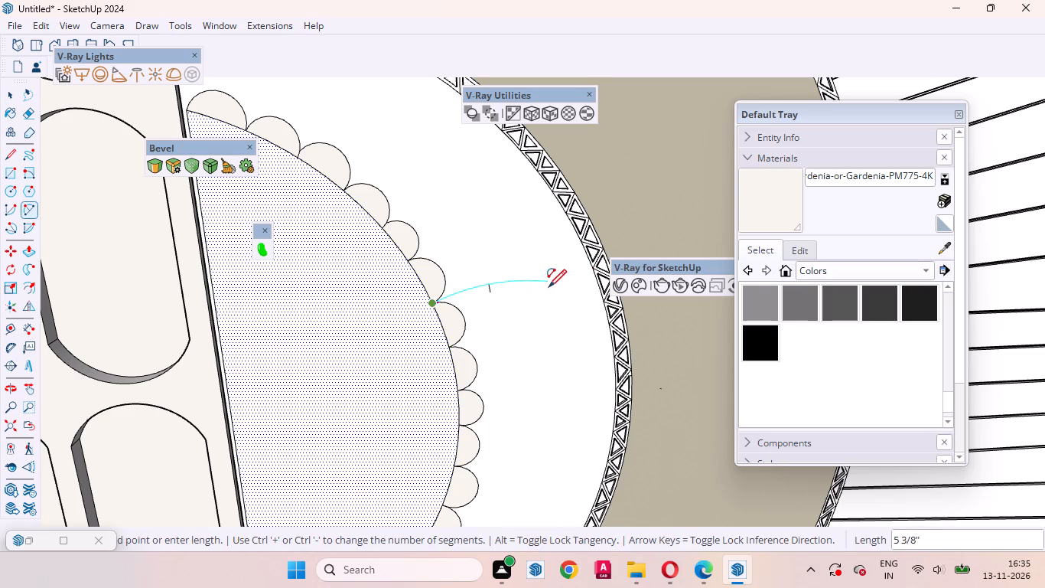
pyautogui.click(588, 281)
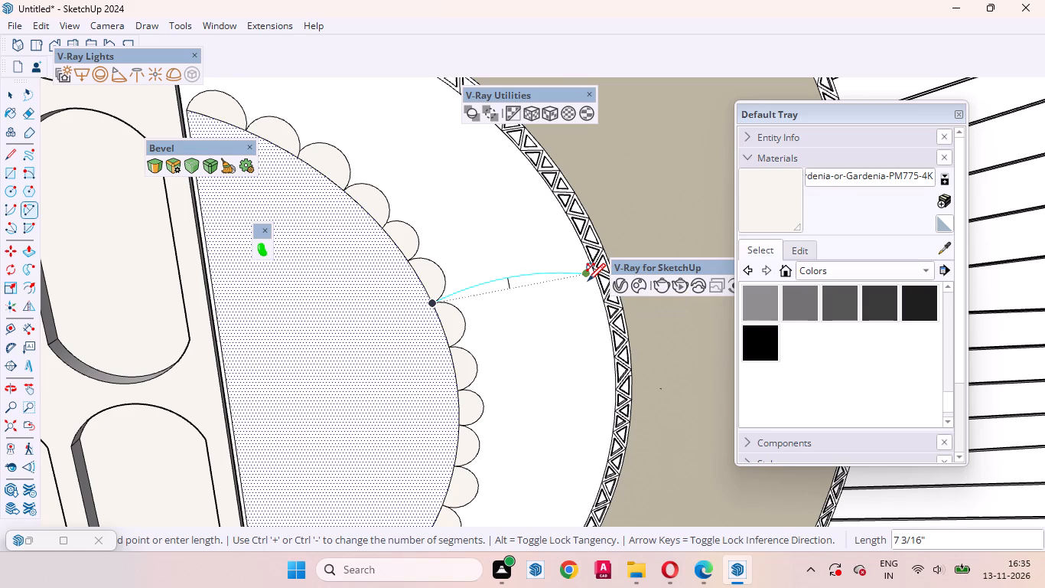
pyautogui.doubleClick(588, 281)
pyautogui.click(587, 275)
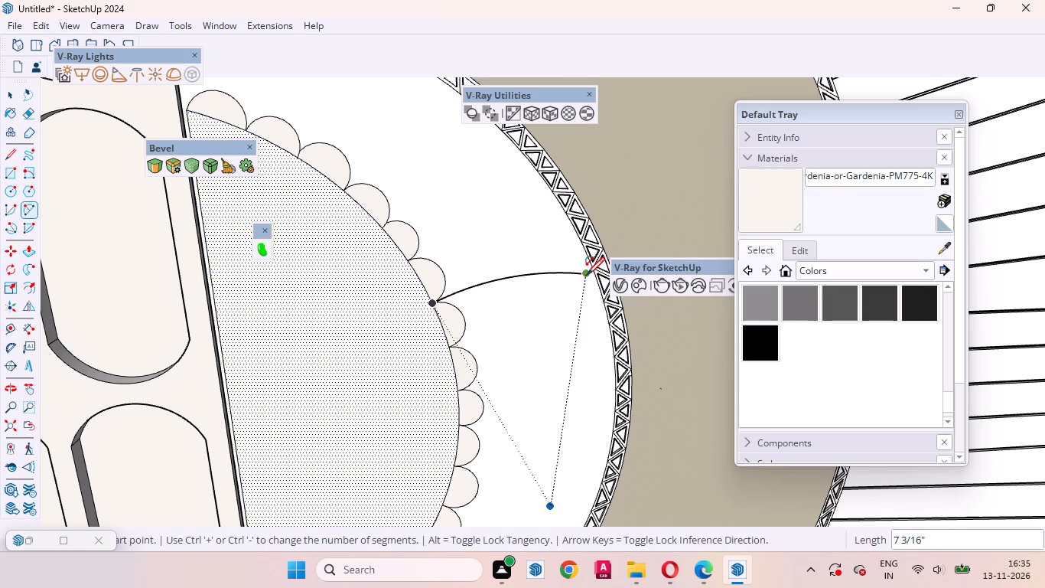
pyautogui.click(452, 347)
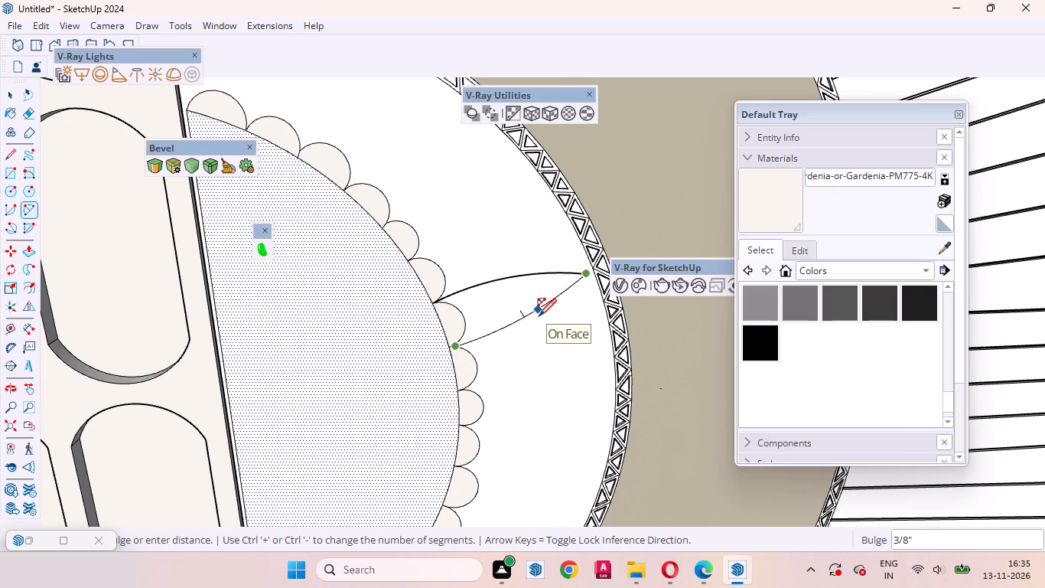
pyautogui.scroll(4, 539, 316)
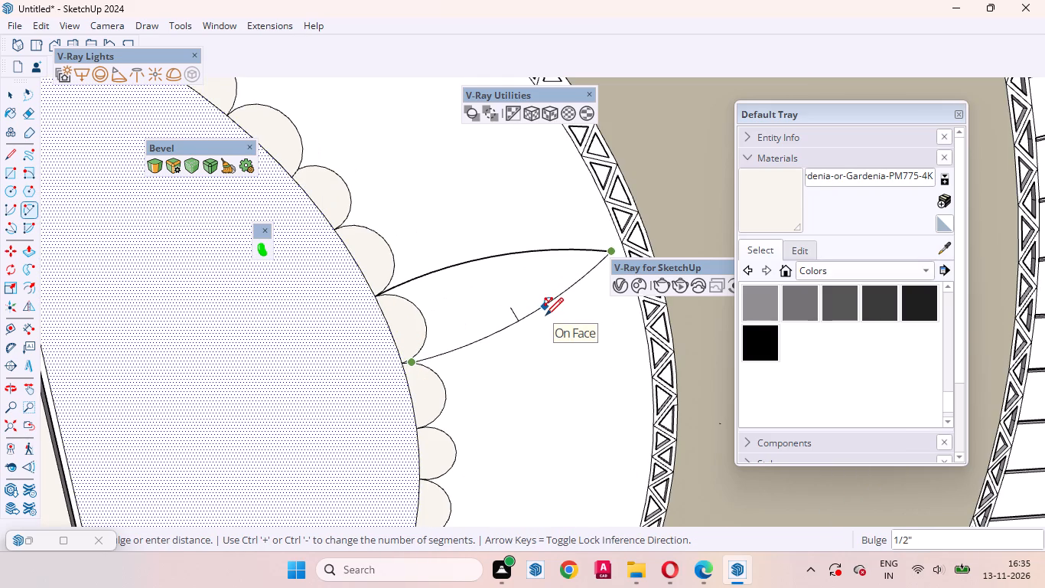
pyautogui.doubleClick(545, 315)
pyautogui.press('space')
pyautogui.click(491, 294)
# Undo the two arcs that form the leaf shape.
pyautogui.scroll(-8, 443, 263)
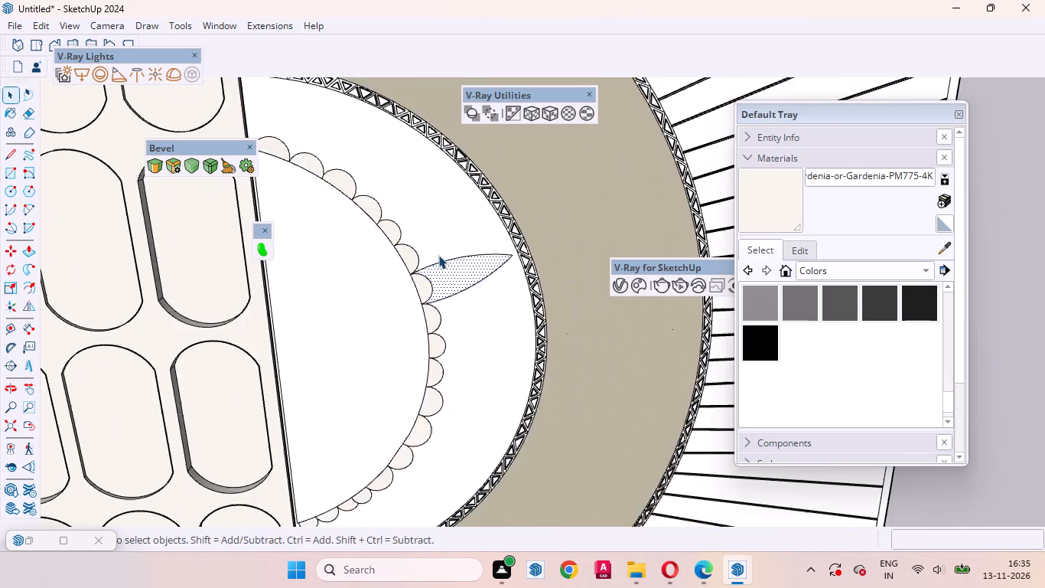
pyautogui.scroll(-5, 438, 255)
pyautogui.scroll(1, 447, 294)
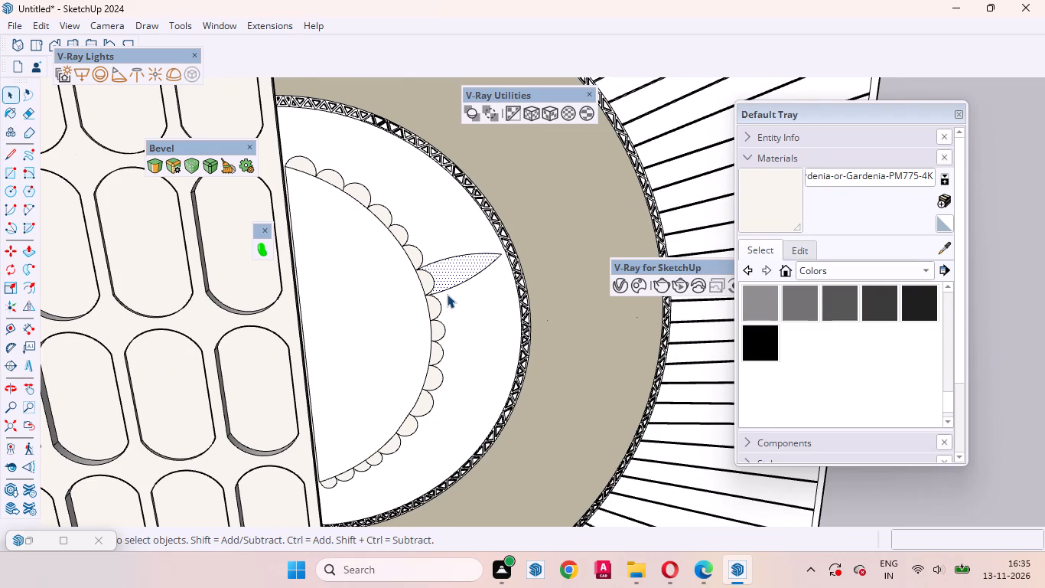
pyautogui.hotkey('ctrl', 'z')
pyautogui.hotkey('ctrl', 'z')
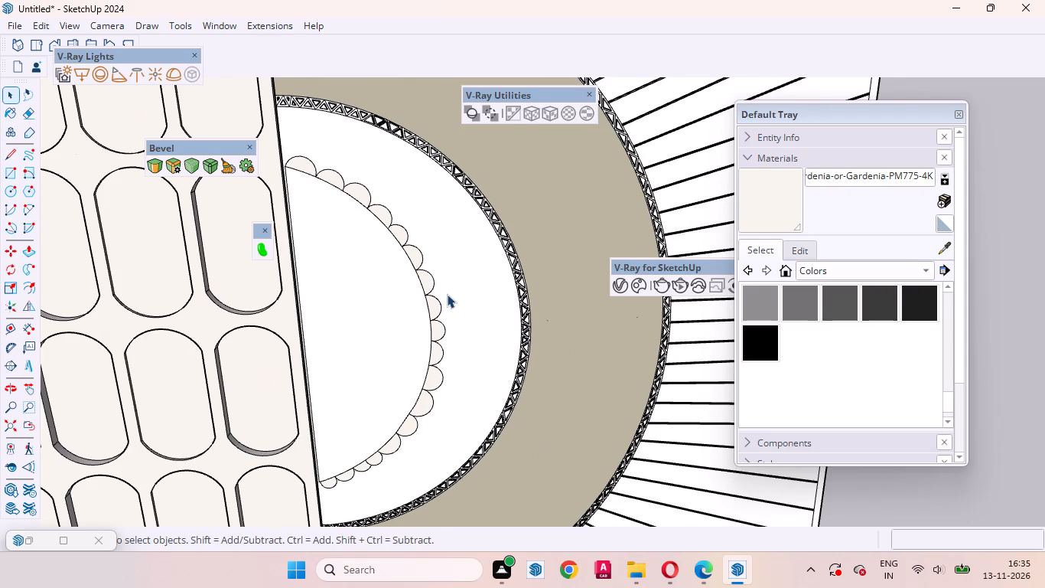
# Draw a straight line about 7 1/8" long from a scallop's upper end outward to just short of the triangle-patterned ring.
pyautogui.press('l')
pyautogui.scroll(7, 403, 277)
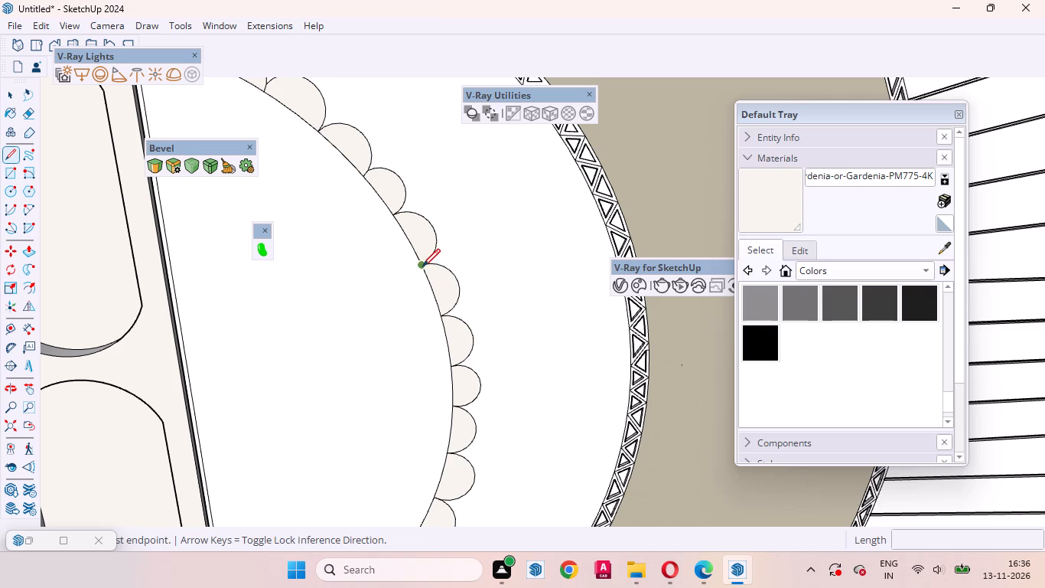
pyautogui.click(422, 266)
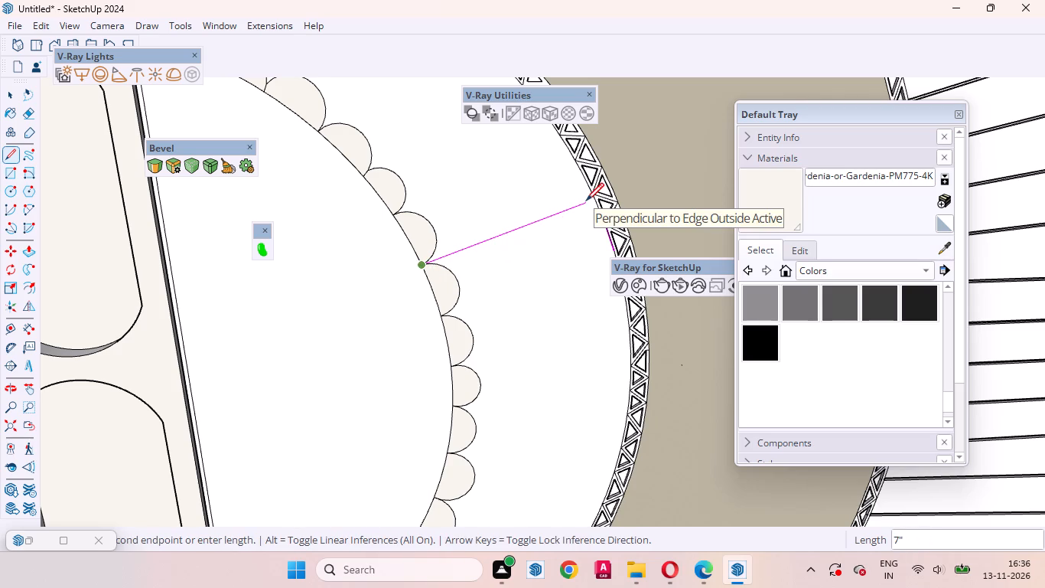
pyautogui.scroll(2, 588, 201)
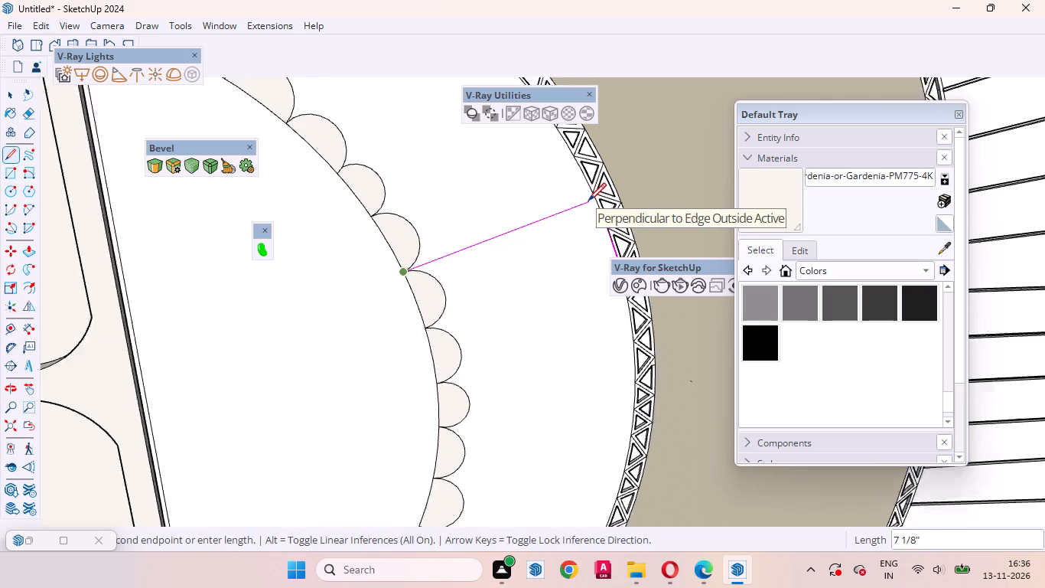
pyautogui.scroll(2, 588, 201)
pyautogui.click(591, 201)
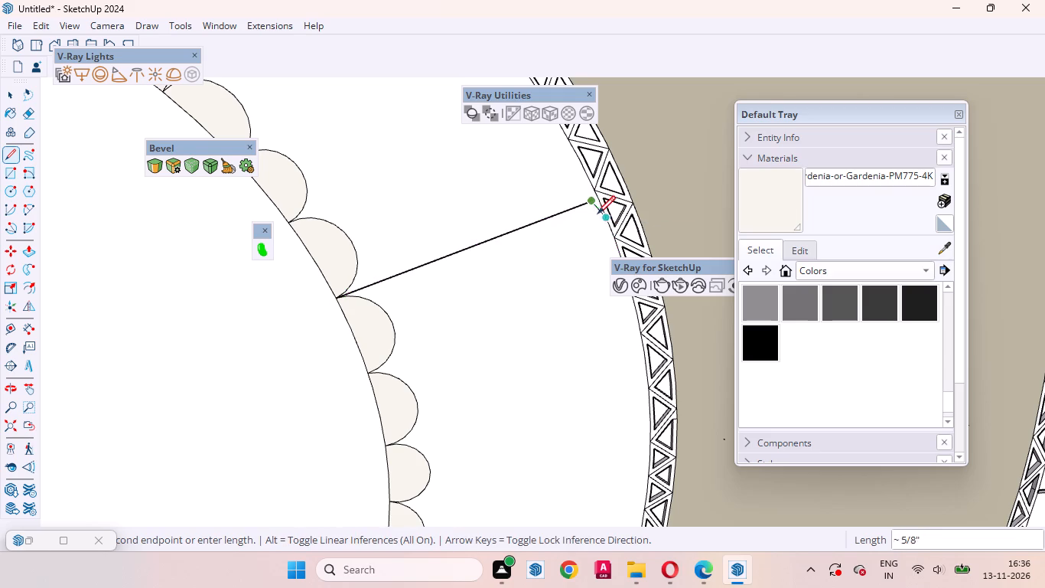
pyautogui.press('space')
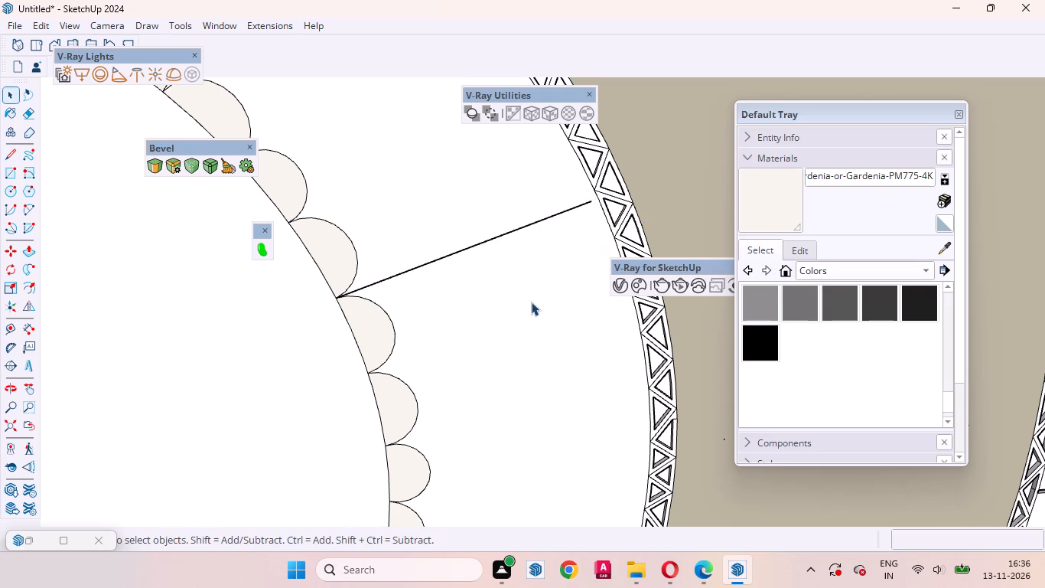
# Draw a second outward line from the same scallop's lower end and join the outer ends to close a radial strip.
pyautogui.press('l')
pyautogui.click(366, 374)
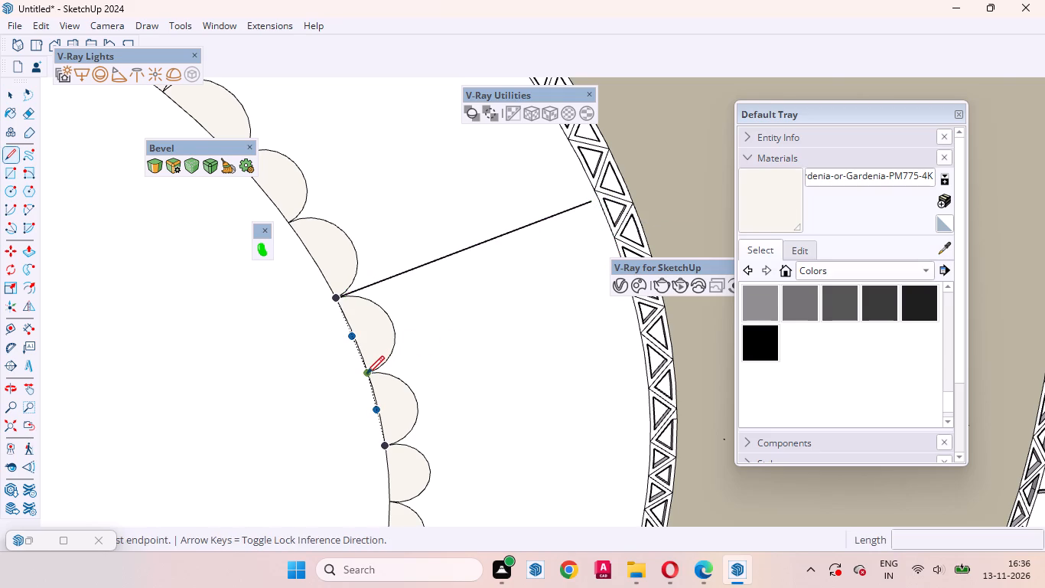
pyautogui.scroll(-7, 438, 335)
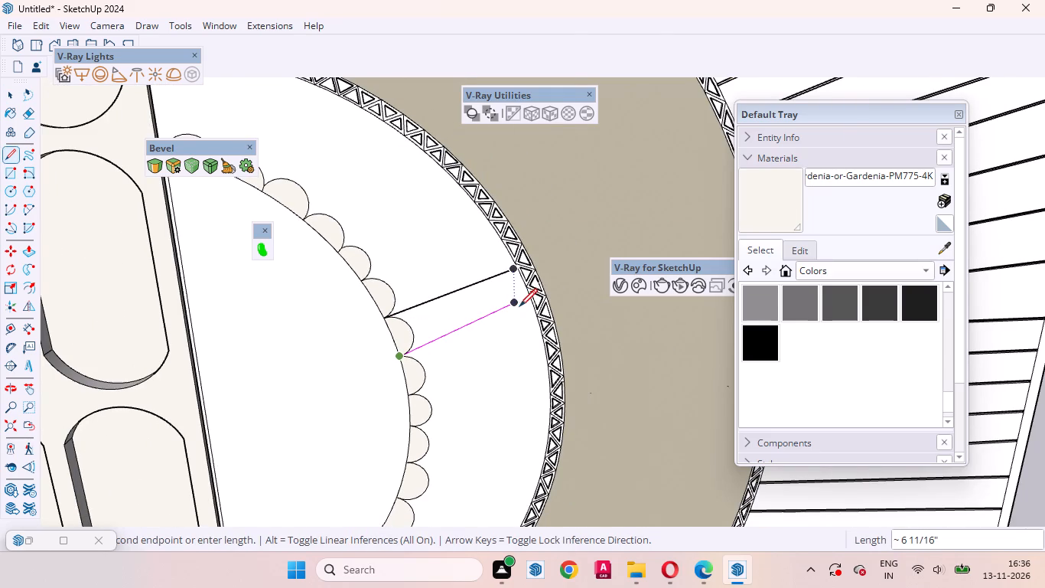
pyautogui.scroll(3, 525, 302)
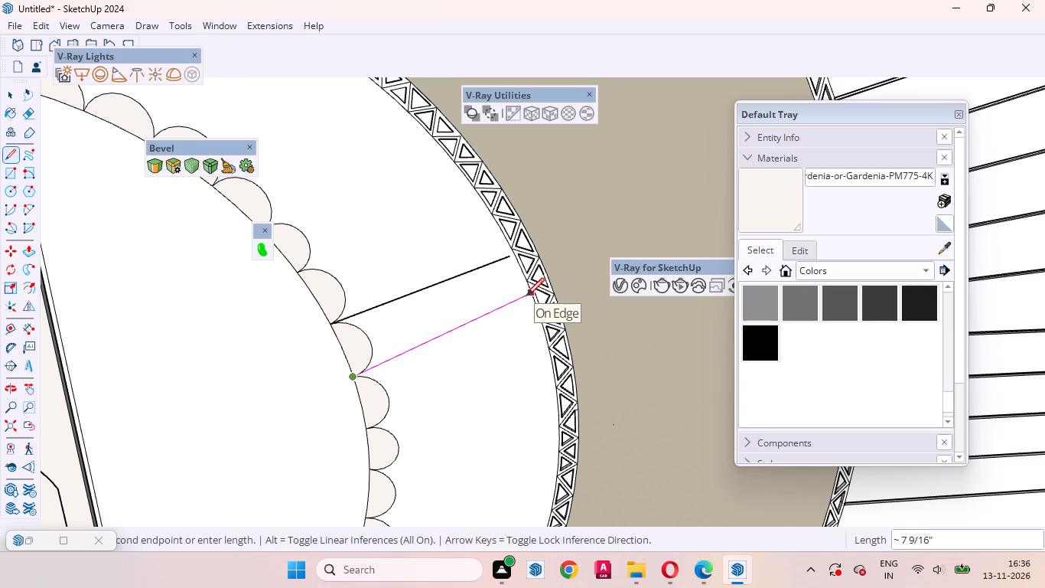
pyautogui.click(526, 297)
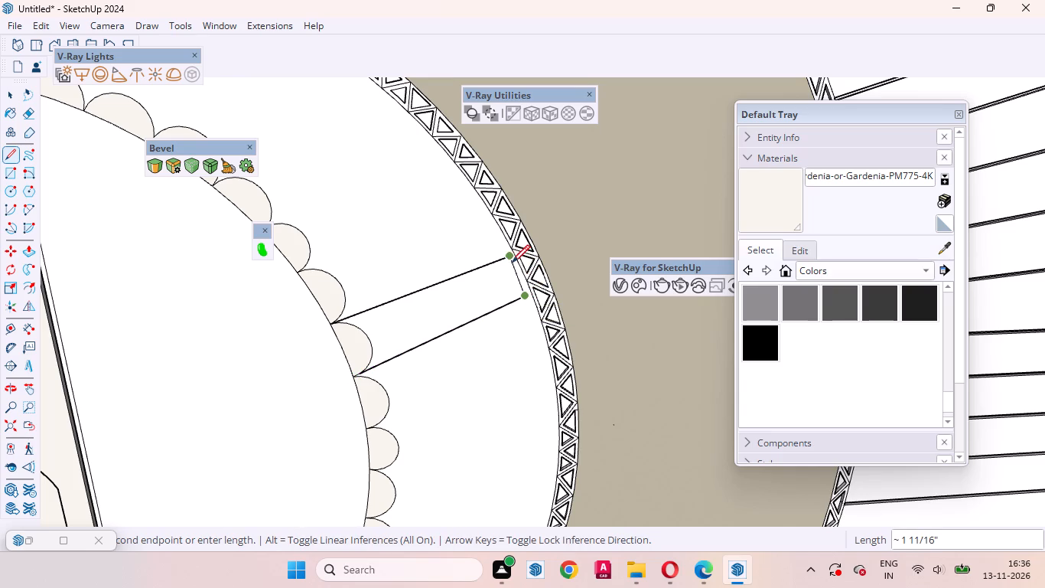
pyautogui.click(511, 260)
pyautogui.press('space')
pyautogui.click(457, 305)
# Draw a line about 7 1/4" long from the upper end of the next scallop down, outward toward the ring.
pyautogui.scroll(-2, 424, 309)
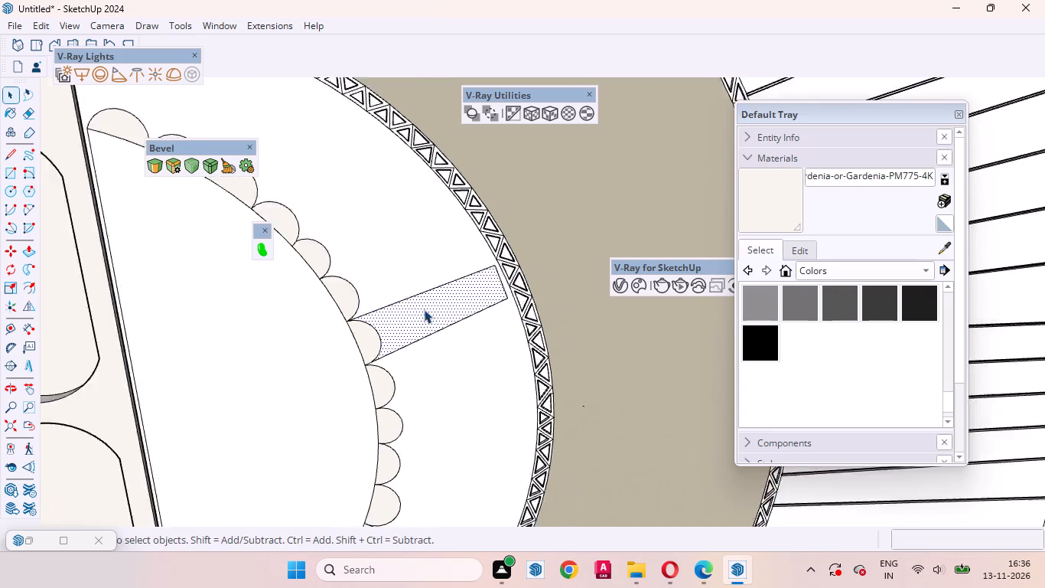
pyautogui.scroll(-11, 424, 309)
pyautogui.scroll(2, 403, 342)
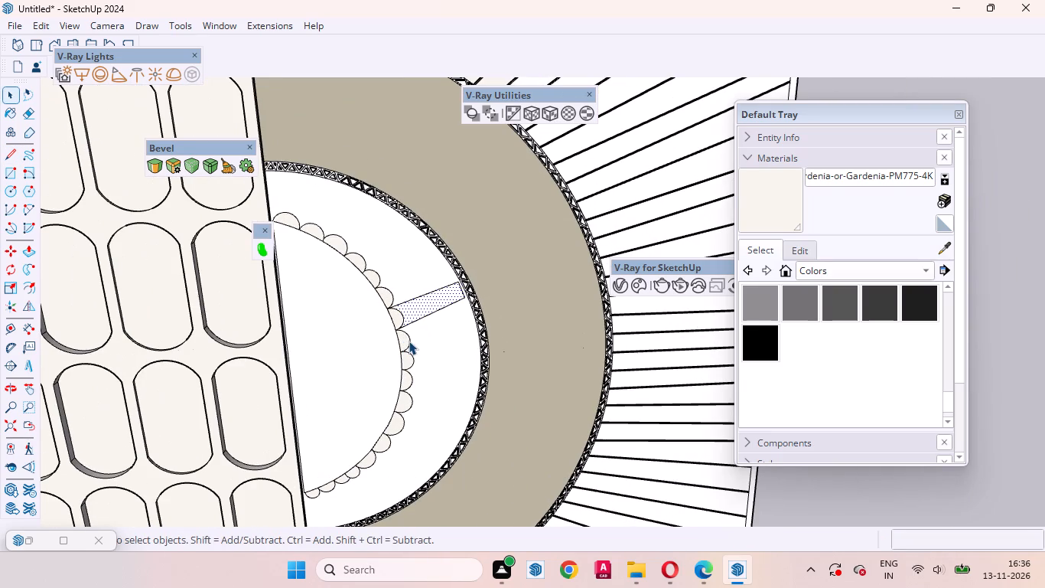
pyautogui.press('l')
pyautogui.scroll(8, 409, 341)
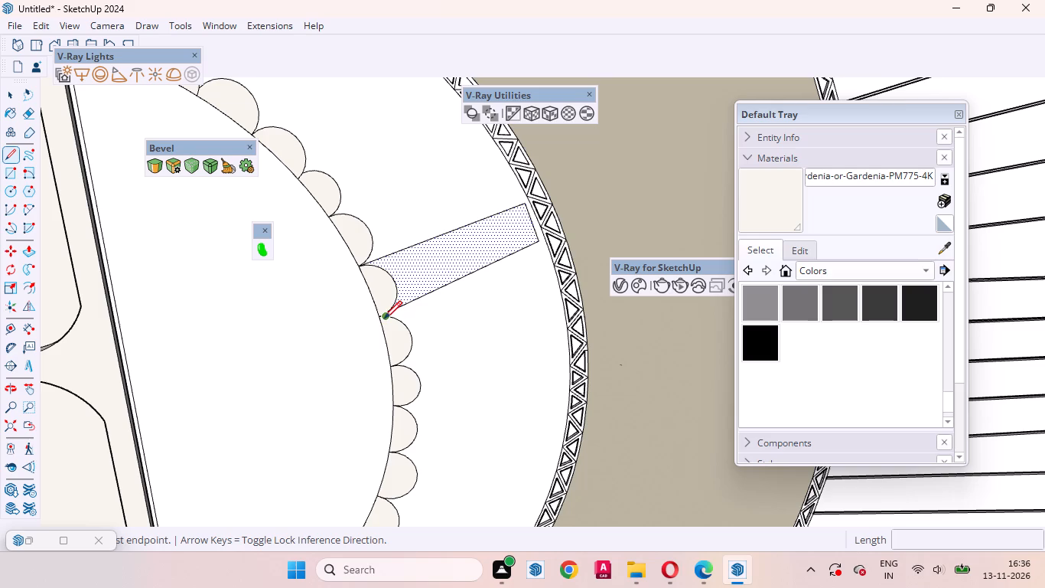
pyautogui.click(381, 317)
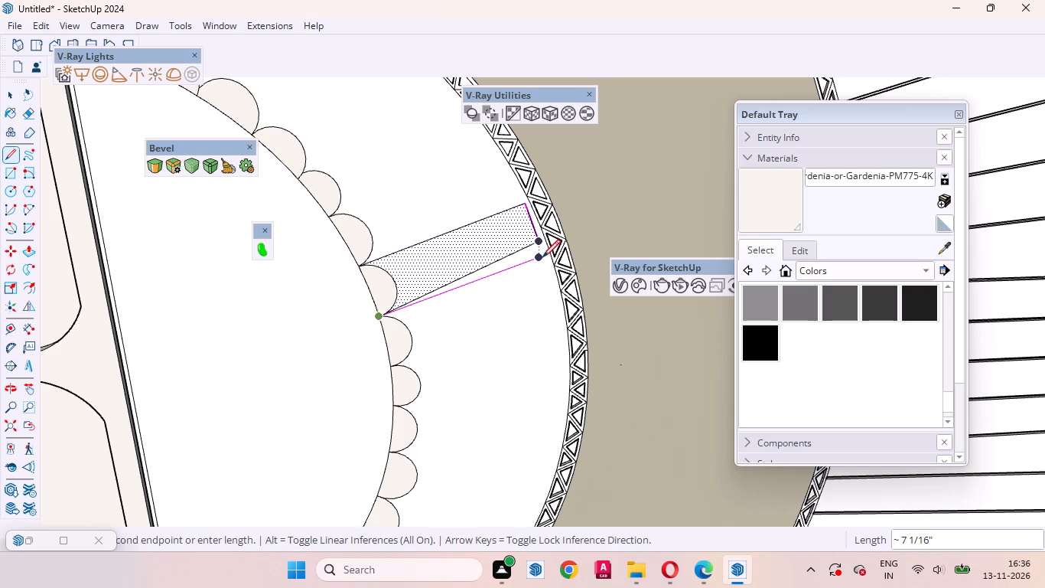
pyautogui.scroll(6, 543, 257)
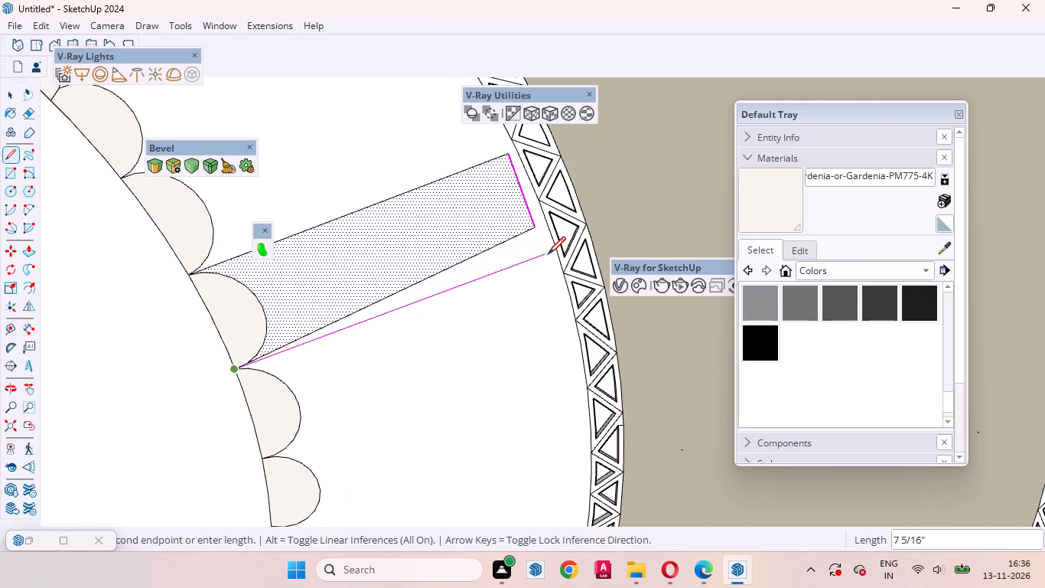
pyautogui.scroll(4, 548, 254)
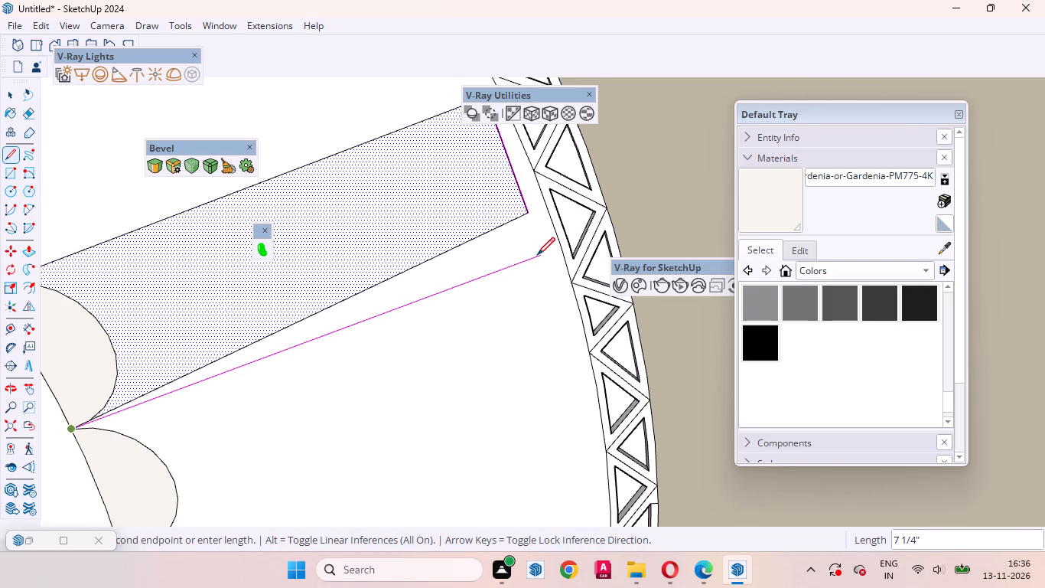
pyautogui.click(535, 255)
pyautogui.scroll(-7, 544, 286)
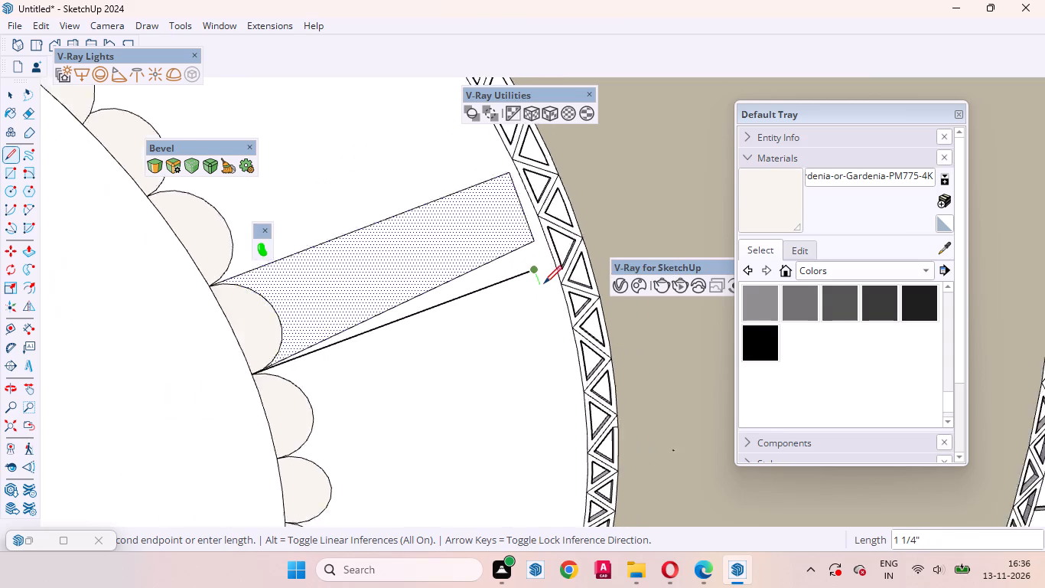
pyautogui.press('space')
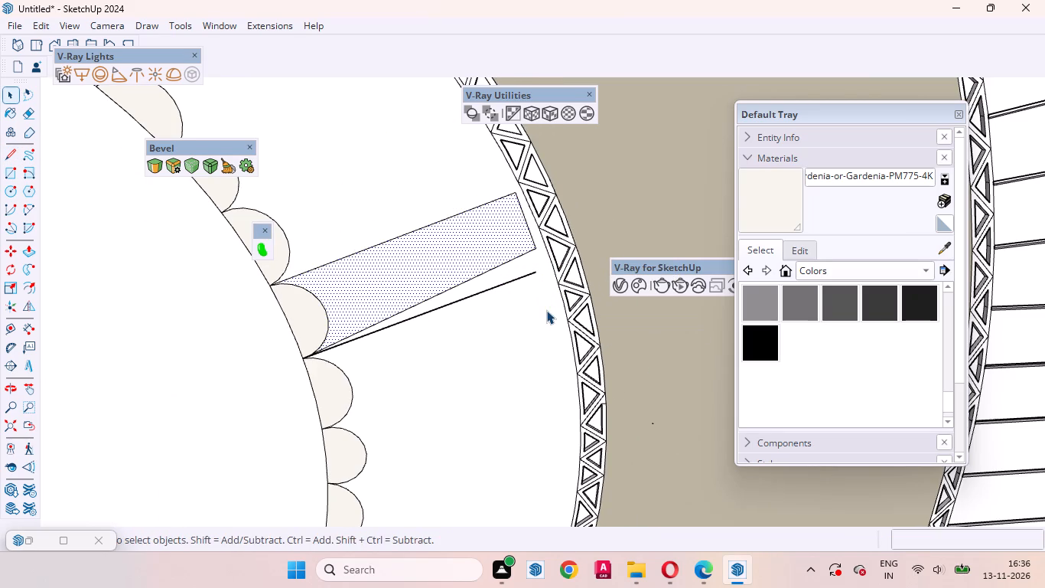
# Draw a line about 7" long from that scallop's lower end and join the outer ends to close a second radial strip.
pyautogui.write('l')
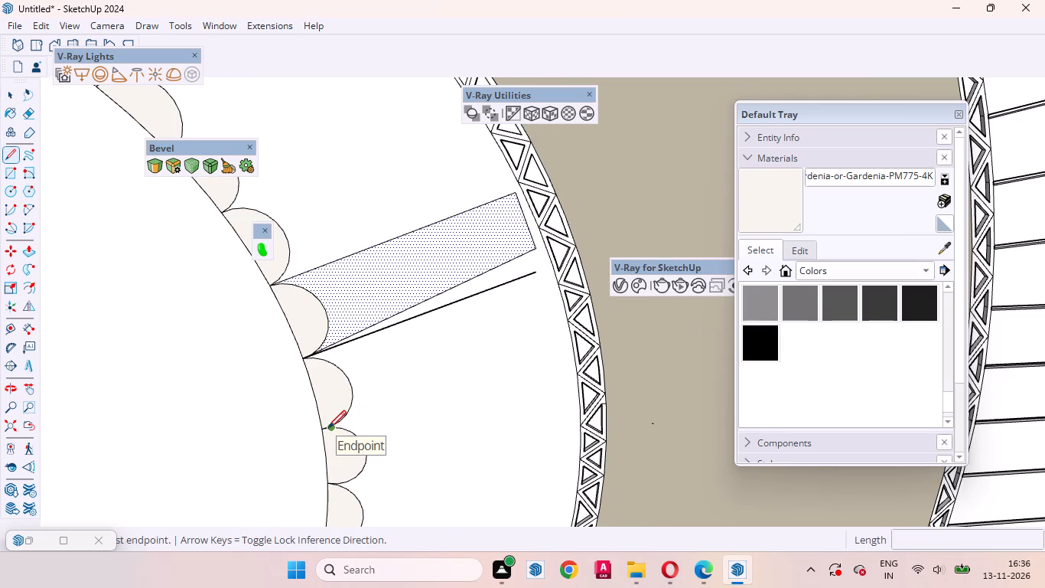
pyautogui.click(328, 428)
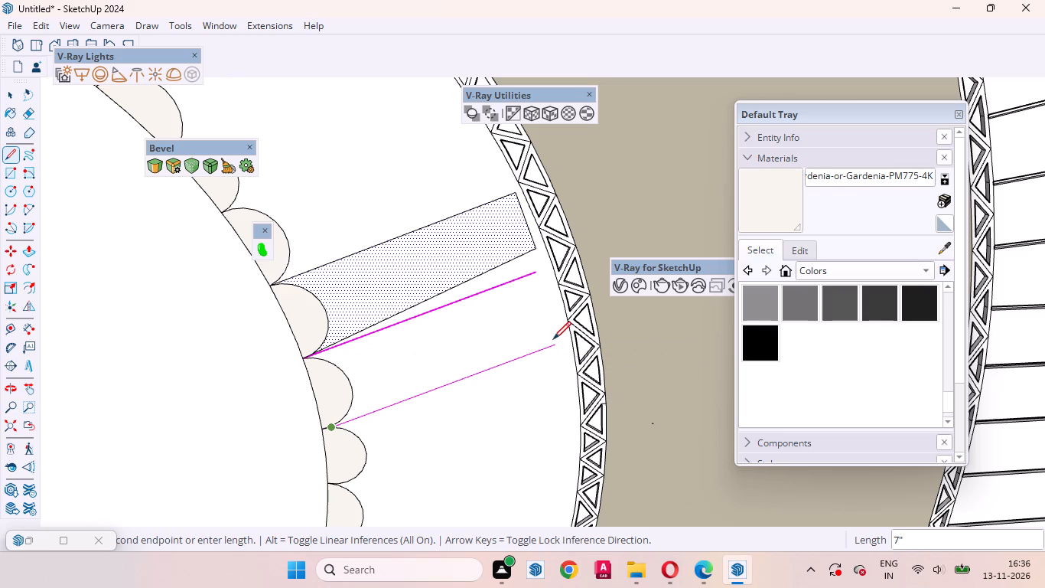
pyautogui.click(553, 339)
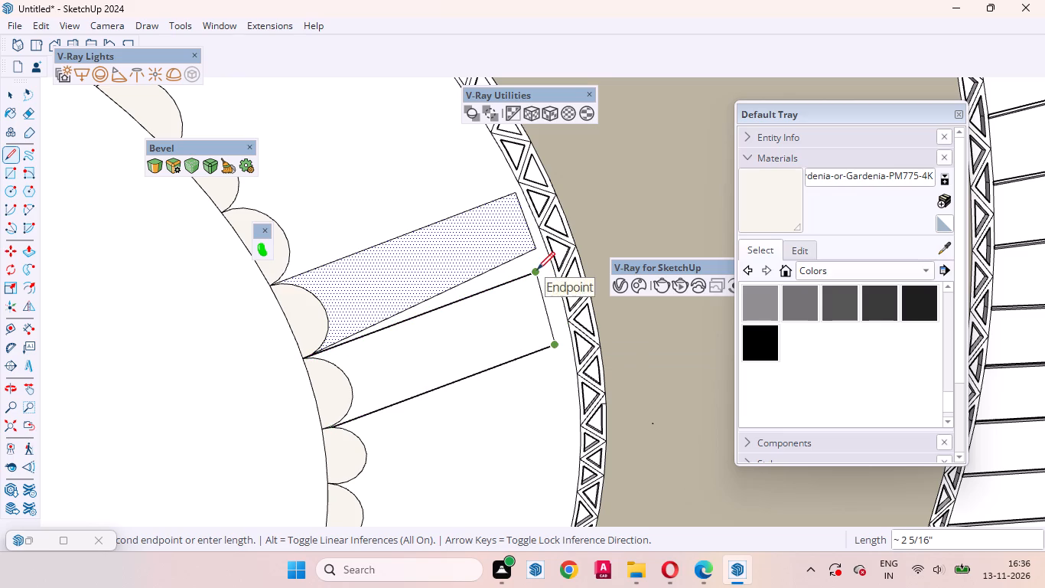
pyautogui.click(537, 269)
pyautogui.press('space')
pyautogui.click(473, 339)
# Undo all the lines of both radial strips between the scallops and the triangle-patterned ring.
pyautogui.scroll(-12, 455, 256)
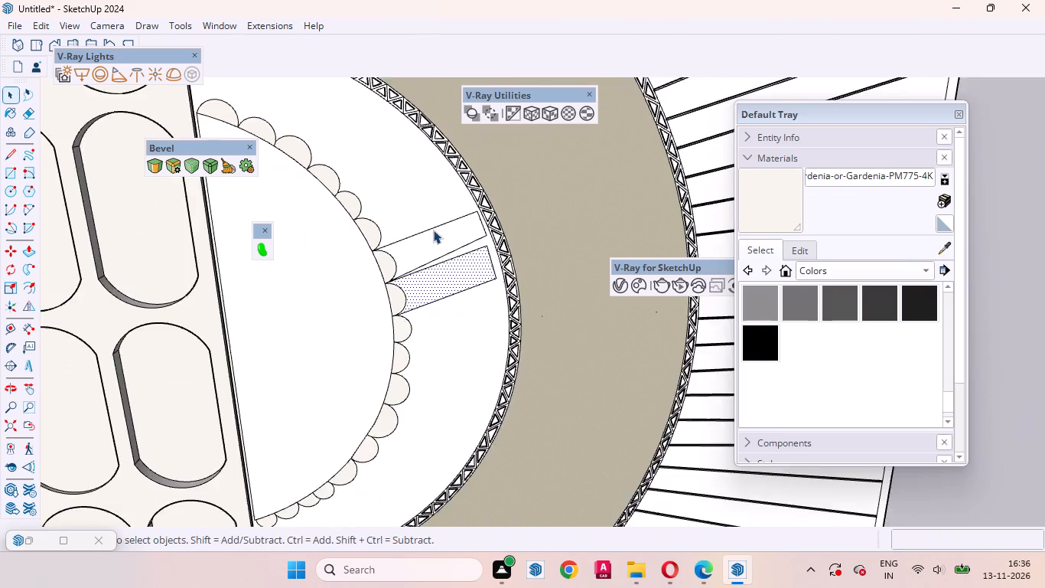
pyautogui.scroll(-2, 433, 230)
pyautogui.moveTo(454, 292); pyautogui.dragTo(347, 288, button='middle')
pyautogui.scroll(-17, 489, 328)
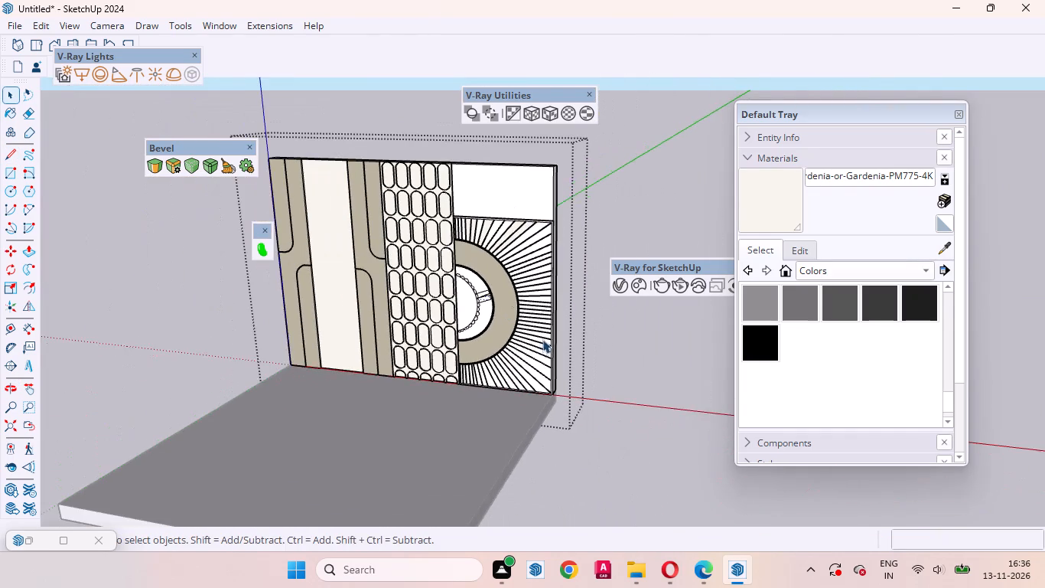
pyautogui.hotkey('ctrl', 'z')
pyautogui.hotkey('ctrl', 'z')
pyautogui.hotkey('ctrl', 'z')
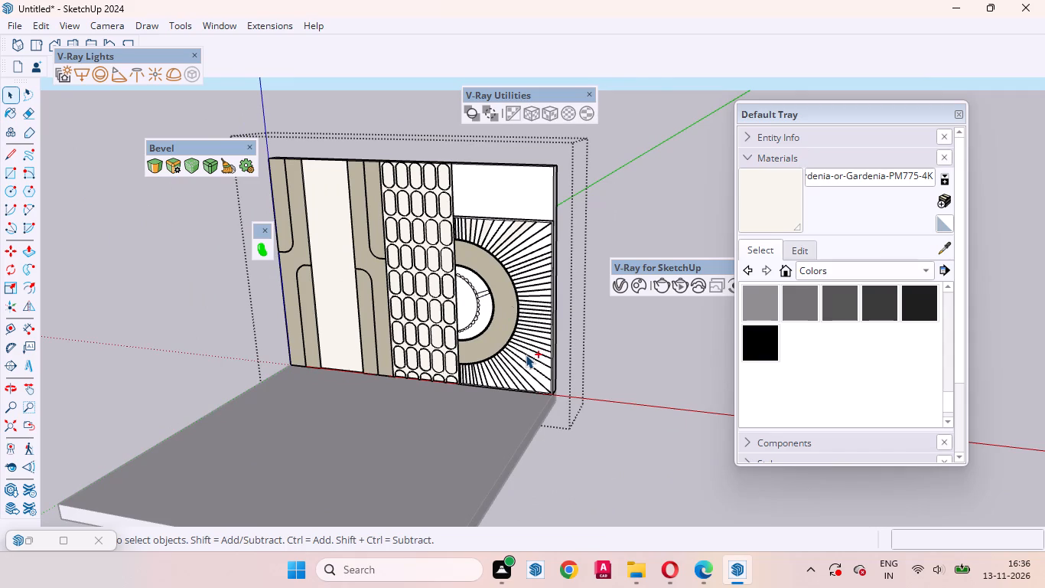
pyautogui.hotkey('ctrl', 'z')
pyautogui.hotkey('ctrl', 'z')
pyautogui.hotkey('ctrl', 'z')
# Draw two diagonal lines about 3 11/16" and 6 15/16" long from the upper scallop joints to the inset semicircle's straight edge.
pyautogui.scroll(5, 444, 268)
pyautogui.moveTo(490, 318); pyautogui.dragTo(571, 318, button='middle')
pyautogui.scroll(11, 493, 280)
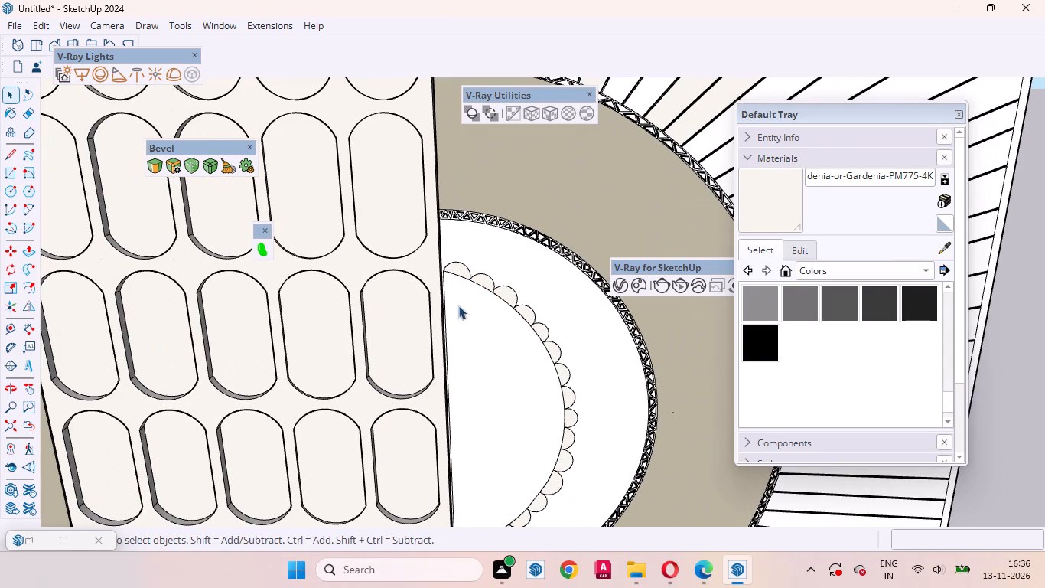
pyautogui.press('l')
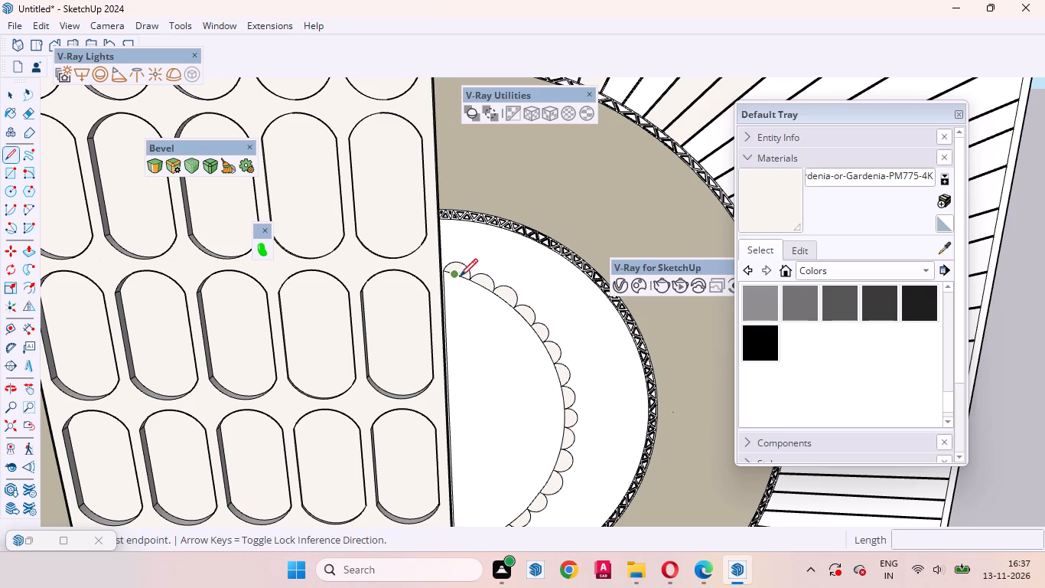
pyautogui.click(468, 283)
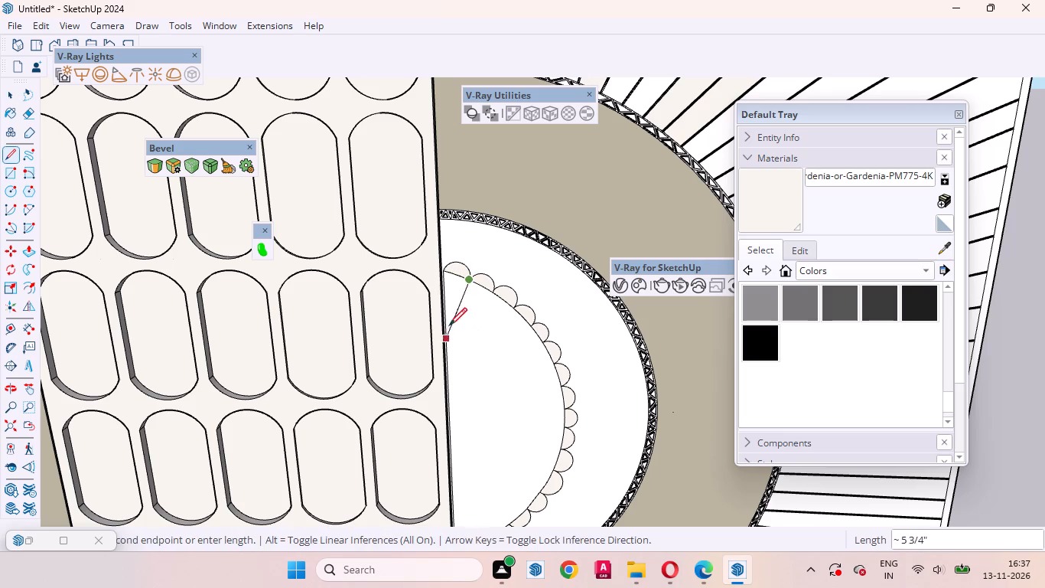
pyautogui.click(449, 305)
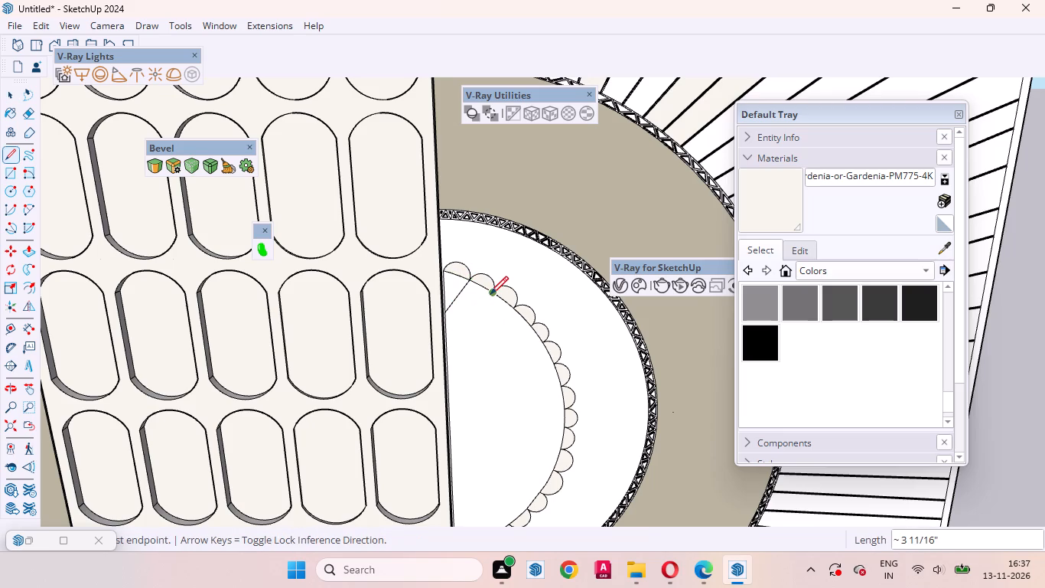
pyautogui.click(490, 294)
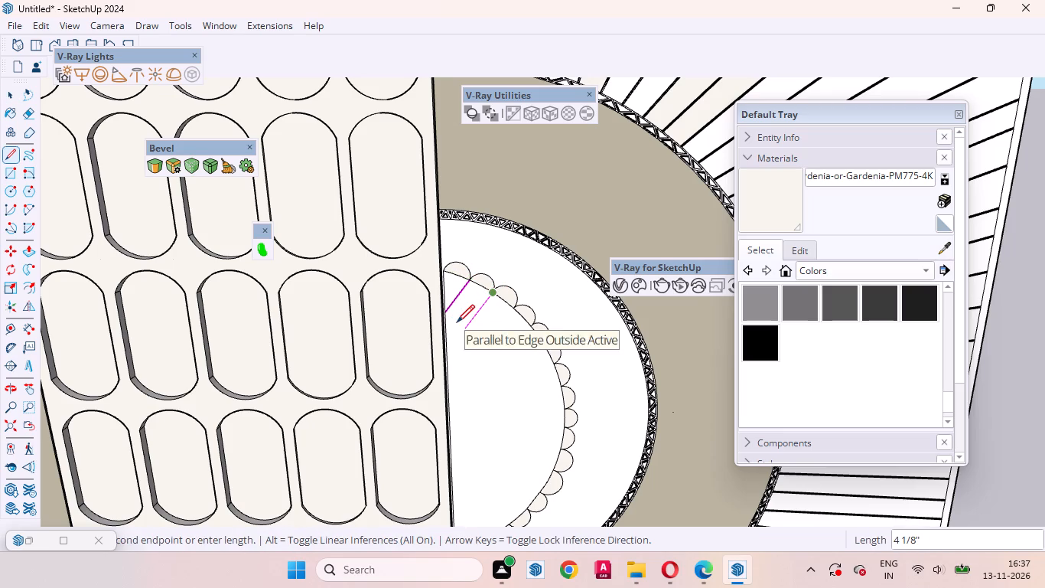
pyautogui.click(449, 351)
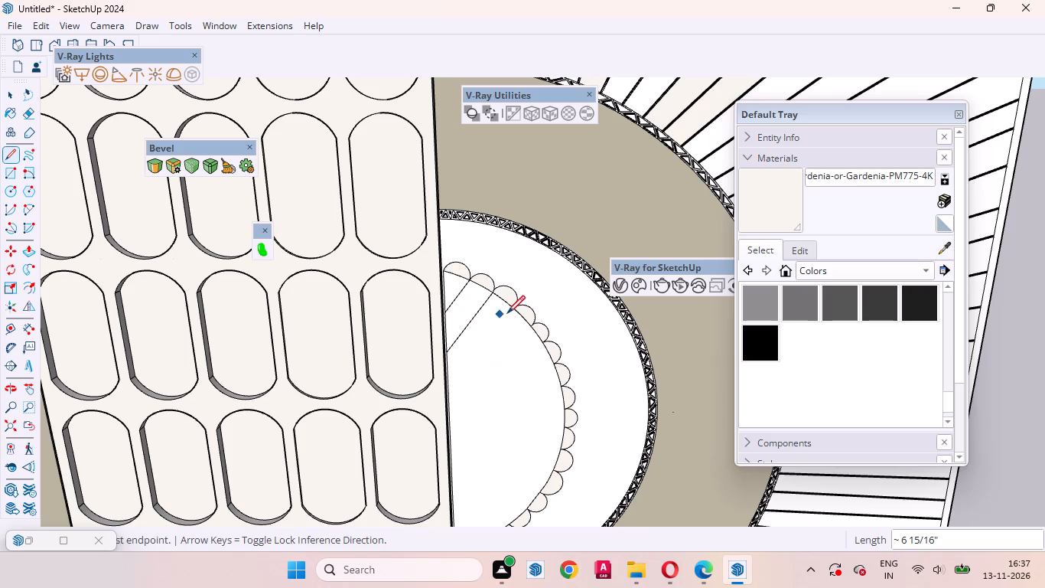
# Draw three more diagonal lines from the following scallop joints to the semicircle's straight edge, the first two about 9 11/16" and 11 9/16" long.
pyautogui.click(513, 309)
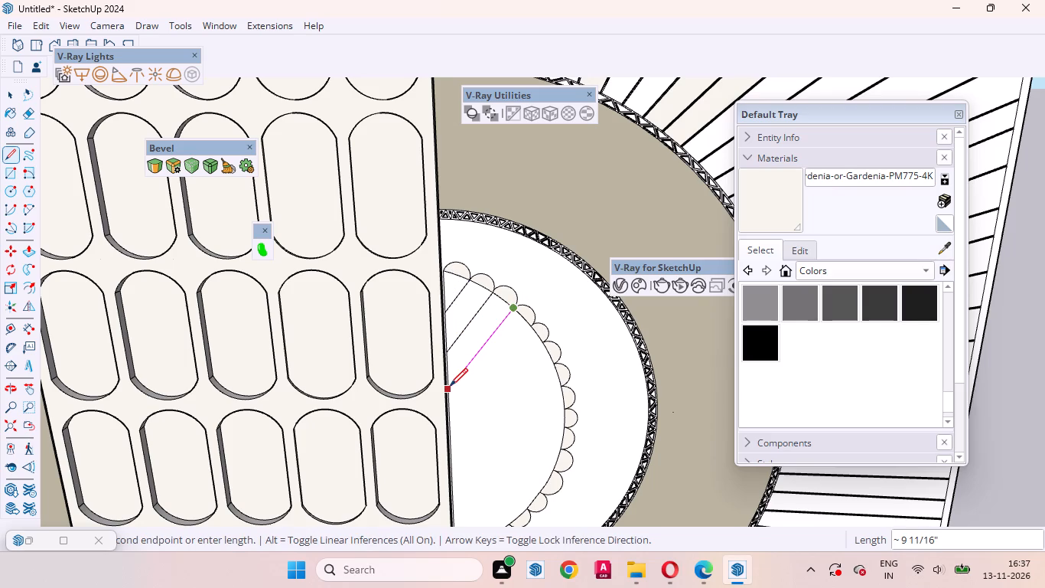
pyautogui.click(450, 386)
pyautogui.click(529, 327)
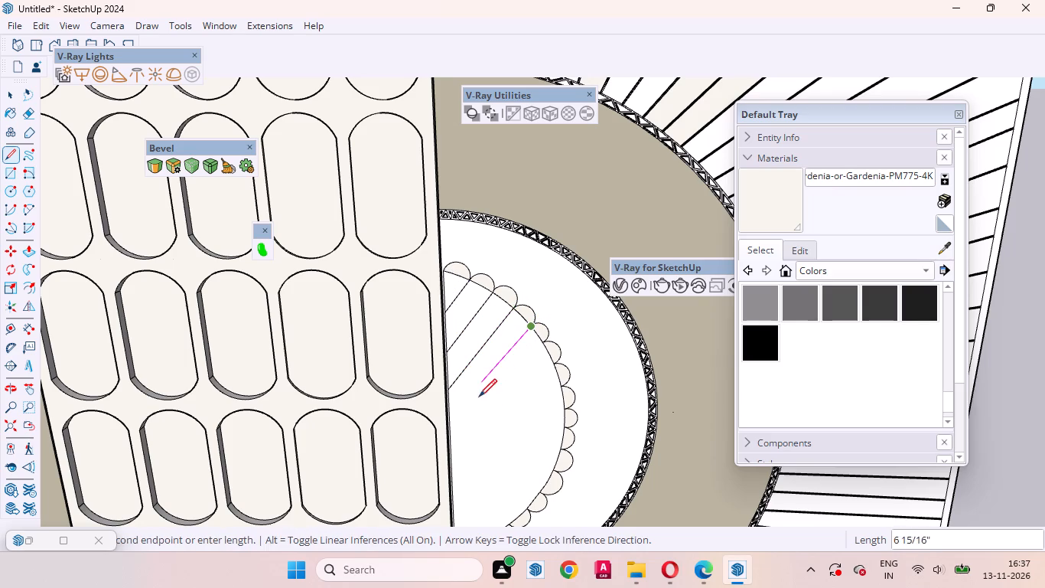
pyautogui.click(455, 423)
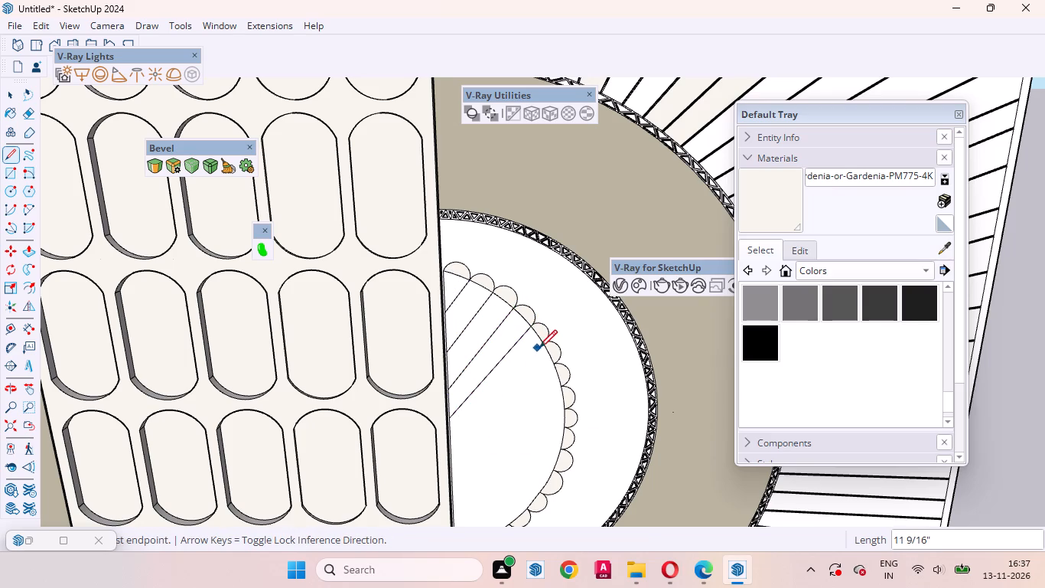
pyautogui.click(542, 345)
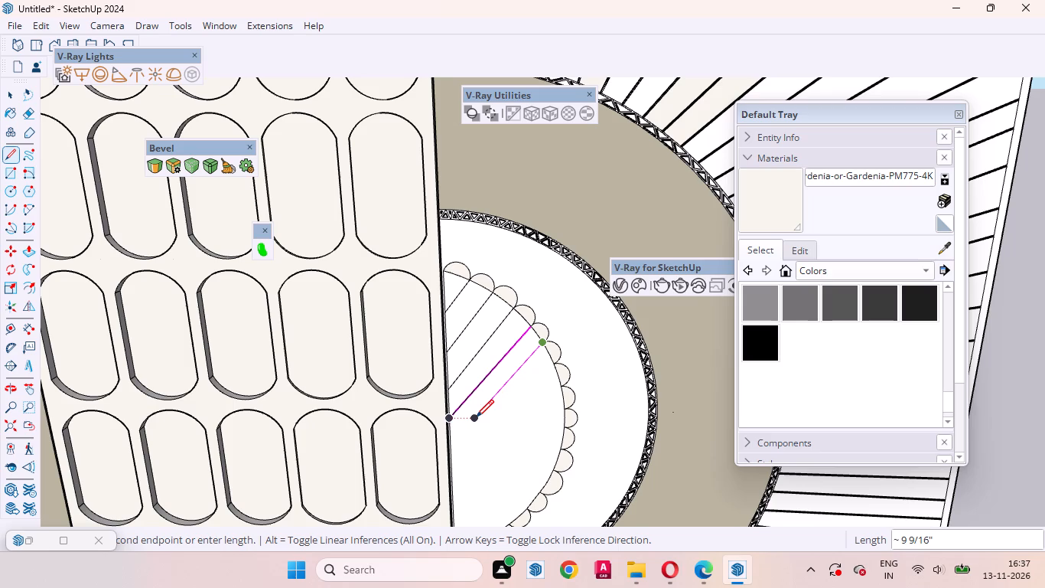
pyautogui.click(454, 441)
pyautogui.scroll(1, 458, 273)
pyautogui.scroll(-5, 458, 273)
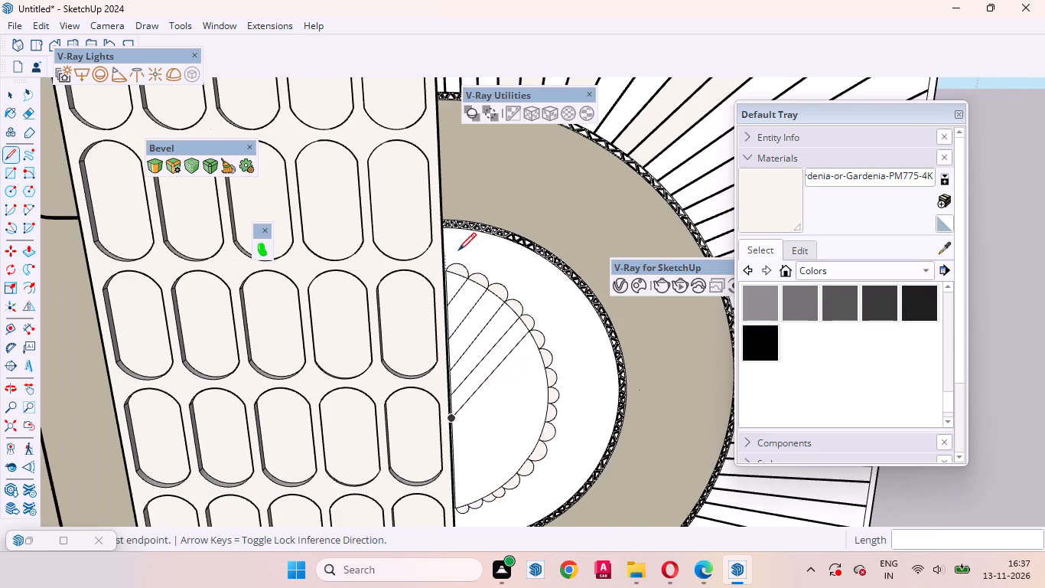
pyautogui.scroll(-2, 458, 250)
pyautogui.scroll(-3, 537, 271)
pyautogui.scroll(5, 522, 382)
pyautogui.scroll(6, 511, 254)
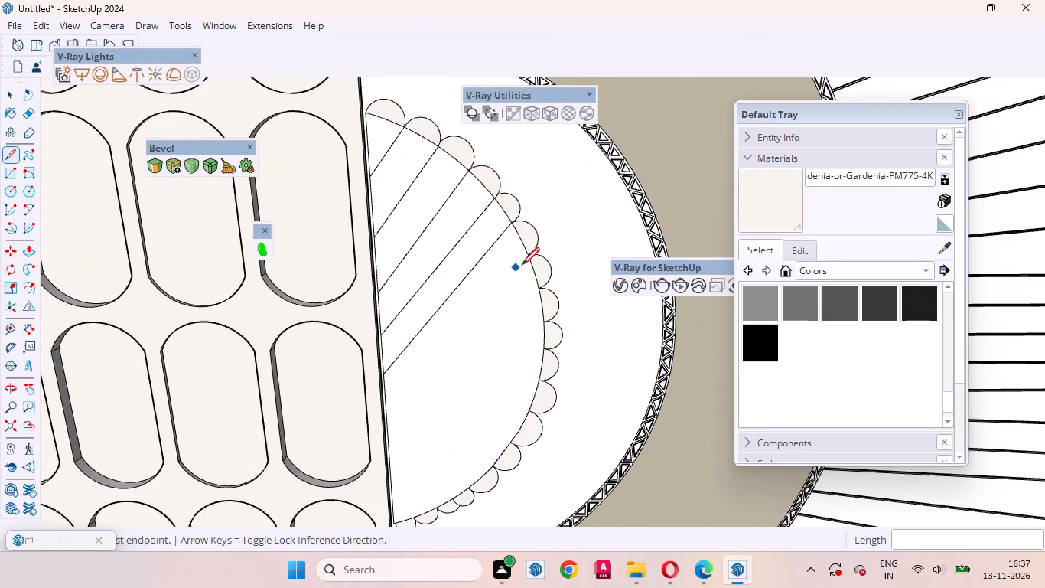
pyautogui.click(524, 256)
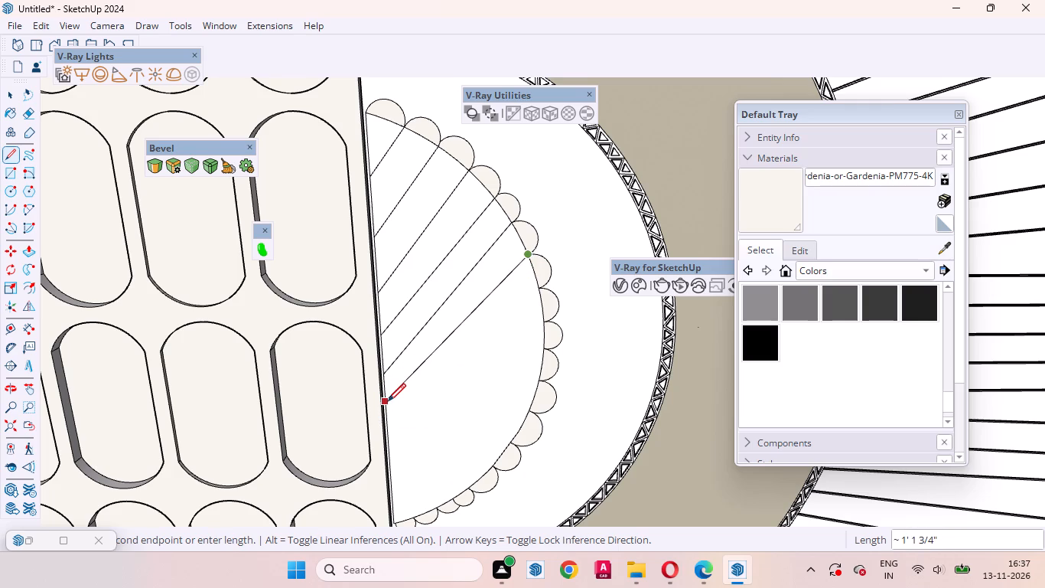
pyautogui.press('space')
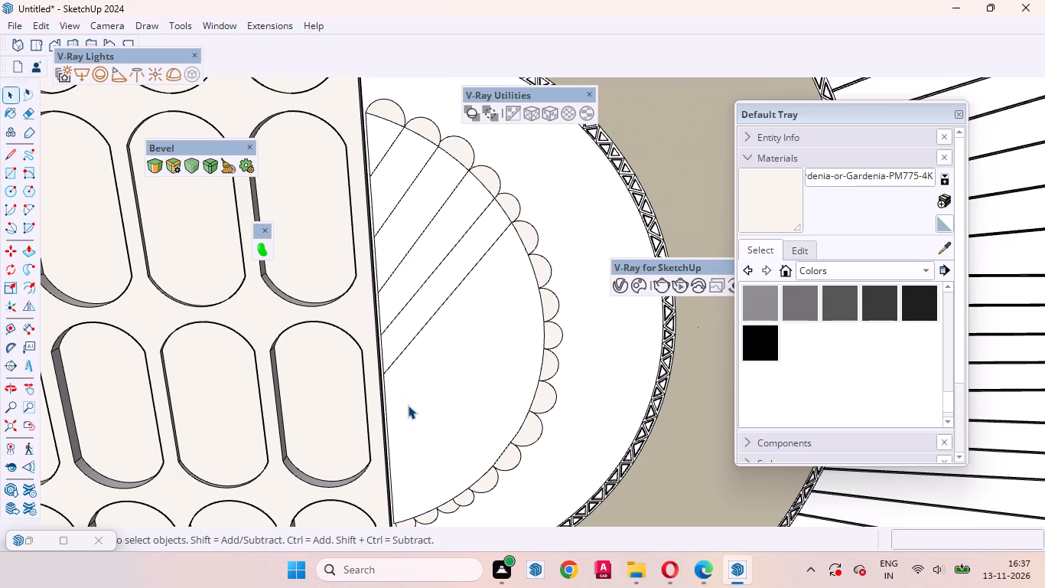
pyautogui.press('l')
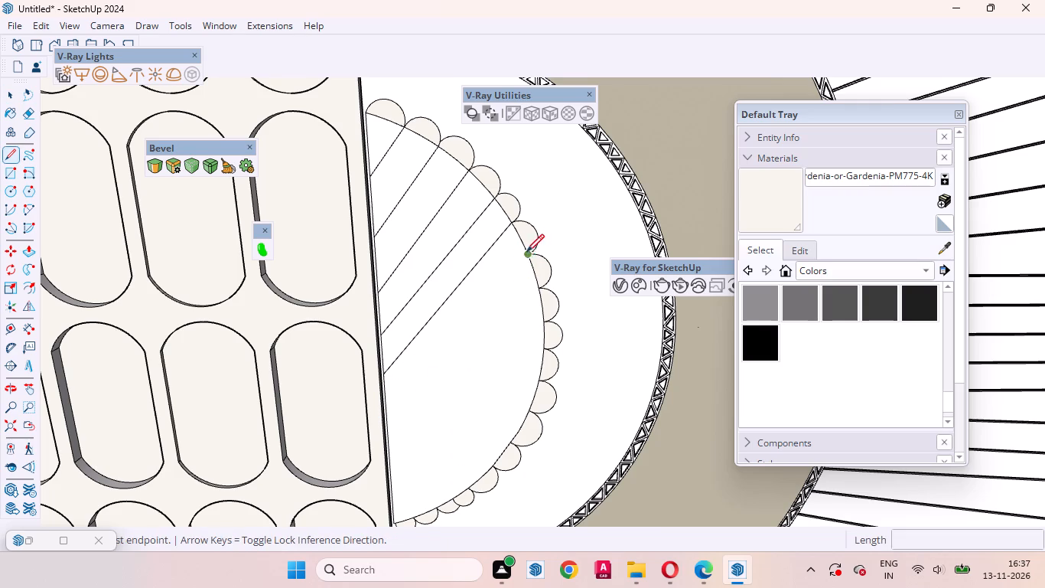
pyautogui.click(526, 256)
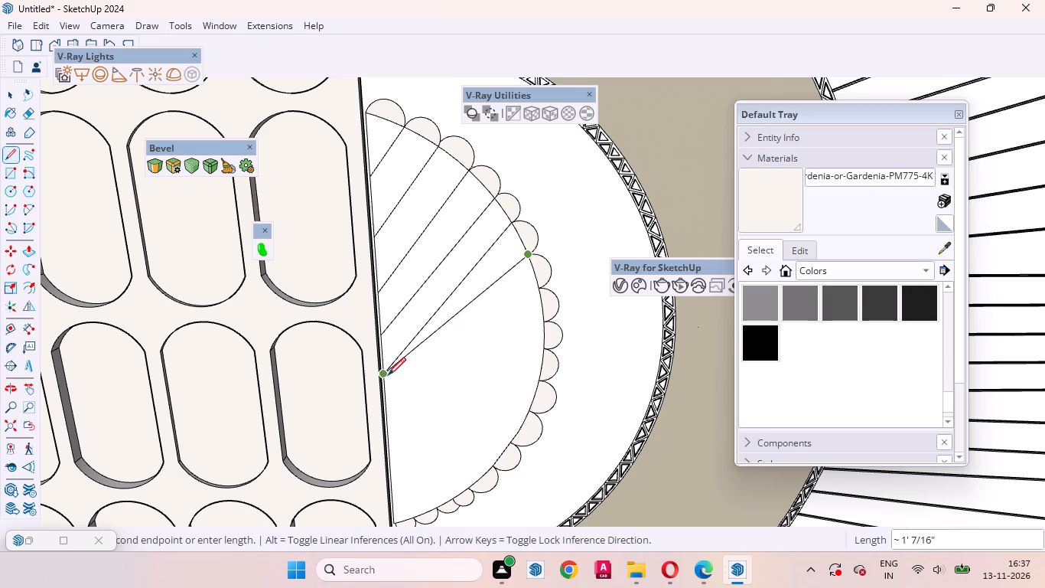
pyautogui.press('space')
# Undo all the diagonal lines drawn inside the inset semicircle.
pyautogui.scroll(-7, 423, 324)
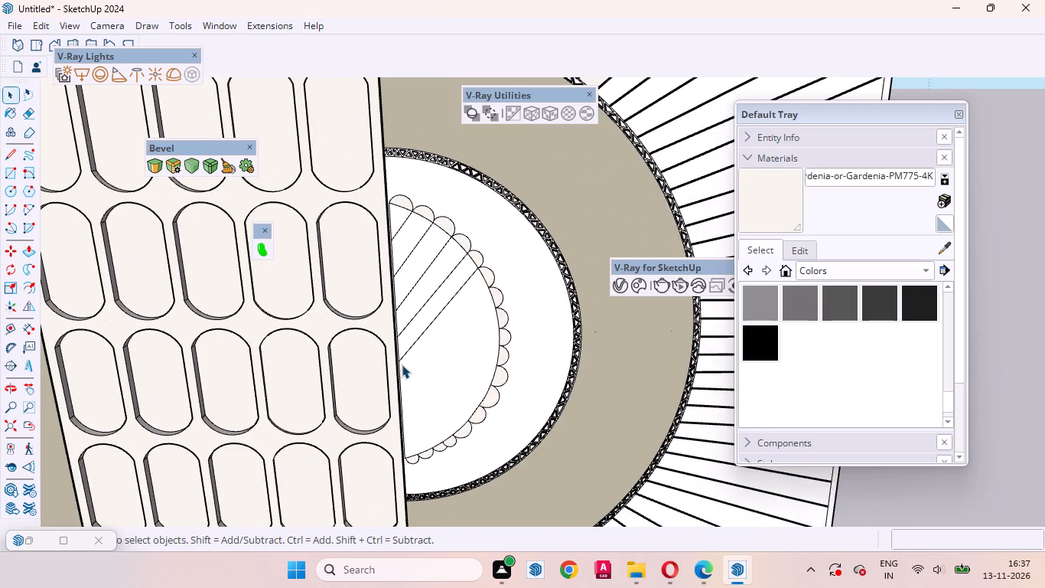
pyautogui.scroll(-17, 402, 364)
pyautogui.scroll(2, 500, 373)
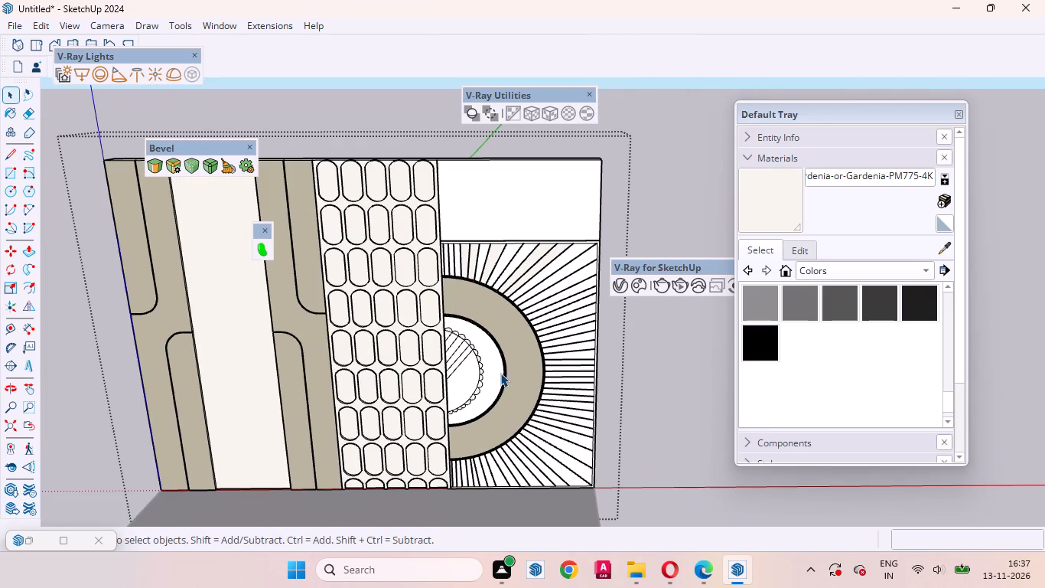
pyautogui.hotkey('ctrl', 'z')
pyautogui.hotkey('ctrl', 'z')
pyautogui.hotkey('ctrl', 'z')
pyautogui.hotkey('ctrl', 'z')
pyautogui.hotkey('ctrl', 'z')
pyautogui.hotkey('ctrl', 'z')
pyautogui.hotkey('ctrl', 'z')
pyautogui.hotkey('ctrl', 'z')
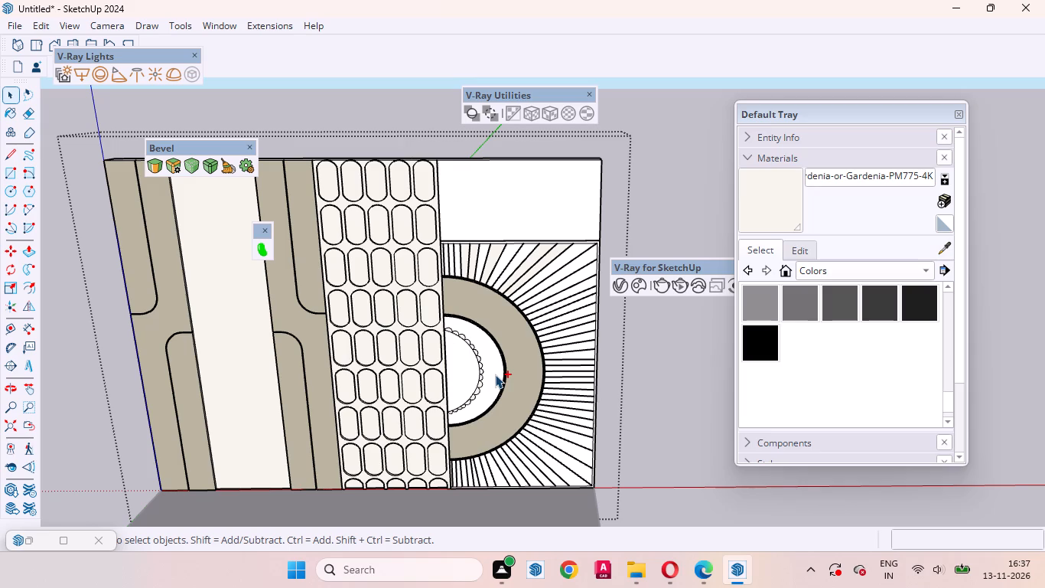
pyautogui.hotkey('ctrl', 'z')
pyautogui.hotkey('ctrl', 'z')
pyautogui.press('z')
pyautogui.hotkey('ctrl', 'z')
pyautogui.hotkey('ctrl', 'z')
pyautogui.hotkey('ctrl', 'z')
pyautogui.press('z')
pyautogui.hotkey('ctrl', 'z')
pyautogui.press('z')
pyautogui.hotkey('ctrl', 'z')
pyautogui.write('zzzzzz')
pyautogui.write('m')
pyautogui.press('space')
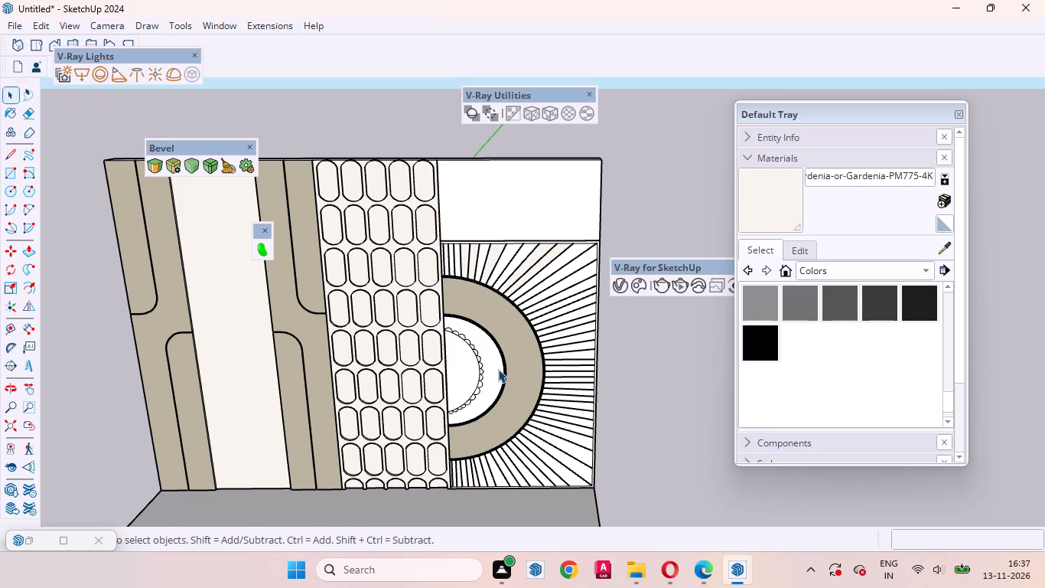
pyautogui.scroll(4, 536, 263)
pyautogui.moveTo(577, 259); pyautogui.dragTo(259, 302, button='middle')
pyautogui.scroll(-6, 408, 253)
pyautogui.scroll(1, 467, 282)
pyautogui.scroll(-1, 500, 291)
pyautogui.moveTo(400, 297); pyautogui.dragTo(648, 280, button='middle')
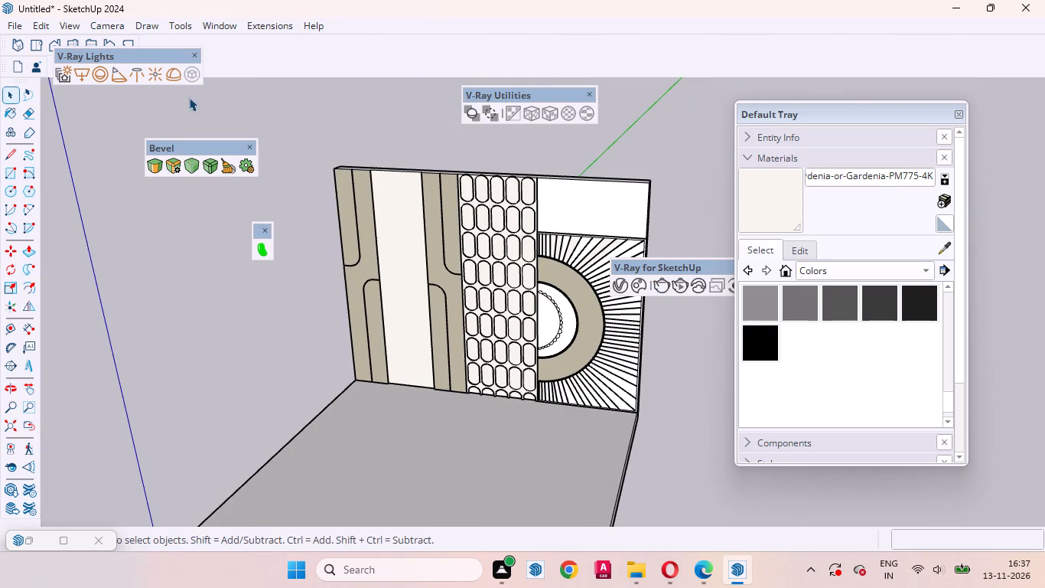
# Open the V-Ray Asset Editor and expand its material library.
pyautogui.click(620, 289)
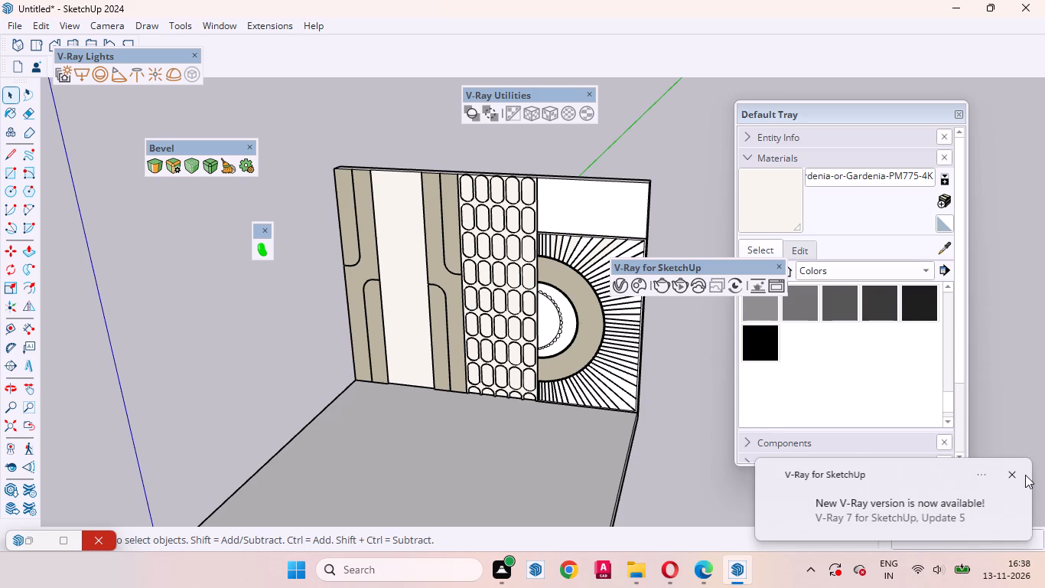
pyautogui.click(1015, 475)
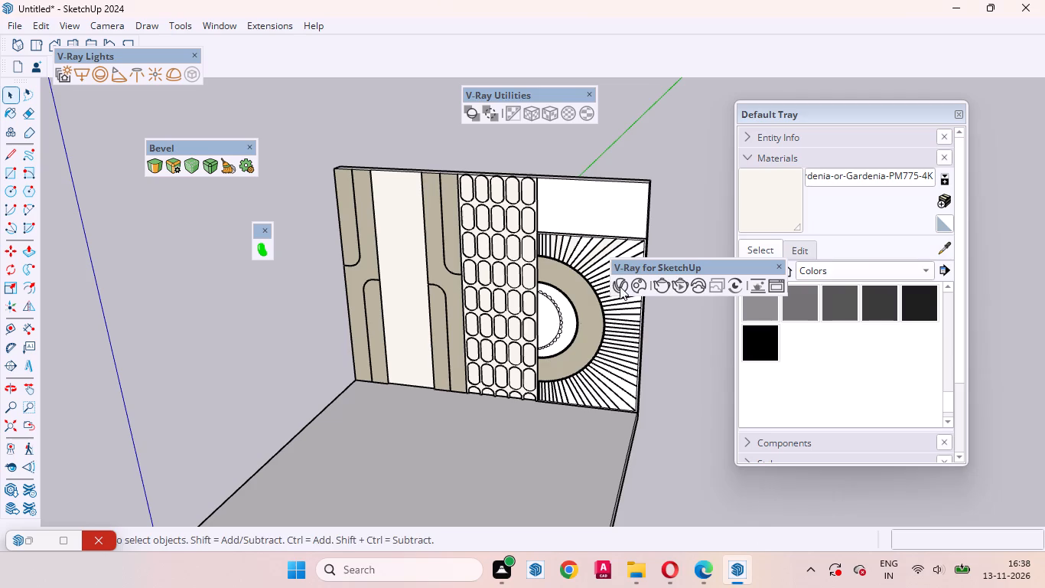
pyautogui.click(617, 284)
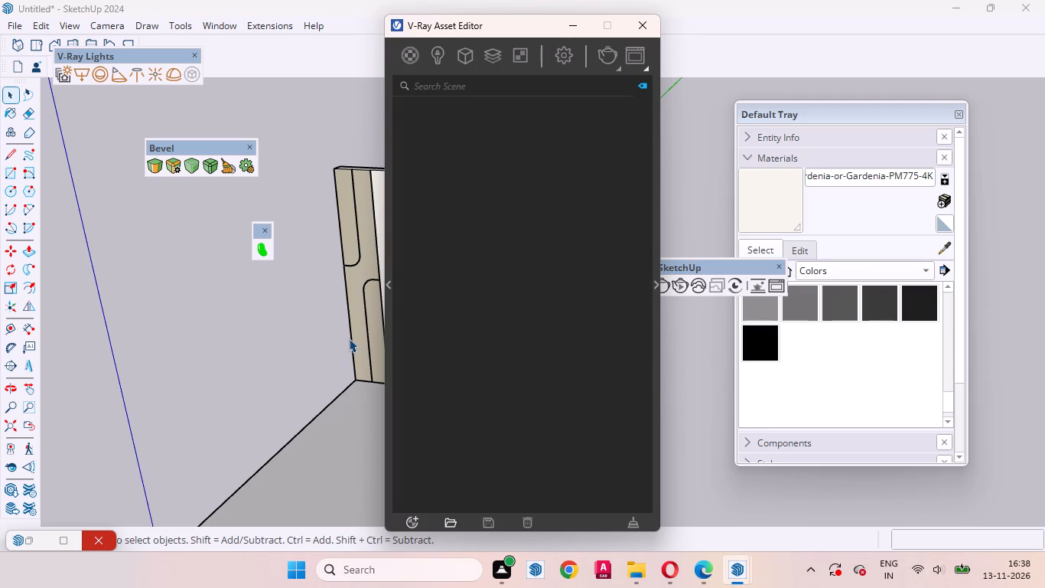
pyautogui.click(386, 282)
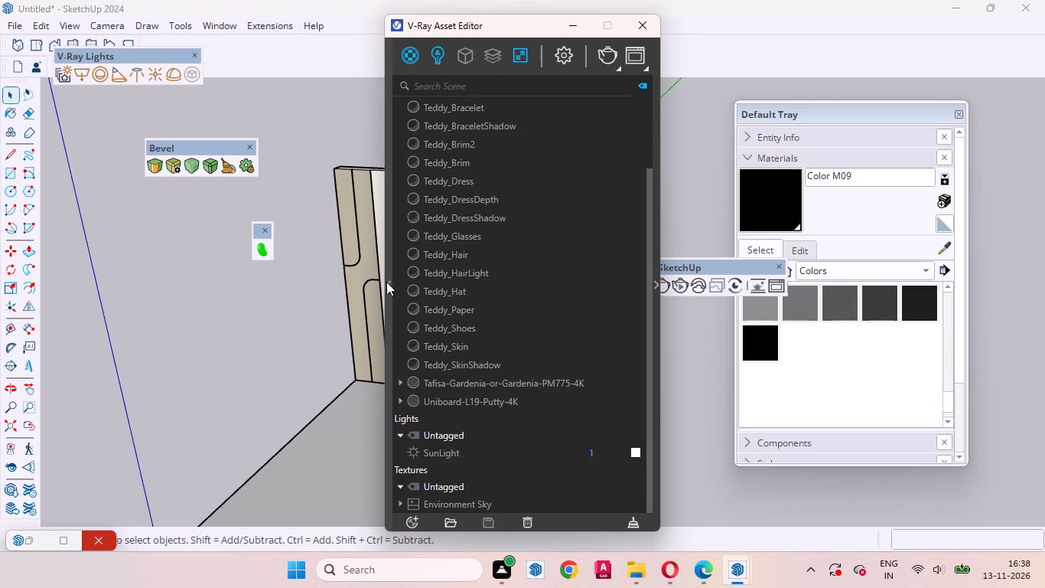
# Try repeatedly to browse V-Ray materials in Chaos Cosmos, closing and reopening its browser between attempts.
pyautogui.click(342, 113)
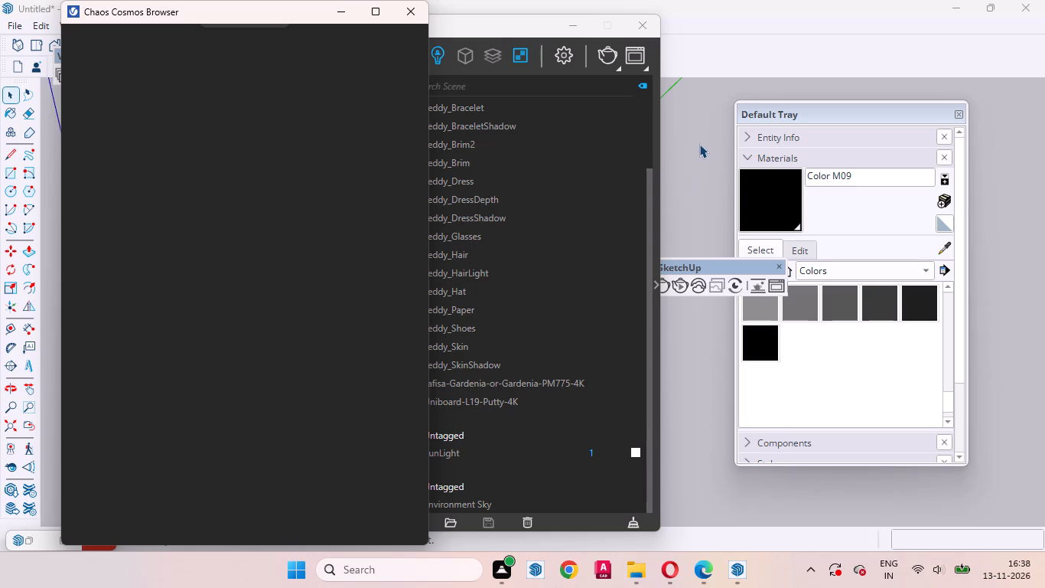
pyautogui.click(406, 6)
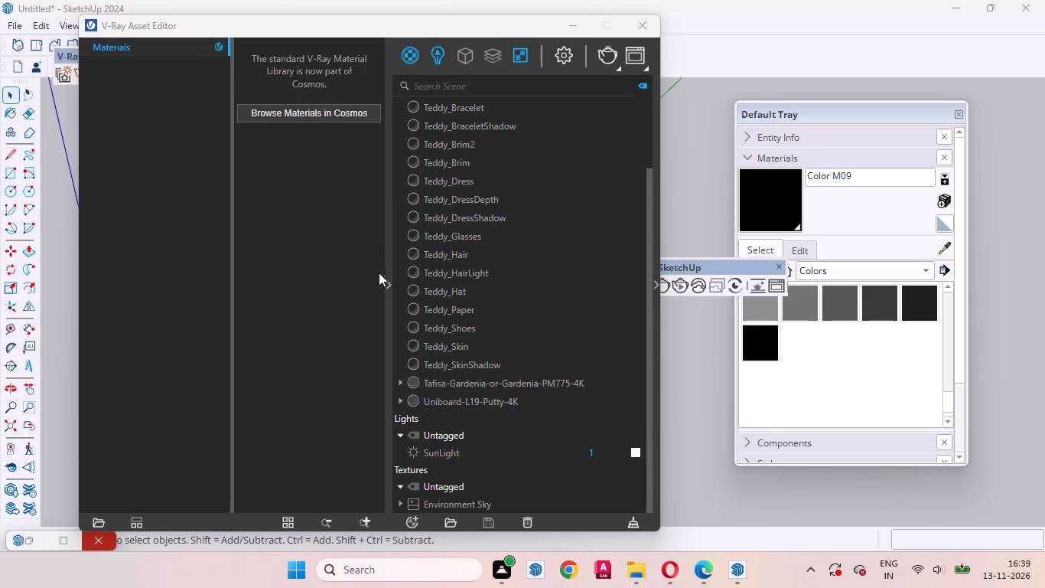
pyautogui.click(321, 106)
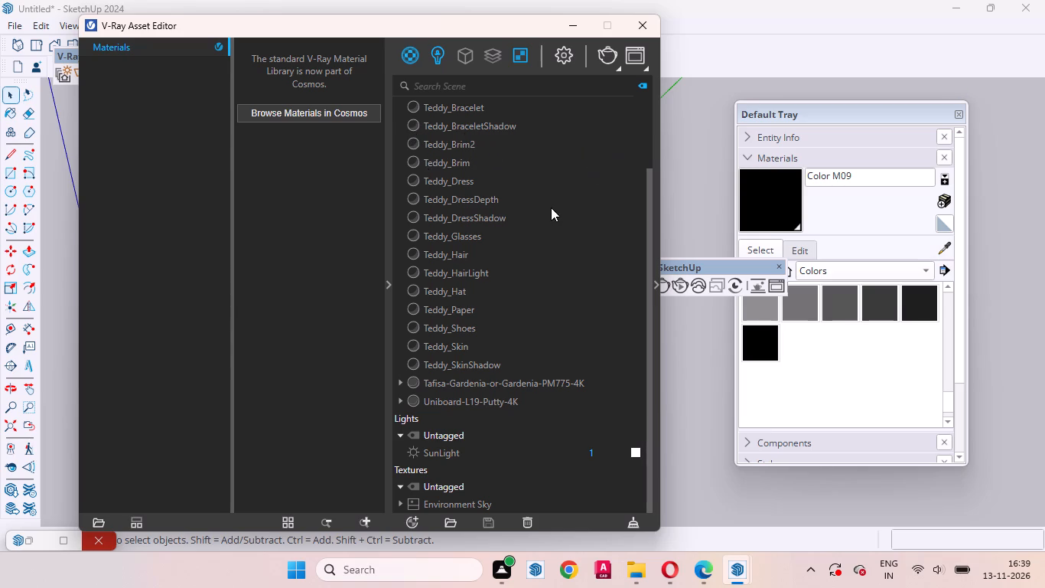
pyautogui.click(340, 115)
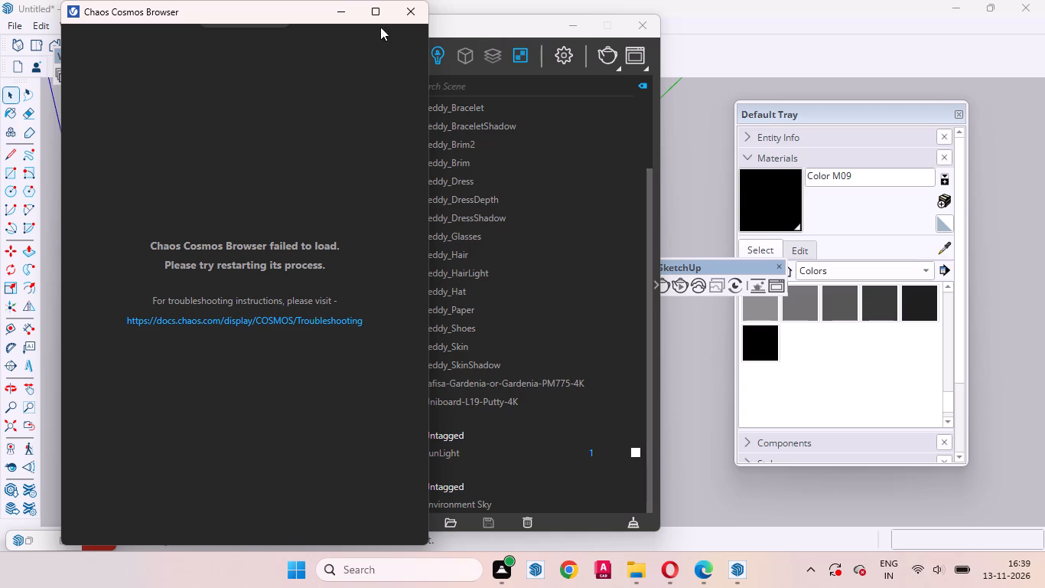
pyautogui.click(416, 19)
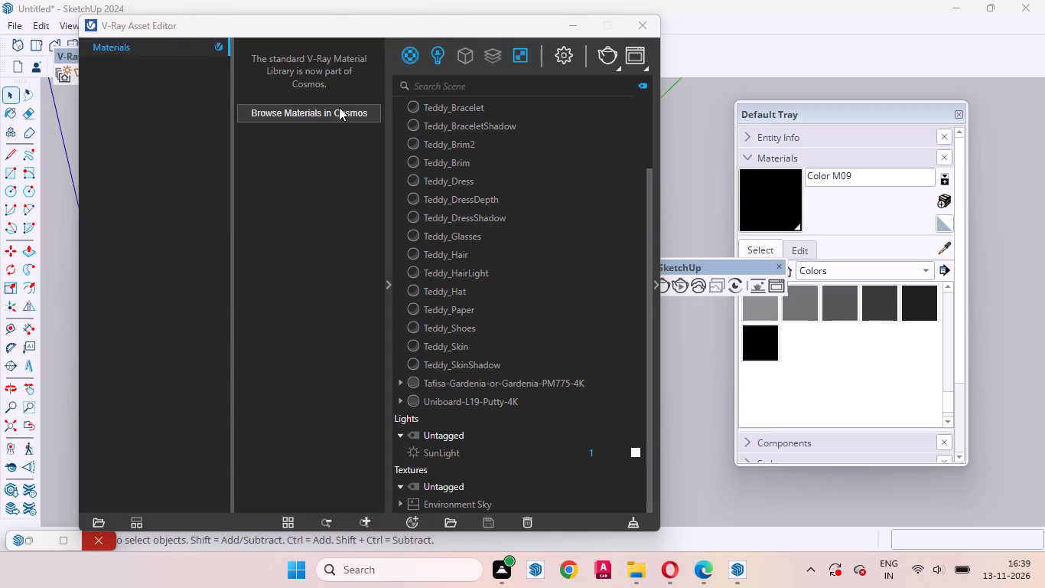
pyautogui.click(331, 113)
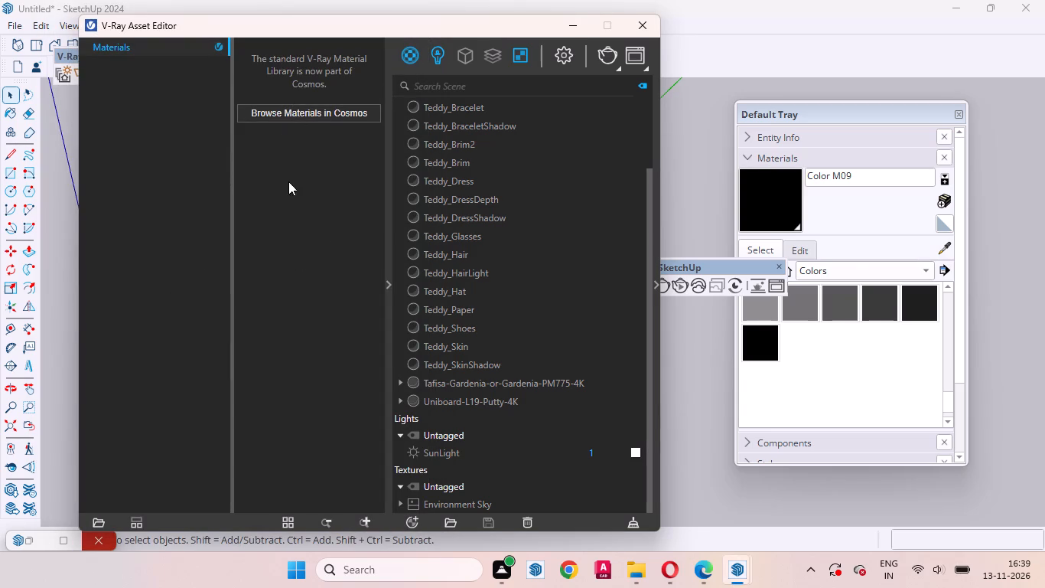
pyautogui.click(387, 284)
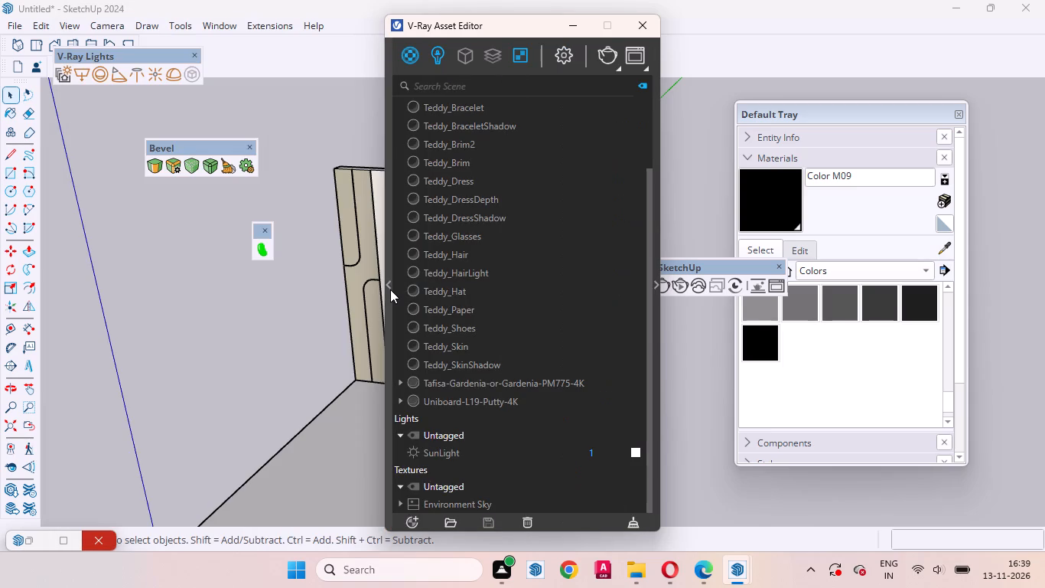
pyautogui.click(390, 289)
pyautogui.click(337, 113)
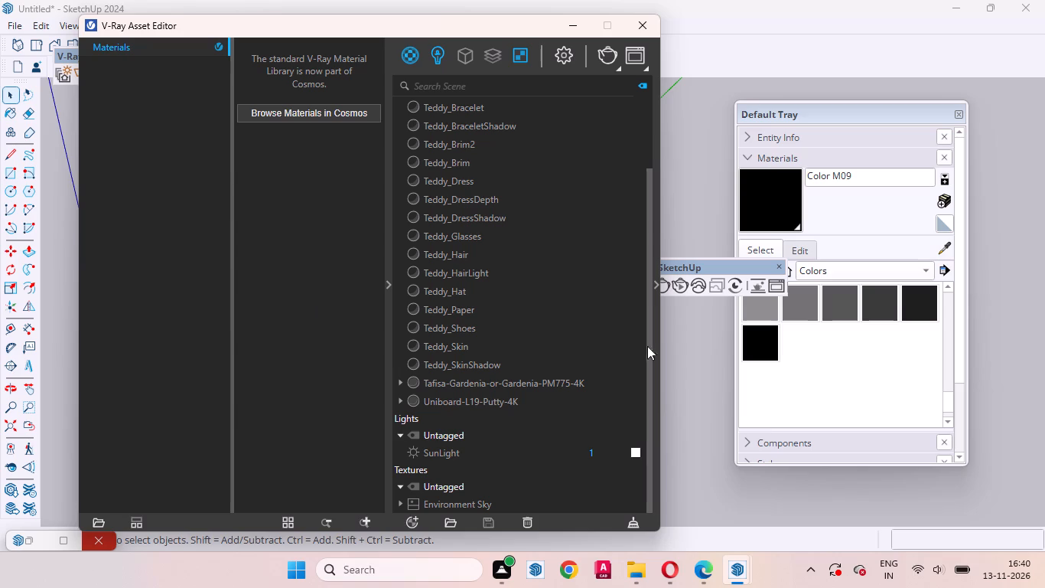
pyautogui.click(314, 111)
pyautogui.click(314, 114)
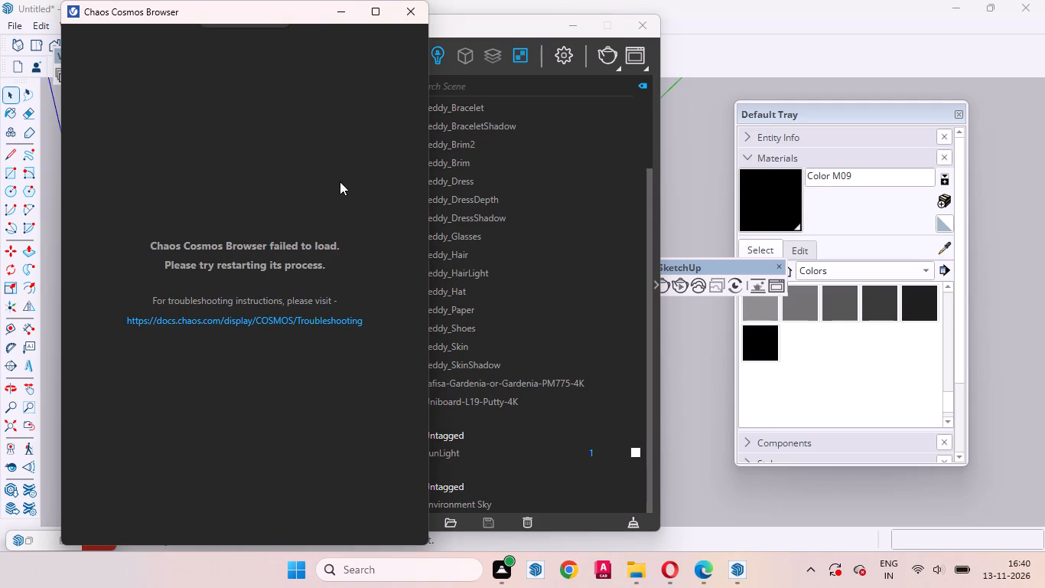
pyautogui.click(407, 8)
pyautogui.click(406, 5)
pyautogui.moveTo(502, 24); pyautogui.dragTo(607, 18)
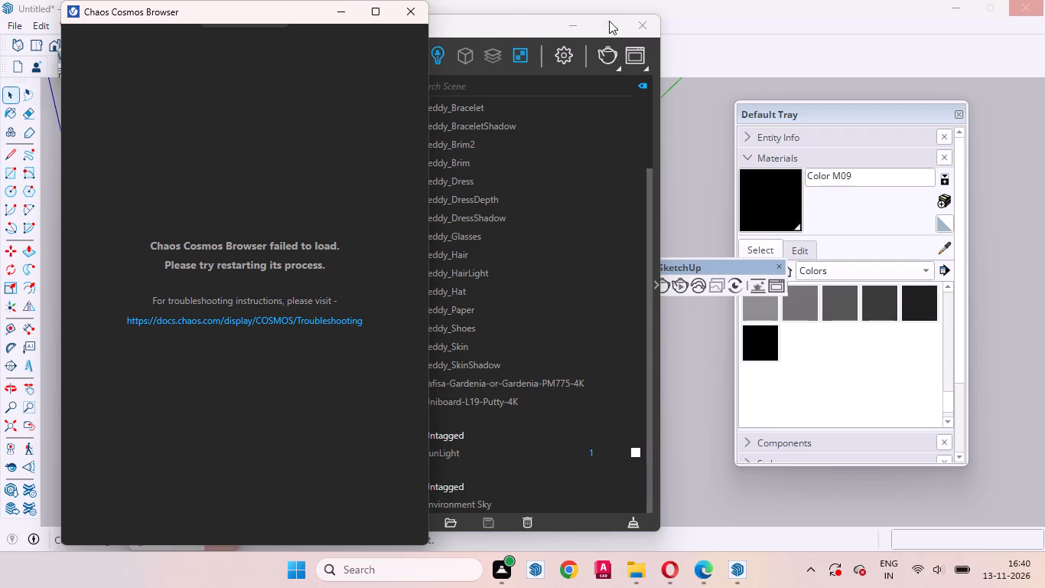
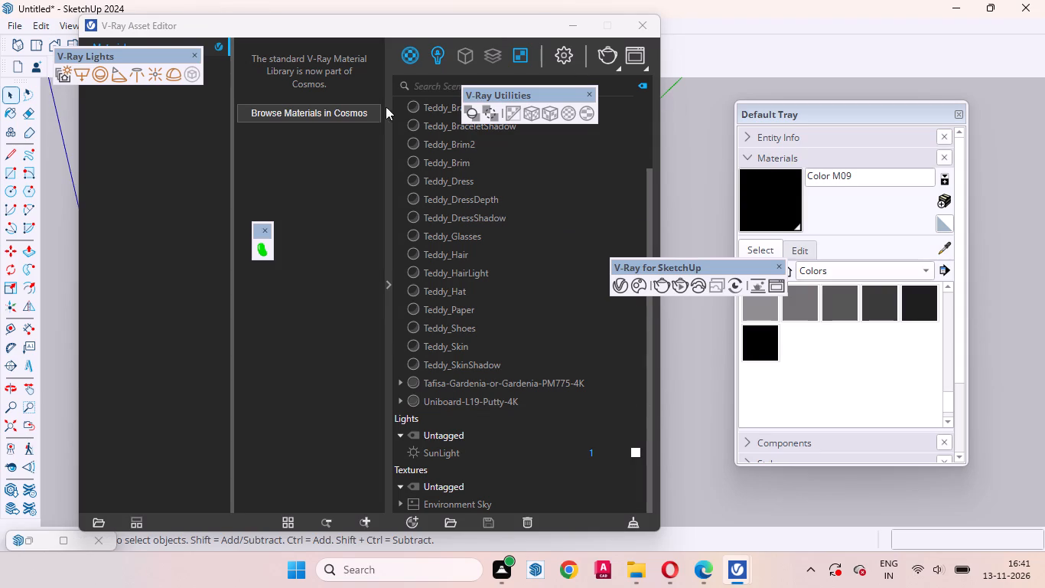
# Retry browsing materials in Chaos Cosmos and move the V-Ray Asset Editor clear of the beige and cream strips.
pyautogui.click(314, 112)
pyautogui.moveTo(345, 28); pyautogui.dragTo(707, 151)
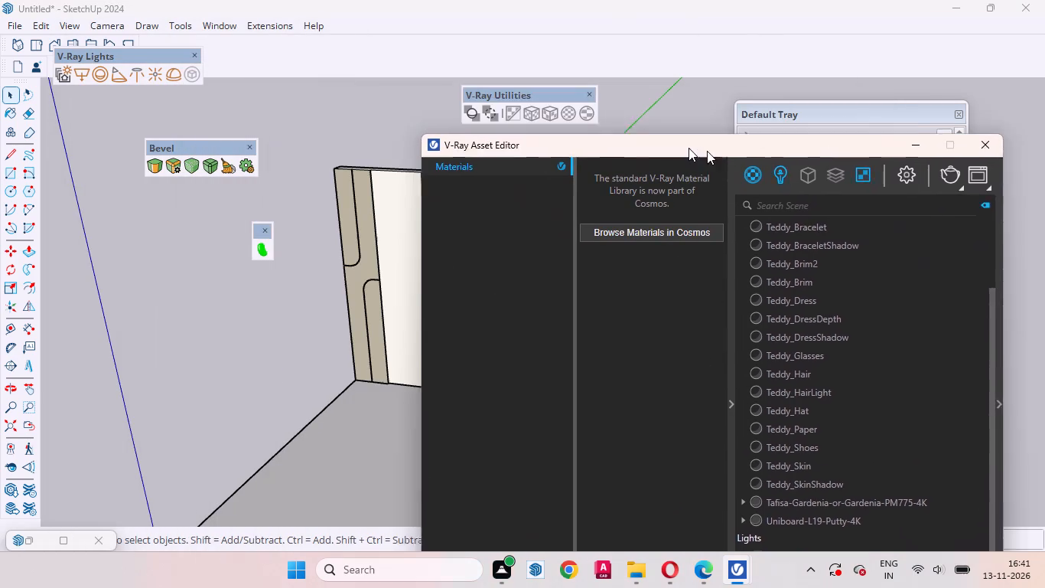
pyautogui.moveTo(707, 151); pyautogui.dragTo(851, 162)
# Open the wall panel group for editing and select the plain cream strip face between the two beige grooved strips.
pyautogui.scroll(10, 425, 274)
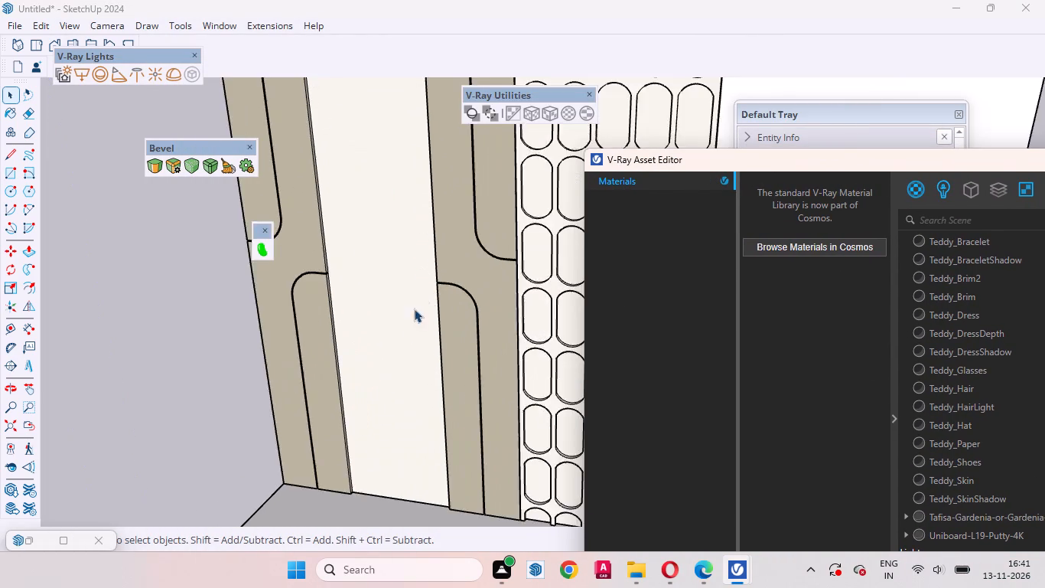
pyautogui.scroll(3, 414, 309)
pyautogui.moveTo(399, 352); pyautogui.dragTo(330, 413, button='middle')
pyautogui.scroll(2, 300, 235)
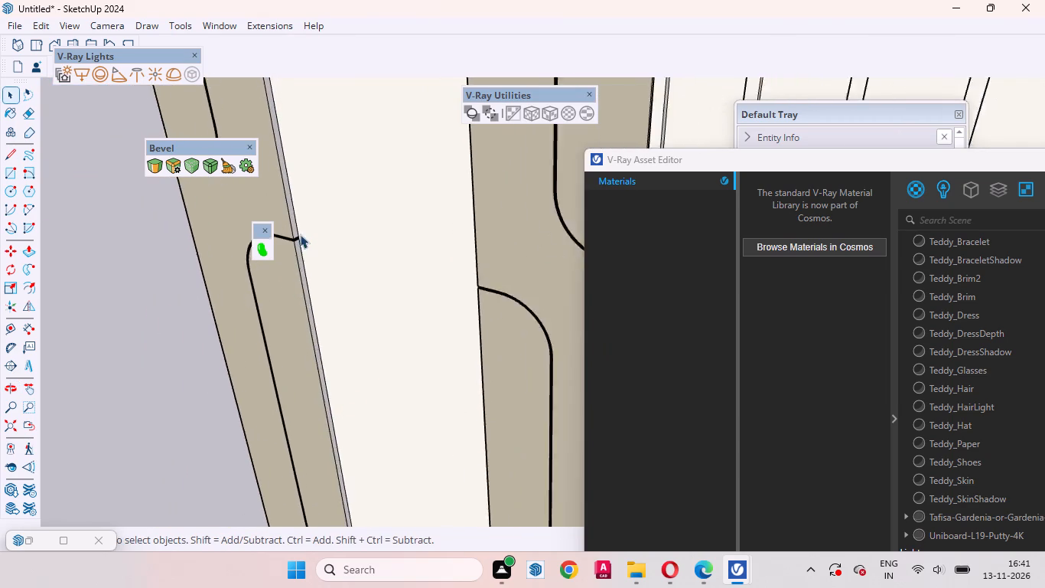
pyautogui.scroll(9, 300, 234)
pyautogui.scroll(-15, 296, 249)
pyautogui.moveTo(356, 349); pyautogui.dragTo(473, 351, button='middle')
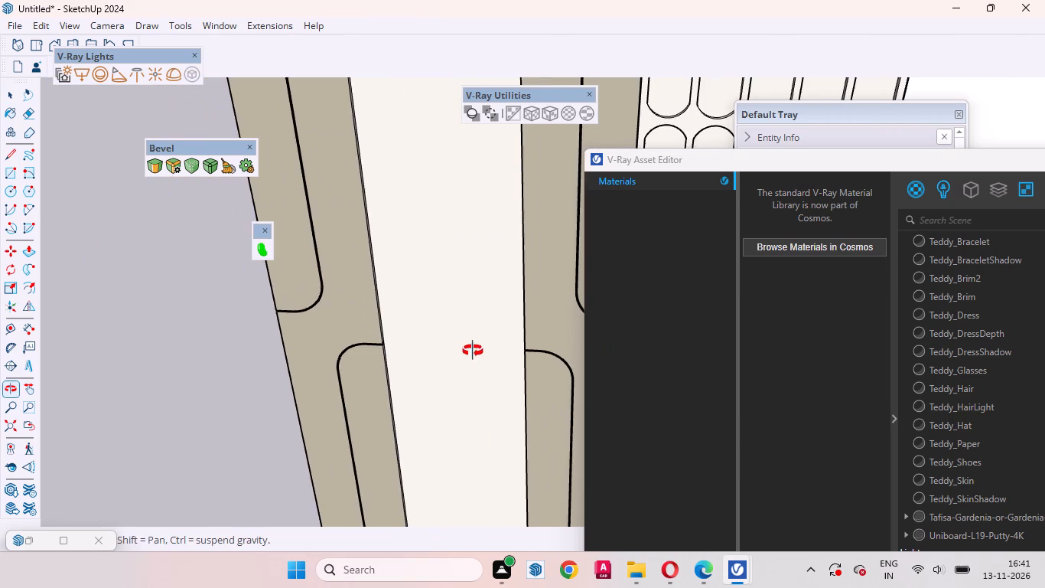
pyautogui.moveTo(473, 351); pyautogui.dragTo(474, 351, button='middle')
pyautogui.click(455, 315)
pyautogui.tripleClick(449, 315)
pyautogui.click(441, 266)
pyautogui.doubleClick(444, 314)
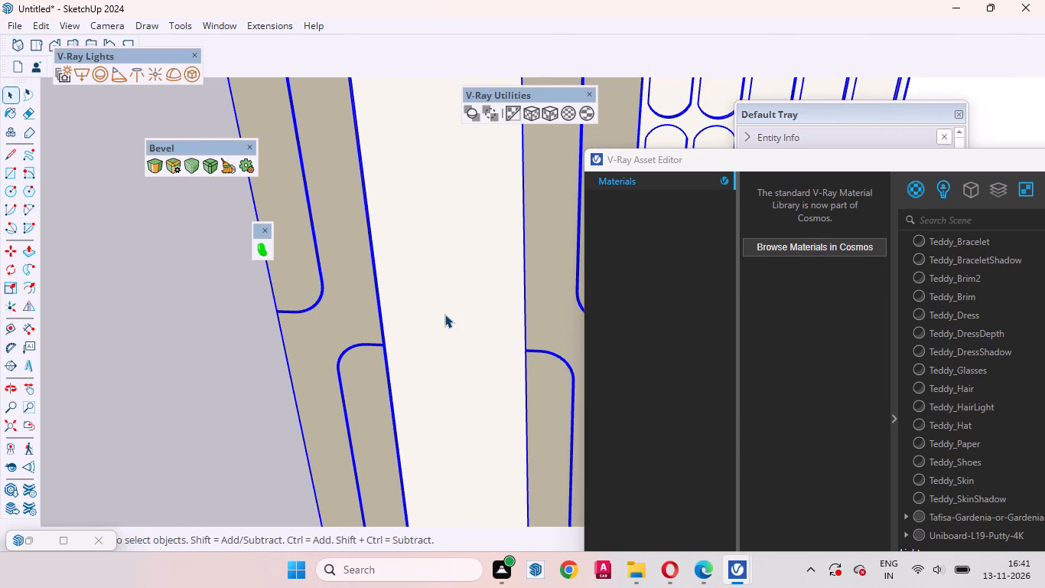
pyautogui.click(446, 272)
pyautogui.scroll(-9, 399, 359)
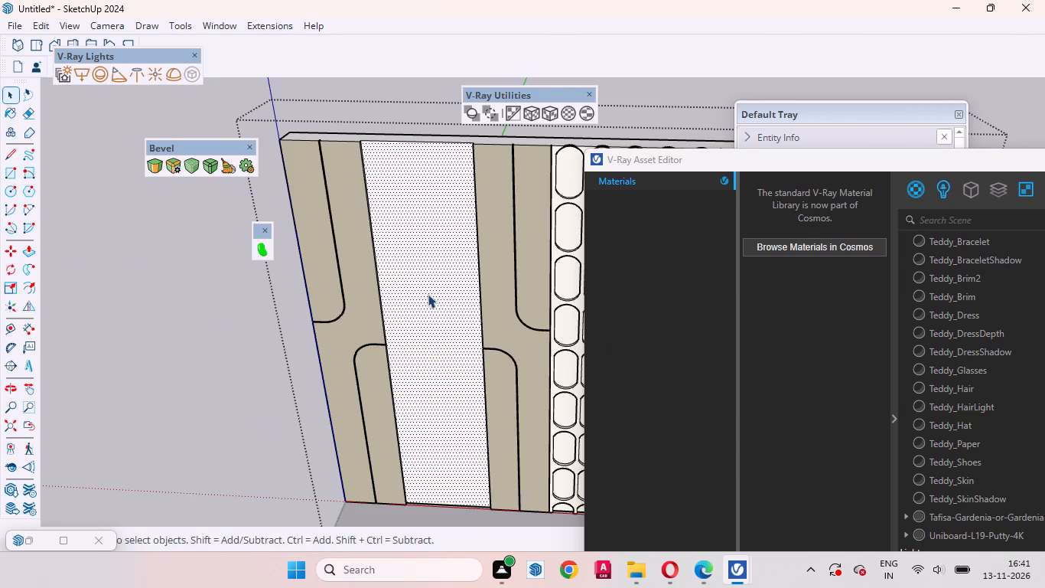
pyautogui.click(428, 289)
# Display the 1001bit - tools set and start its Create Vertical Louvres command for the selected strip face.
pyautogui.scroll(8, 449, 123)
pyautogui.rightClick(377, 13)
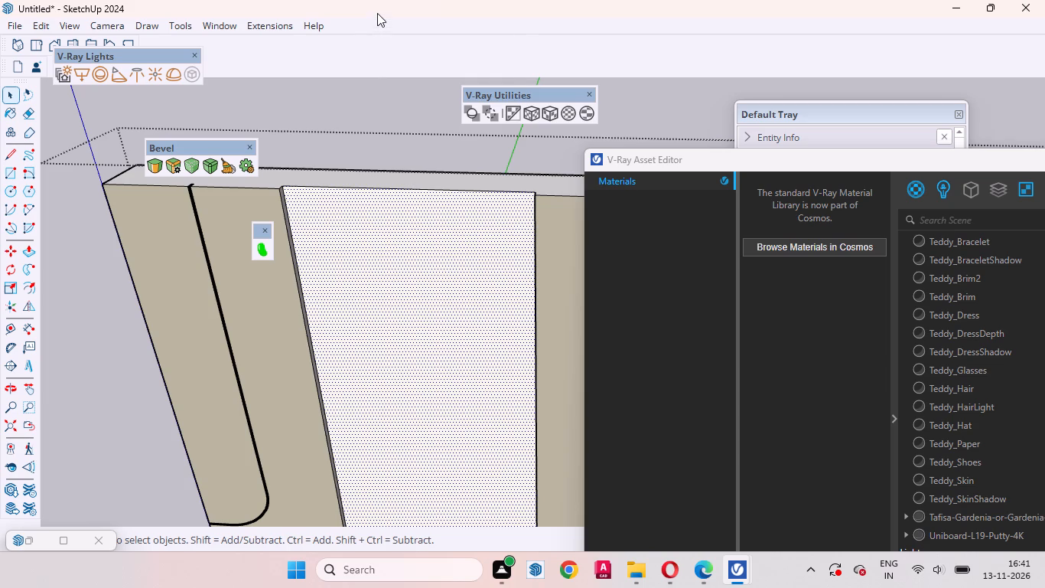
pyautogui.rightClick(369, 28)
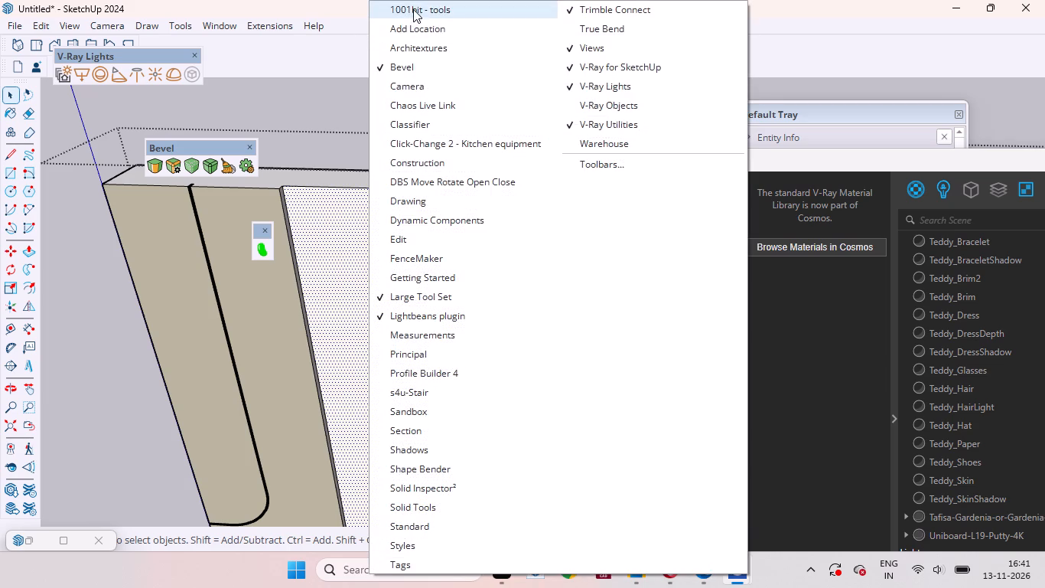
pyautogui.click(413, 9)
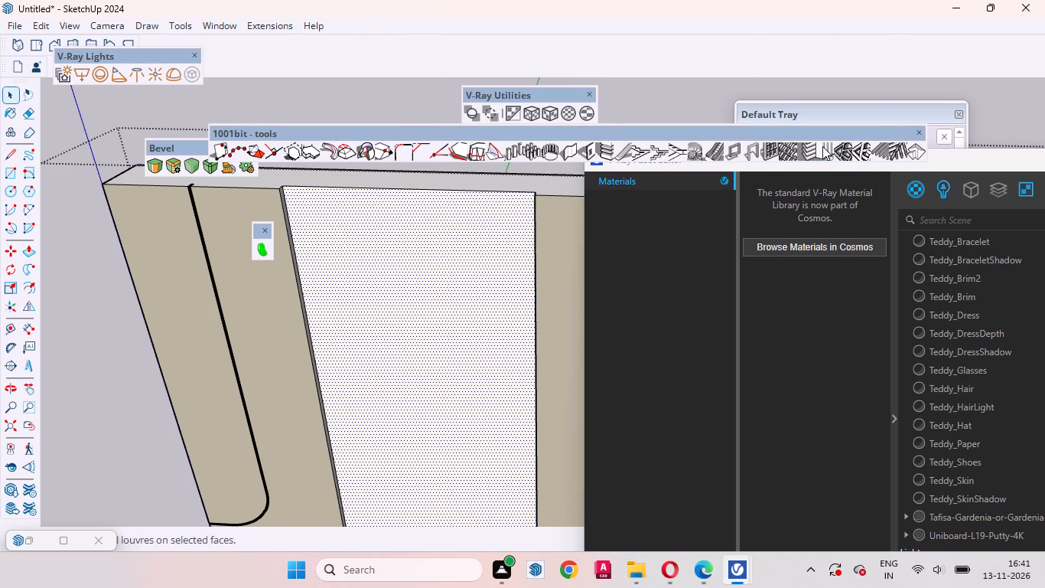
pyautogui.click(822, 146)
pyautogui.click(777, 11)
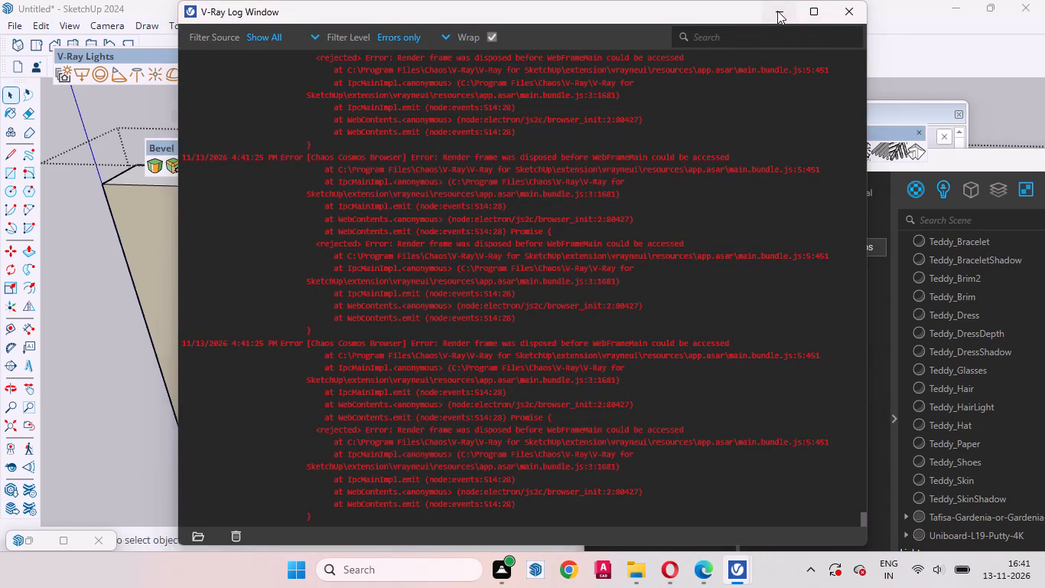
pyautogui.click(818, 145)
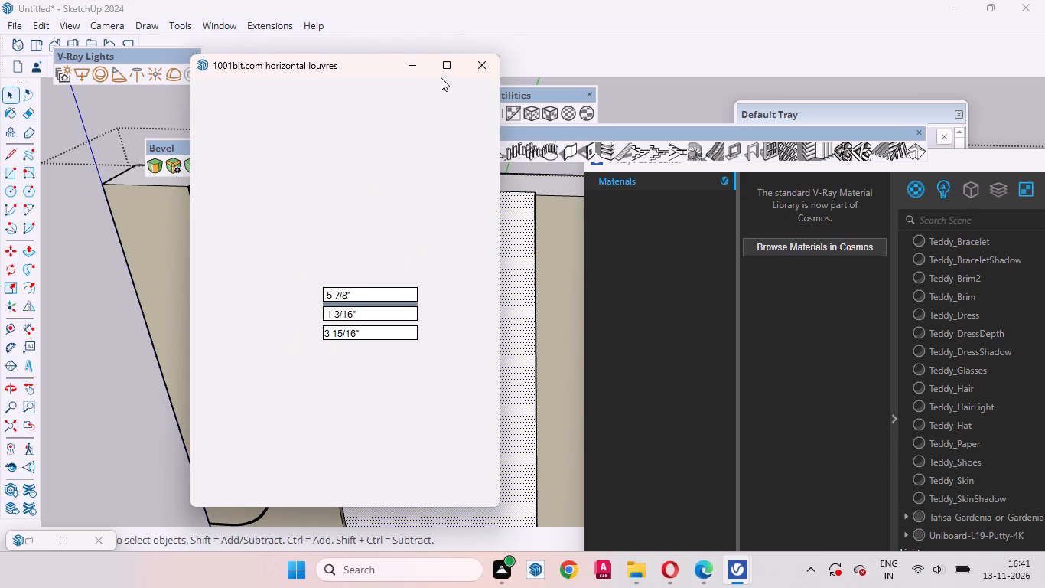
pyautogui.click(413, 68)
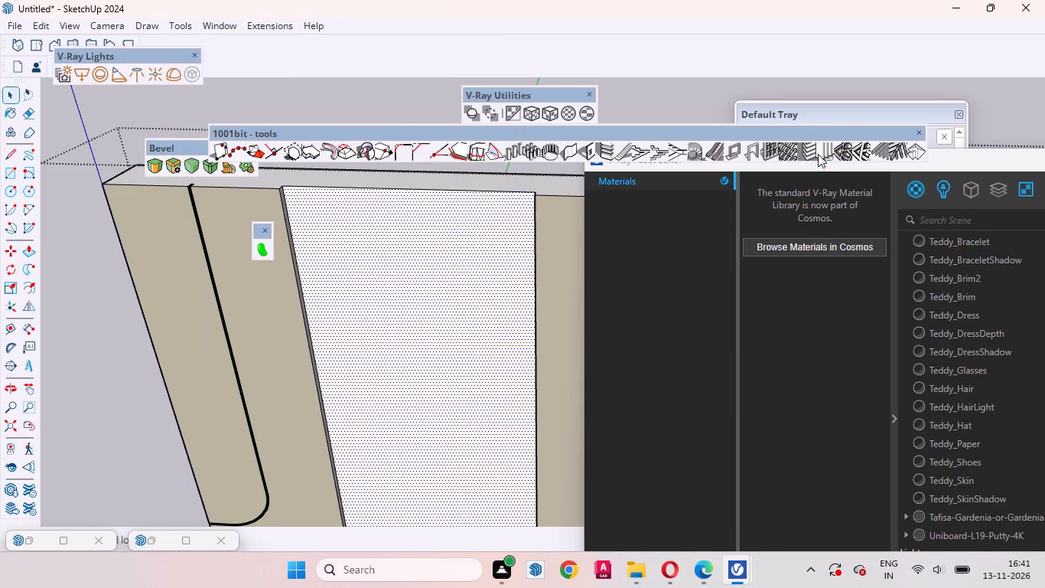
pyautogui.click(818, 154)
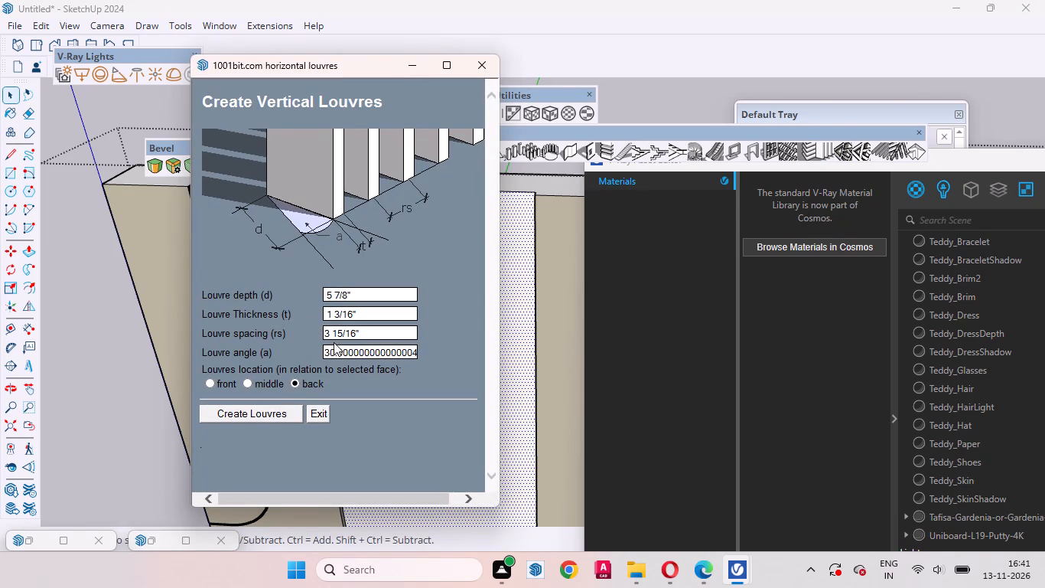
# Create vertical louvres on the selected face with depth 6mm, thickness 18mm, spacing 22mm, angle 0 and front location.
pyautogui.click(356, 296)
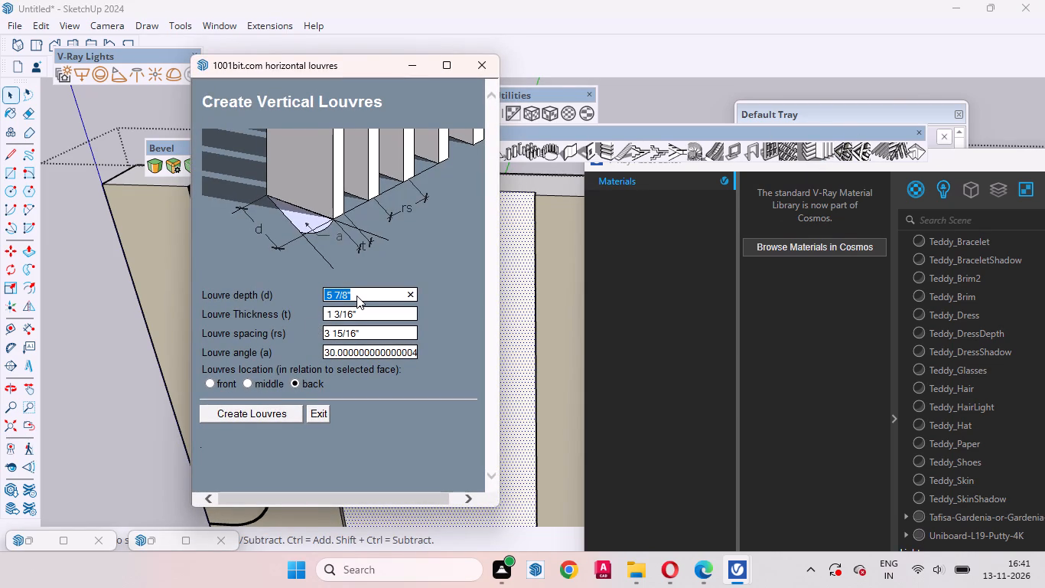
pyautogui.press('BackSpace')
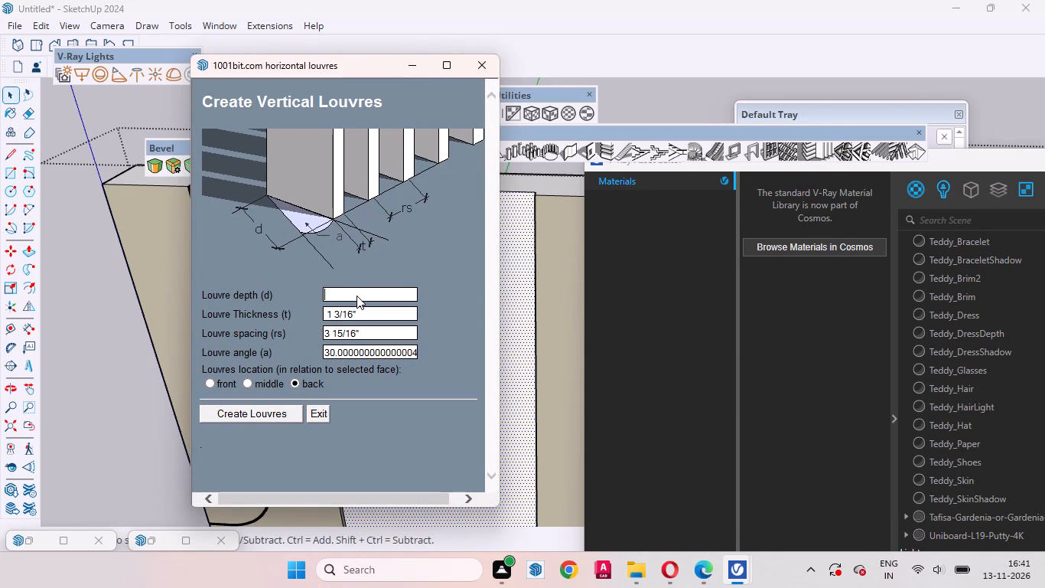
pyautogui.write('6mm')
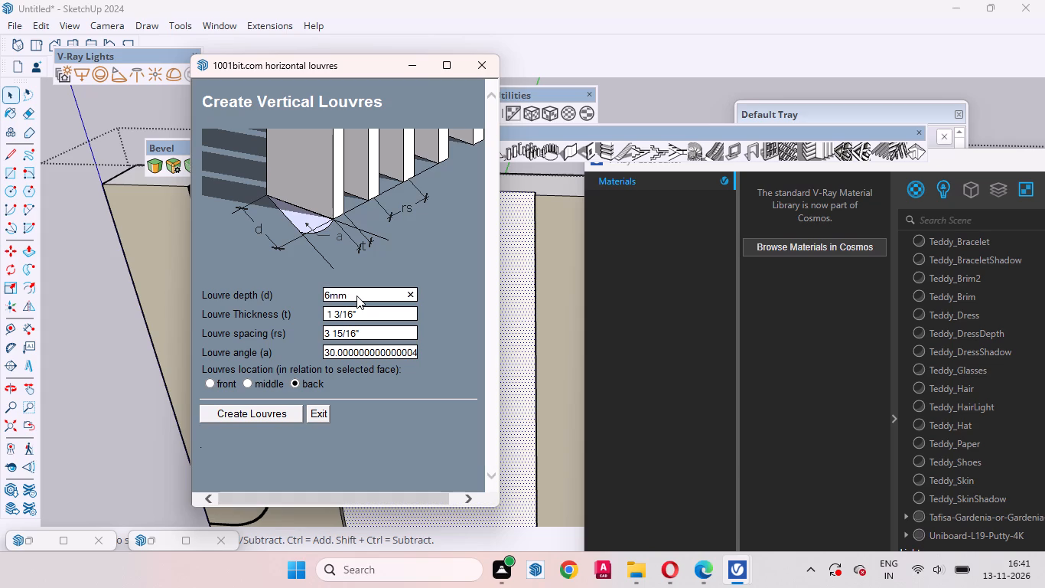
pyautogui.click(358, 311)
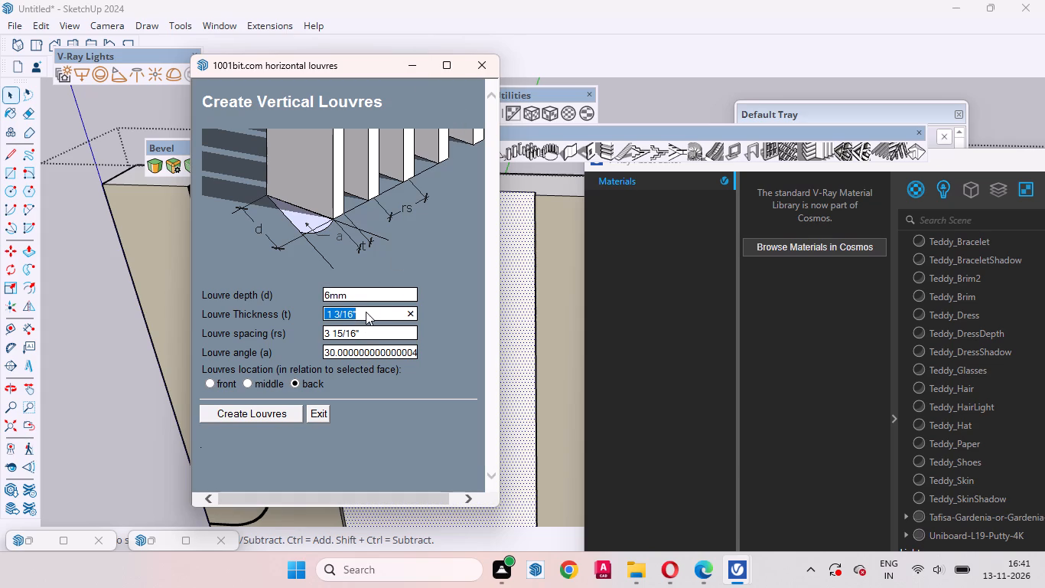
pyautogui.press('BackSpace')
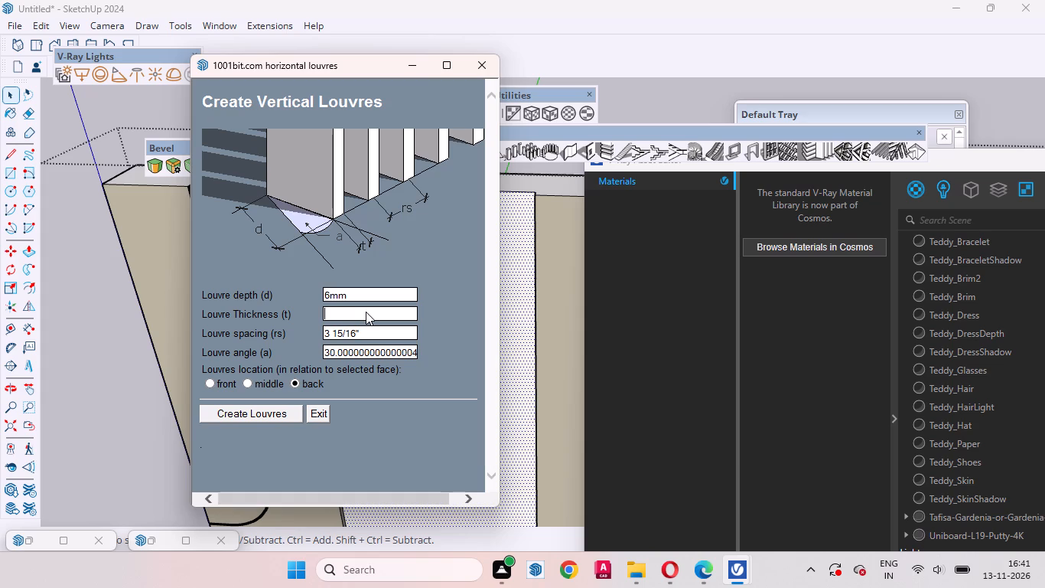
pyautogui.write('18mm')
pyautogui.click(374, 335)
pyautogui.press('BackSpace')
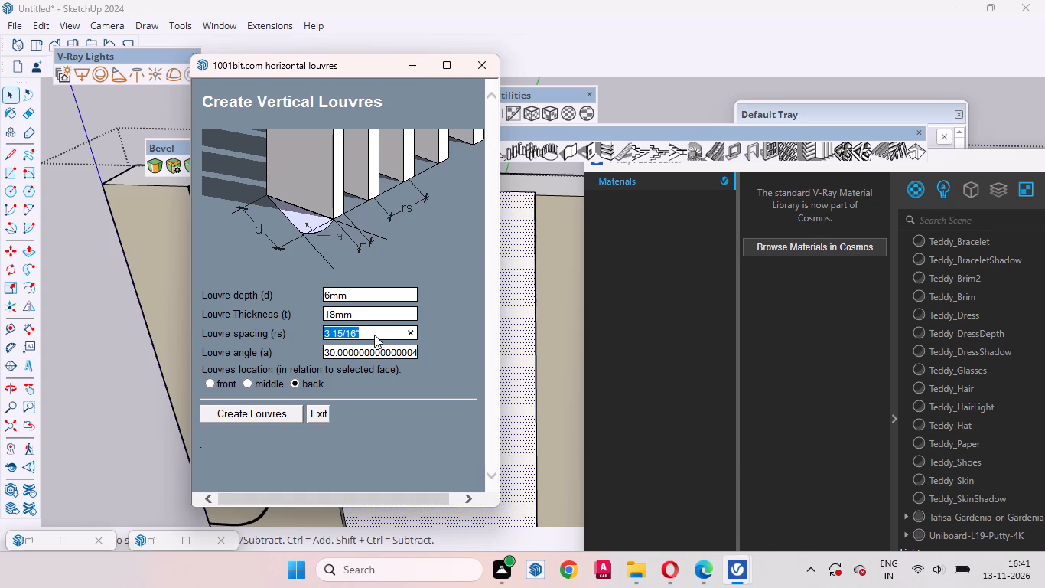
pyautogui.write('22mm')
pyautogui.click(402, 352)
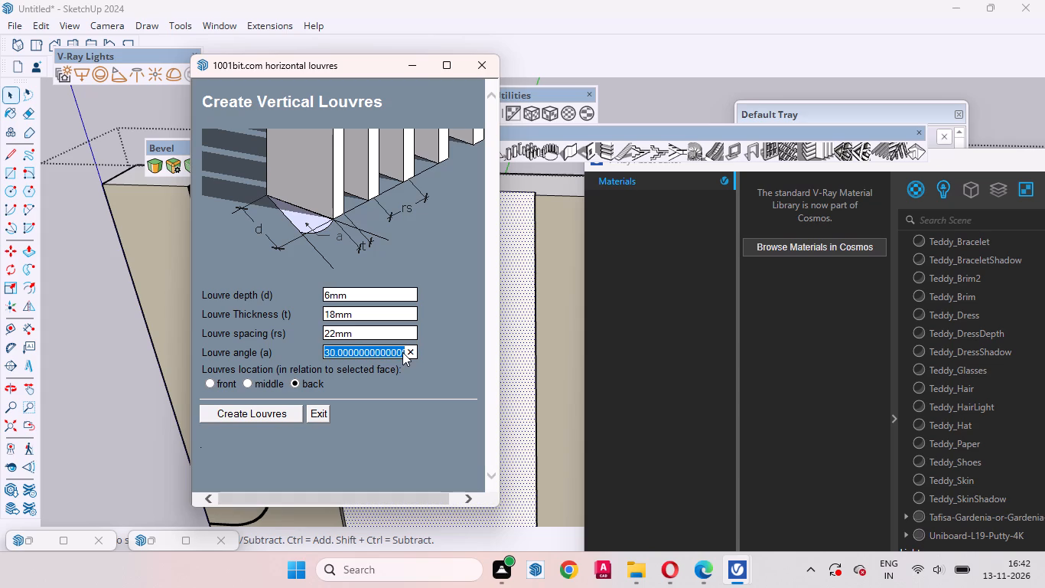
pyautogui.press('0')
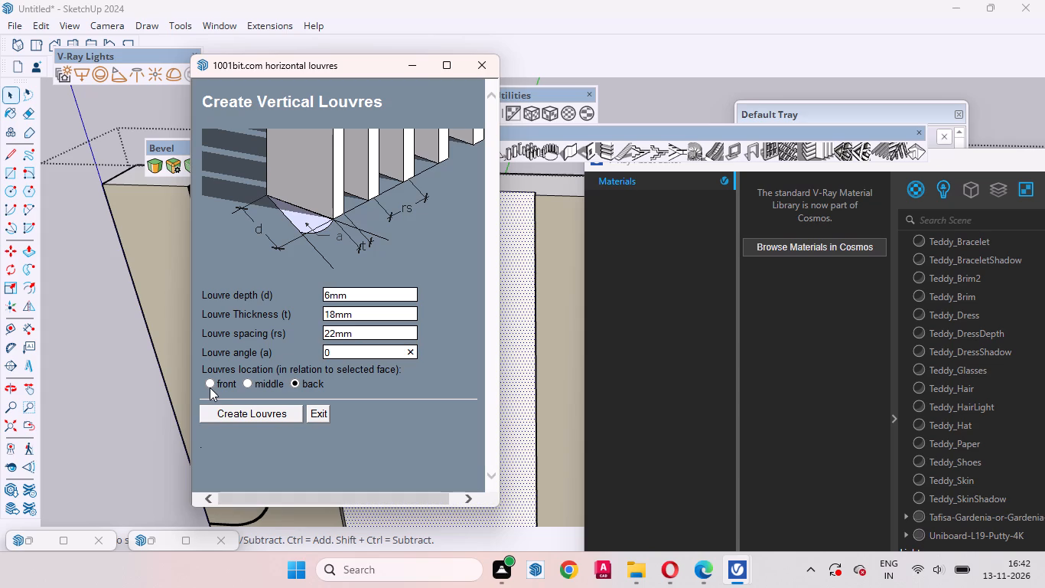
pyautogui.click(210, 387)
pyautogui.click(240, 413)
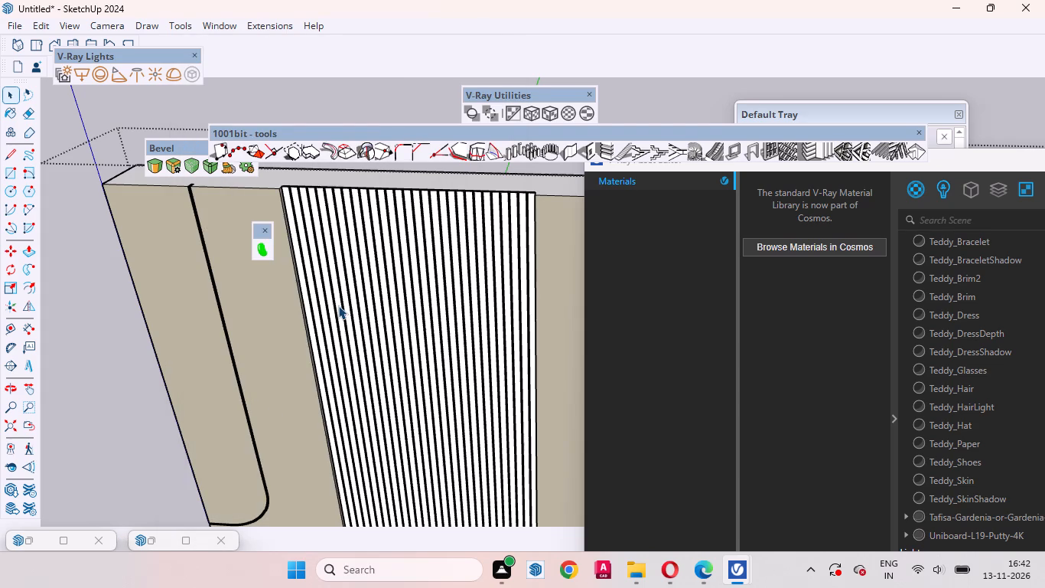
# Examine the vertical louvres up close and within the whole wall panel.
pyautogui.scroll(12, 321, 168)
pyautogui.moveTo(299, 322); pyautogui.dragTo(161, 318, button='middle')
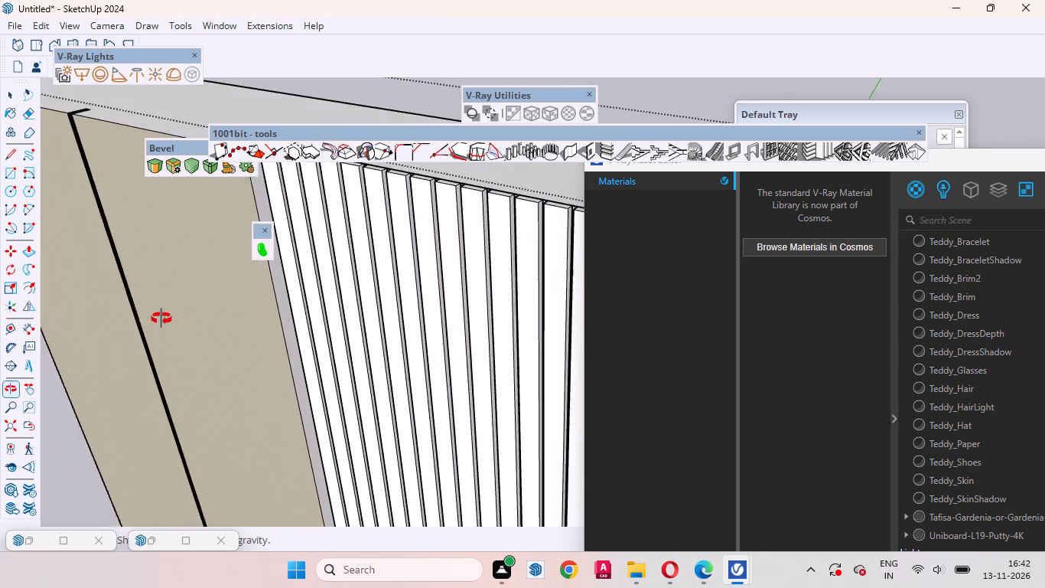
pyautogui.moveTo(161, 318); pyautogui.dragTo(157, 313, button='middle')
pyautogui.scroll(-20, 552, 357)
pyautogui.scroll(-1, 552, 357)
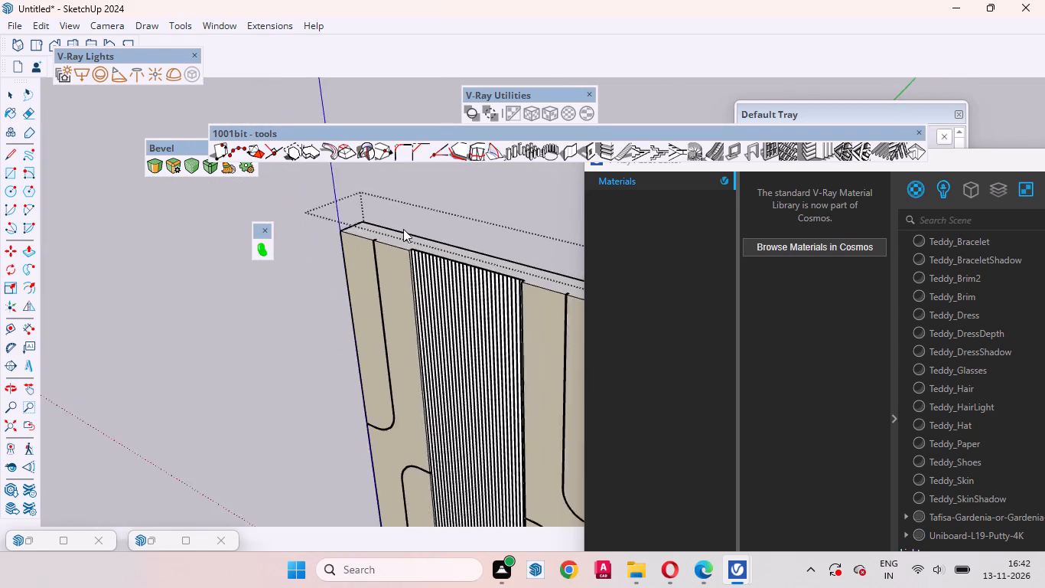
pyautogui.scroll(-7, 403, 229)
pyautogui.moveTo(348, 273); pyautogui.dragTo(483, 255, button='middle')
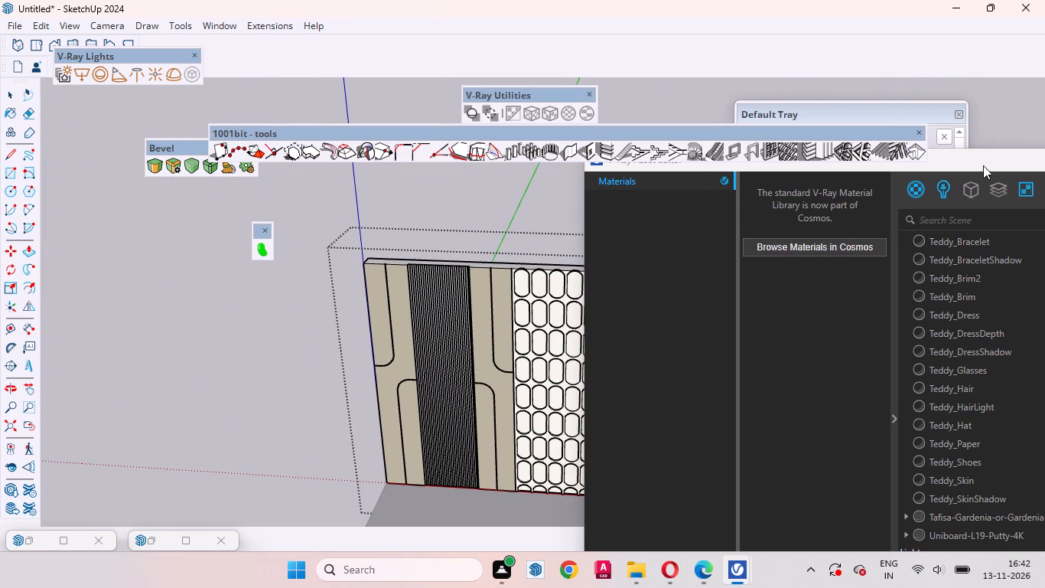
# Close the 1001bit - tools set, collapse the Asset Editor's material library, and move the V-Ray windows off the panel.
pyautogui.moveTo(983, 165); pyautogui.dragTo(702, 276)
pyautogui.moveTo(918, 162); pyautogui.dragTo(444, 251)
pyautogui.click(918, 131)
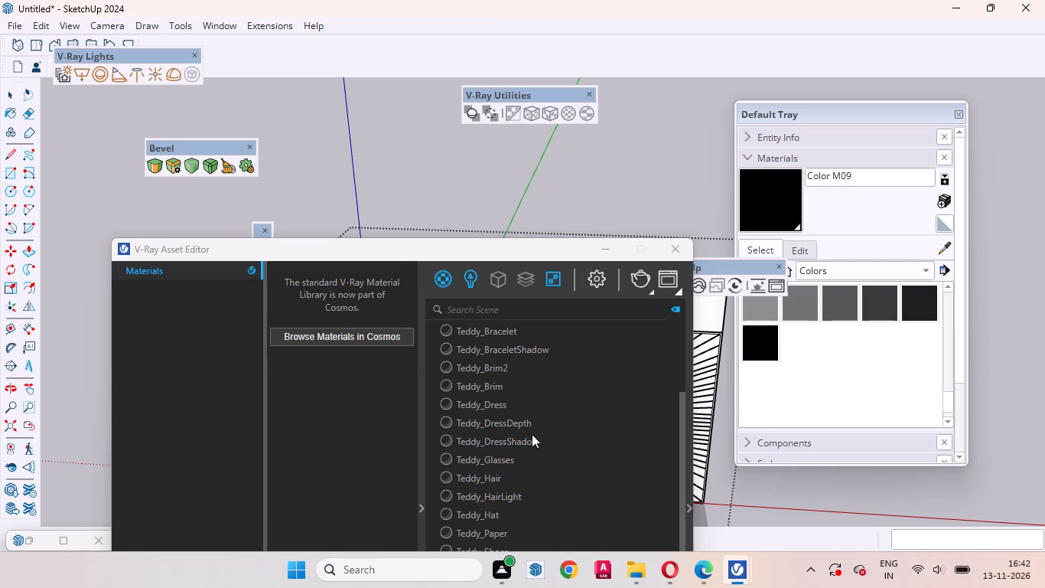
pyautogui.click(418, 511)
pyautogui.moveTo(557, 253); pyautogui.dragTo(522, 275)
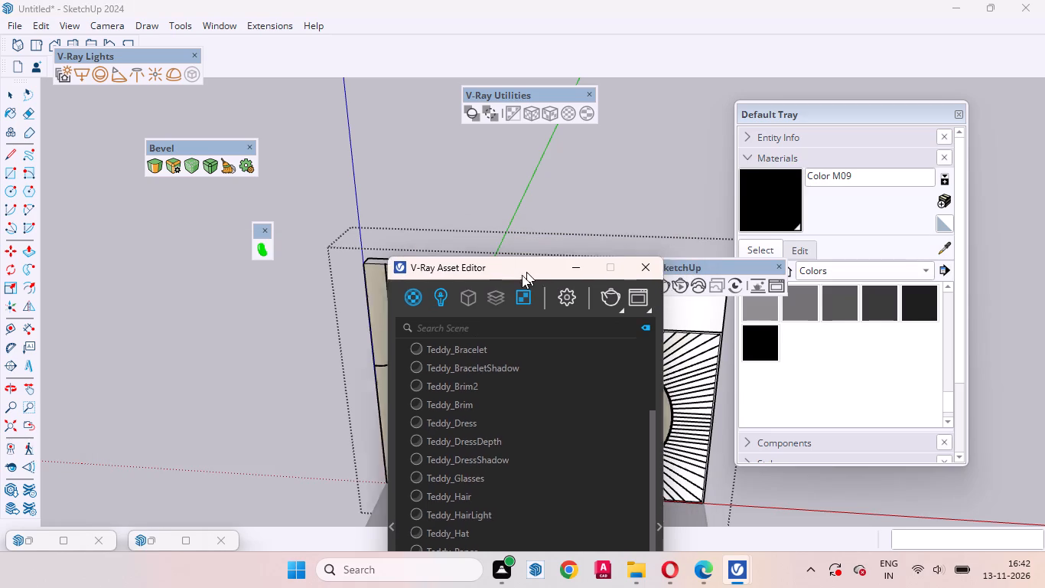
pyautogui.moveTo(522, 275); pyautogui.dragTo(122, 404)
pyautogui.moveTo(730, 266); pyautogui.dragTo(655, 136)
# Sample the Tafisa-Gardenia-or-Gardenia-PM775-4K material from the capsule-patterned section and paint the vertical louvres with it.
pyautogui.click(942, 243)
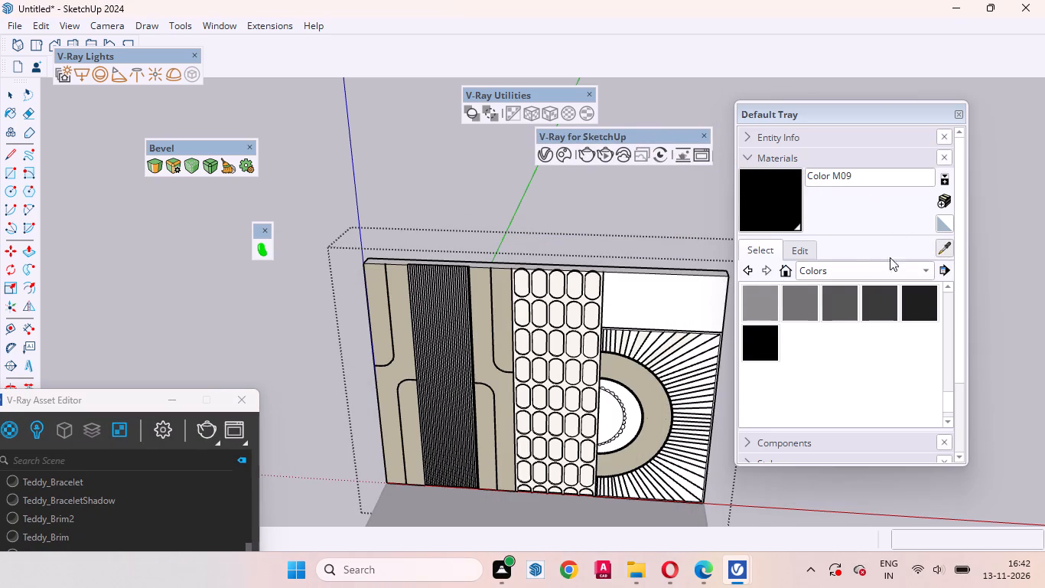
pyautogui.scroll(15, 578, 317)
pyautogui.click(548, 265)
pyautogui.scroll(-3, 703, 298)
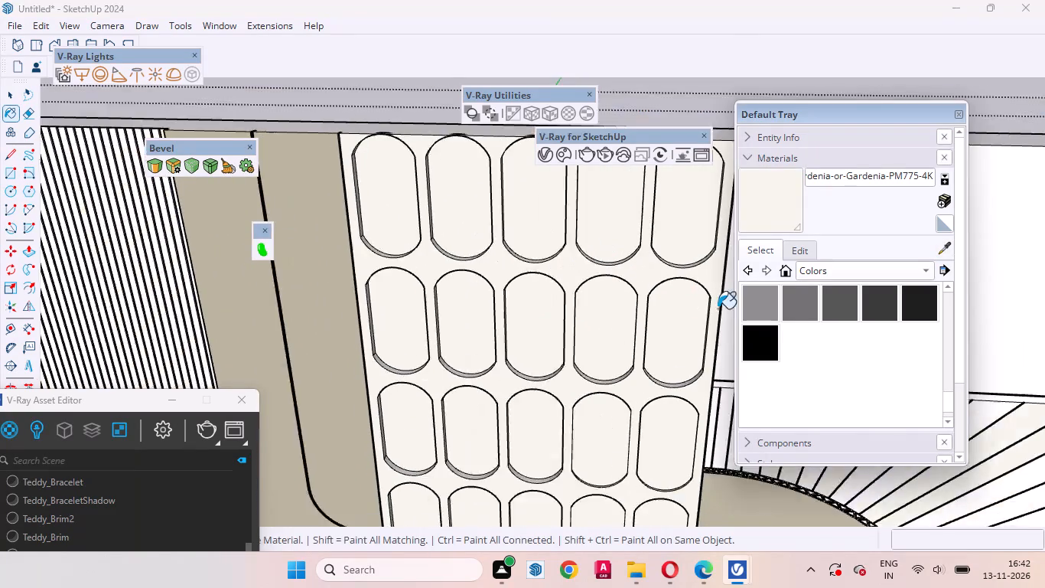
pyautogui.scroll(-5, 718, 309)
pyautogui.scroll(15, 277, 305)
pyautogui.click(301, 177)
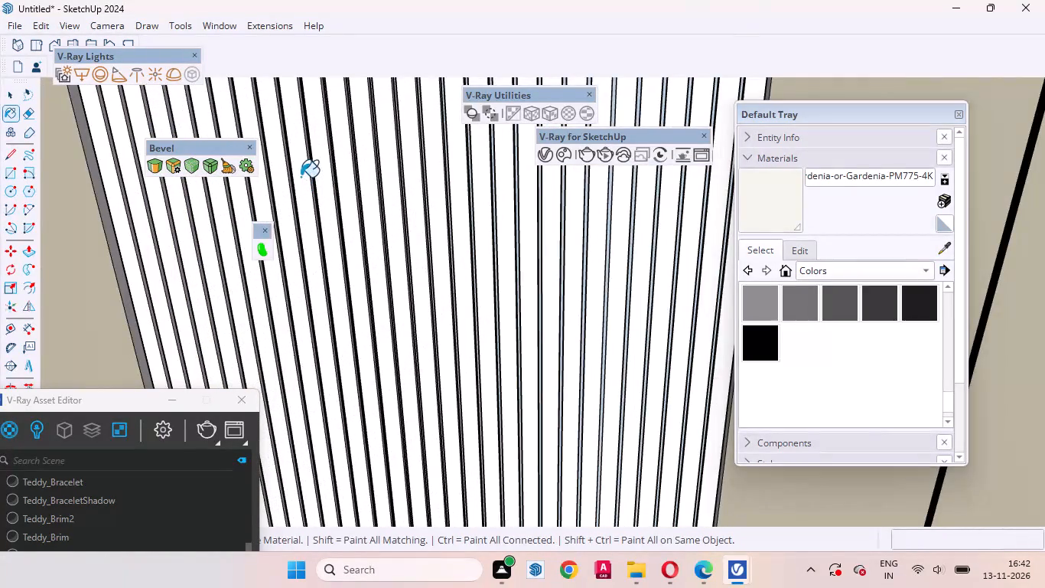
pyautogui.scroll(-20, 462, 309)
pyautogui.scroll(-8, 462, 309)
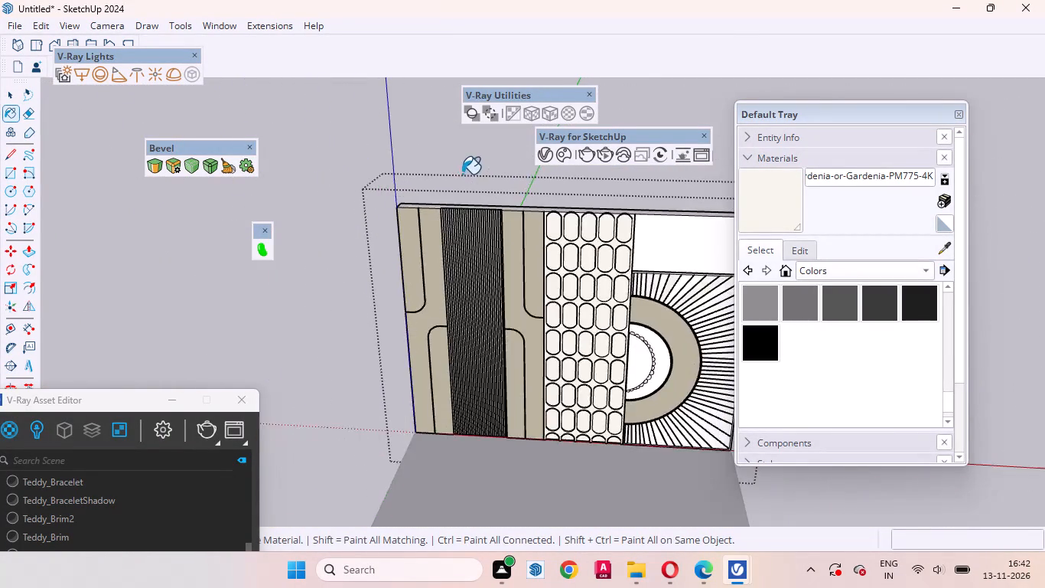
pyautogui.scroll(-2, 462, 174)
pyautogui.press('space')
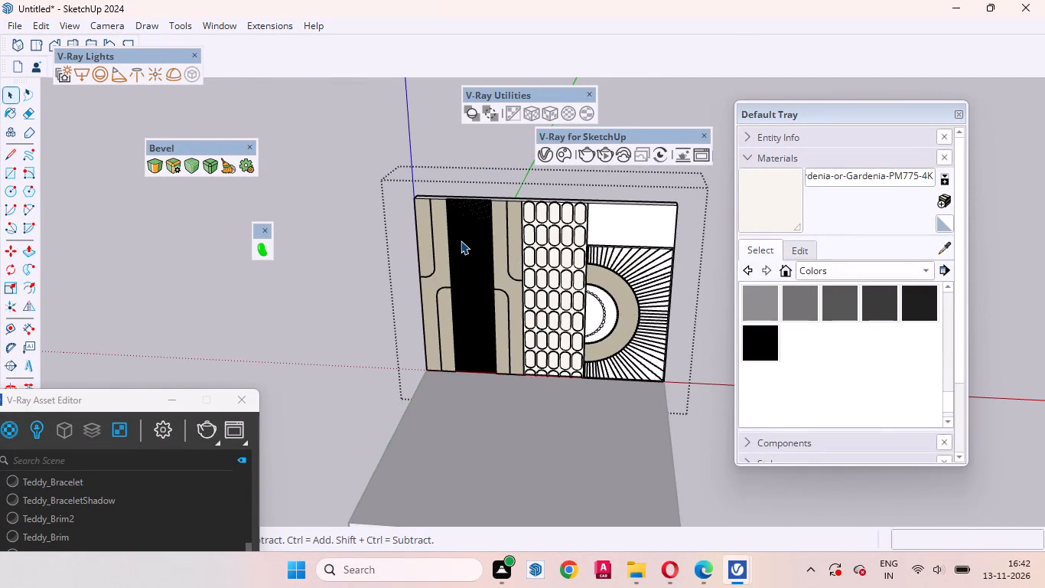
# Paint the narrow side faces at both edges of the vertical louvre section with the Tafisa-Gardenia-or-Gardenia-PM775-4K material.
pyautogui.scroll(14, 428, 202)
pyautogui.moveTo(461, 249); pyautogui.dragTo(376, 273, button='middle')
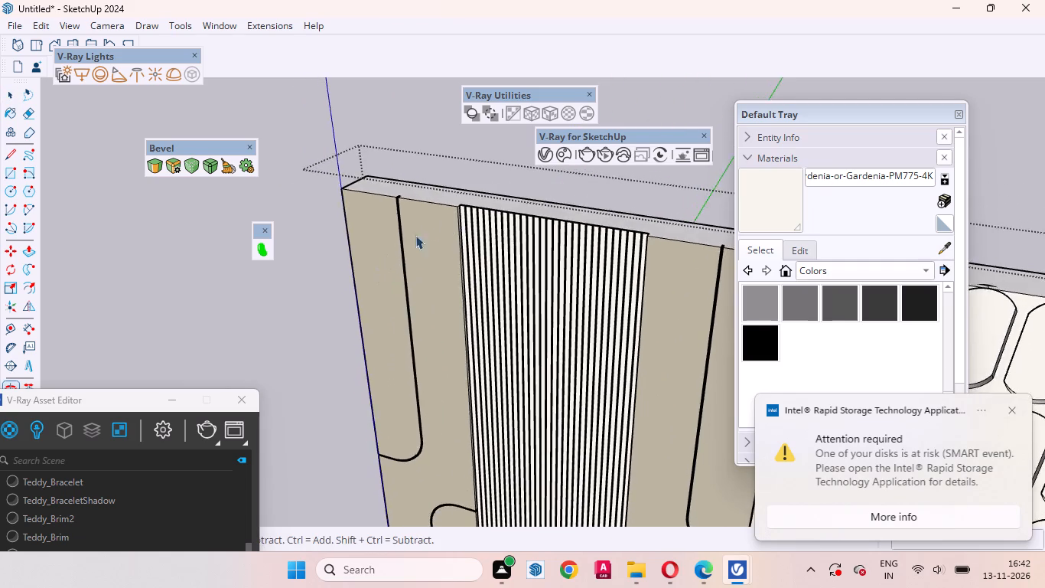
pyautogui.scroll(12, 479, 198)
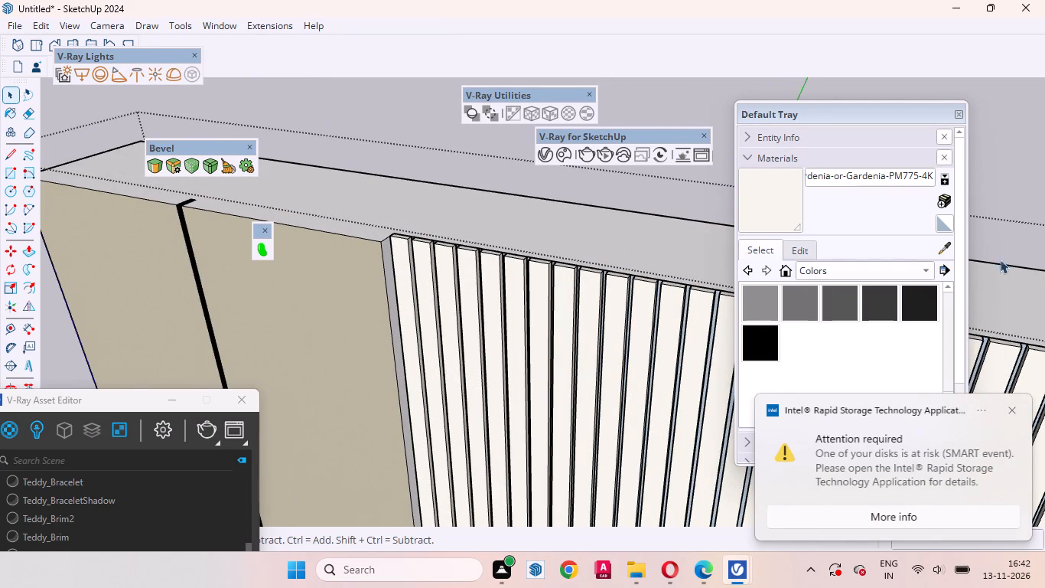
pyautogui.click(344, 299)
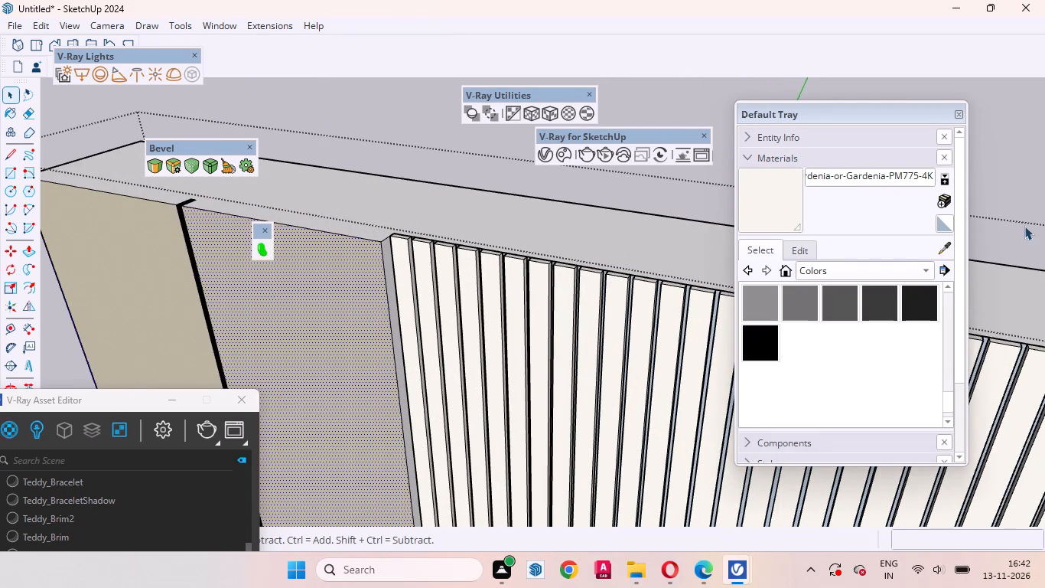
pyautogui.click(777, 209)
pyautogui.scroll(8, 385, 269)
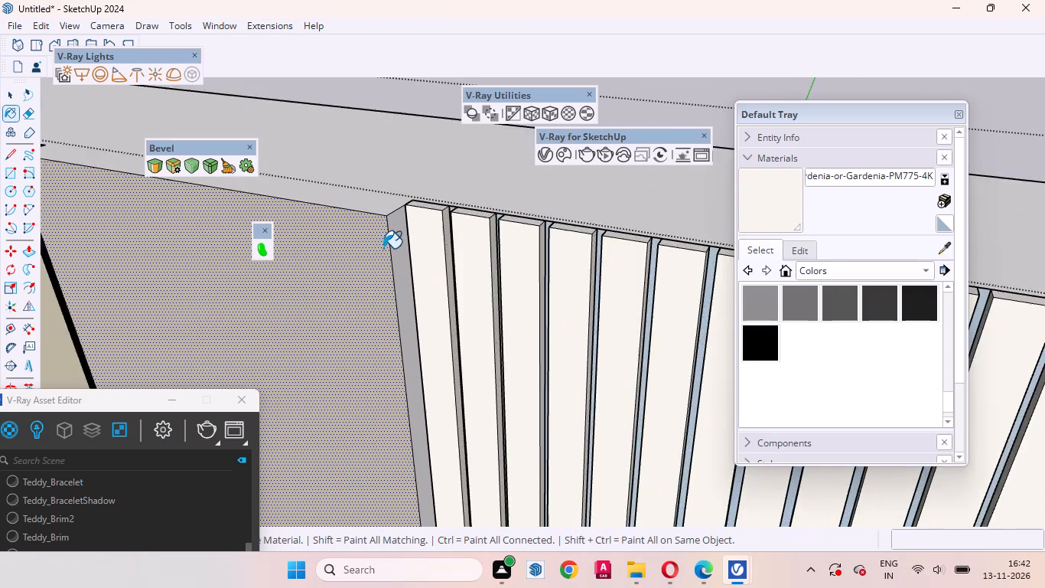
pyautogui.scroll(3, 383, 248)
pyautogui.click(400, 227)
pyautogui.scroll(-20, 436, 271)
pyautogui.scroll(-1, 436, 271)
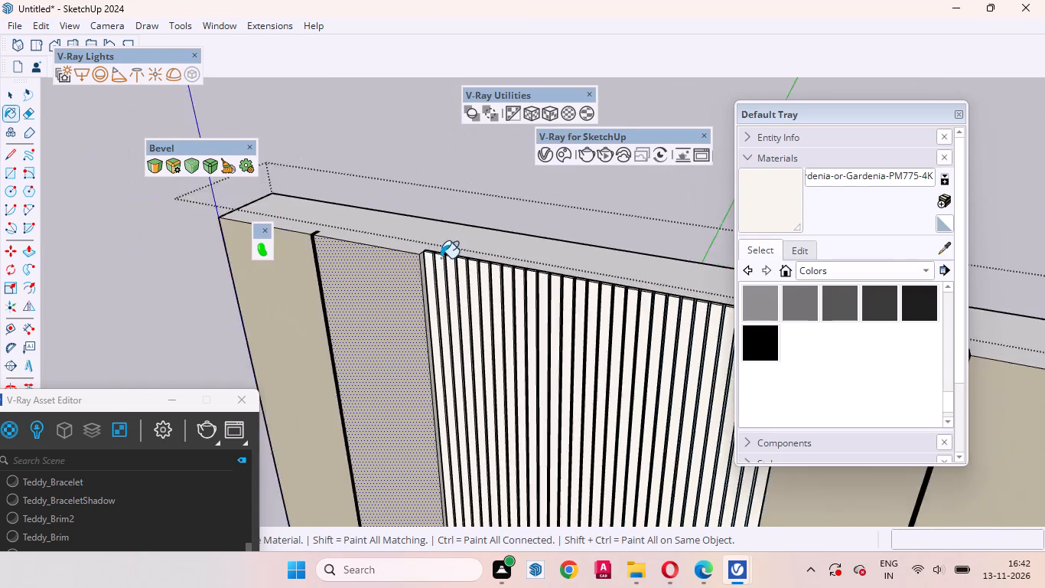
pyautogui.scroll(-8, 441, 258)
pyautogui.moveTo(496, 266); pyautogui.dragTo(730, 286, button='middle')
pyautogui.scroll(8, 664, 276)
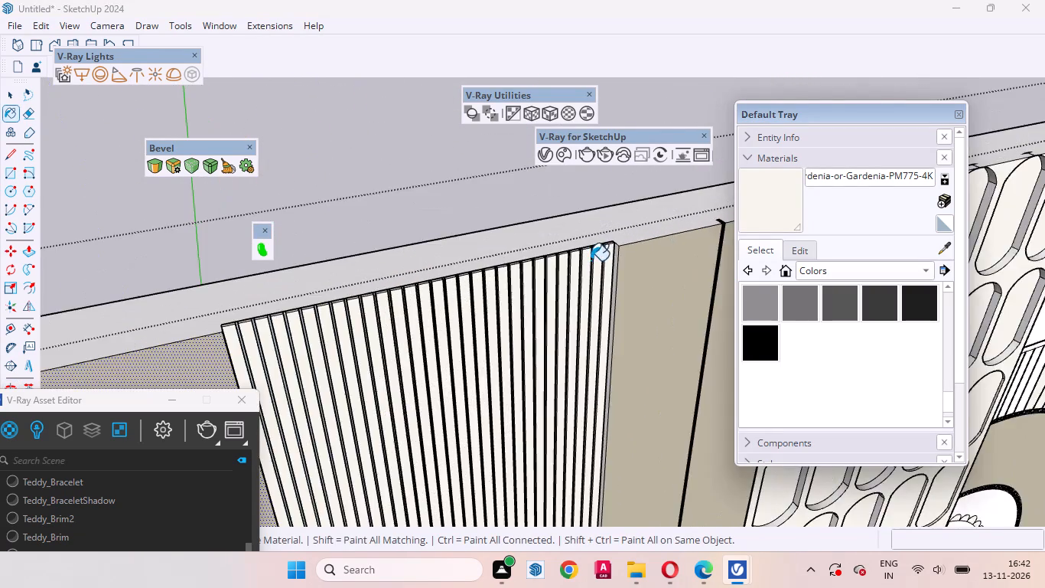
pyautogui.scroll(14, 591, 260)
pyautogui.click(621, 229)
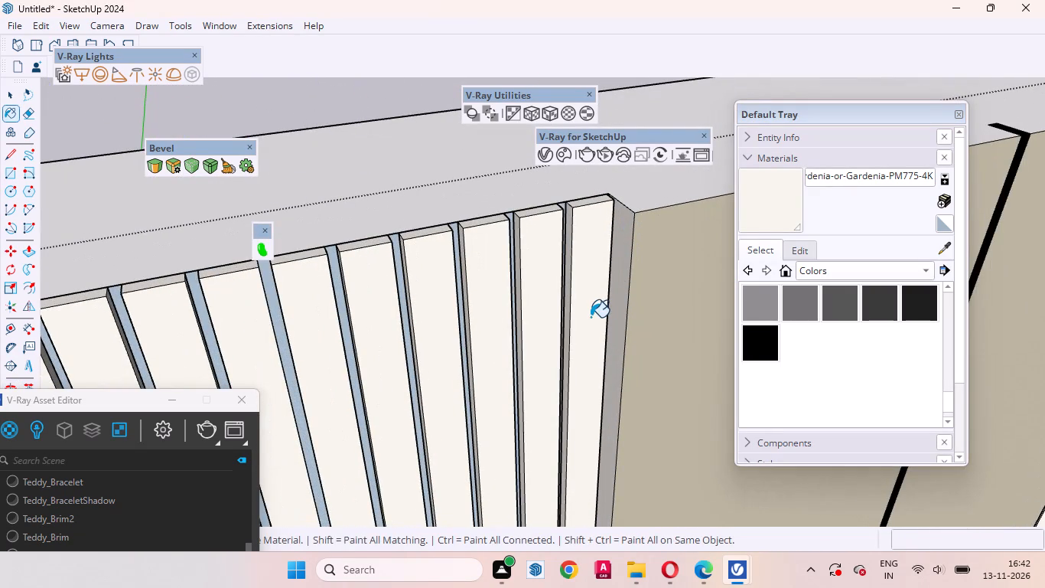
pyautogui.press('space')
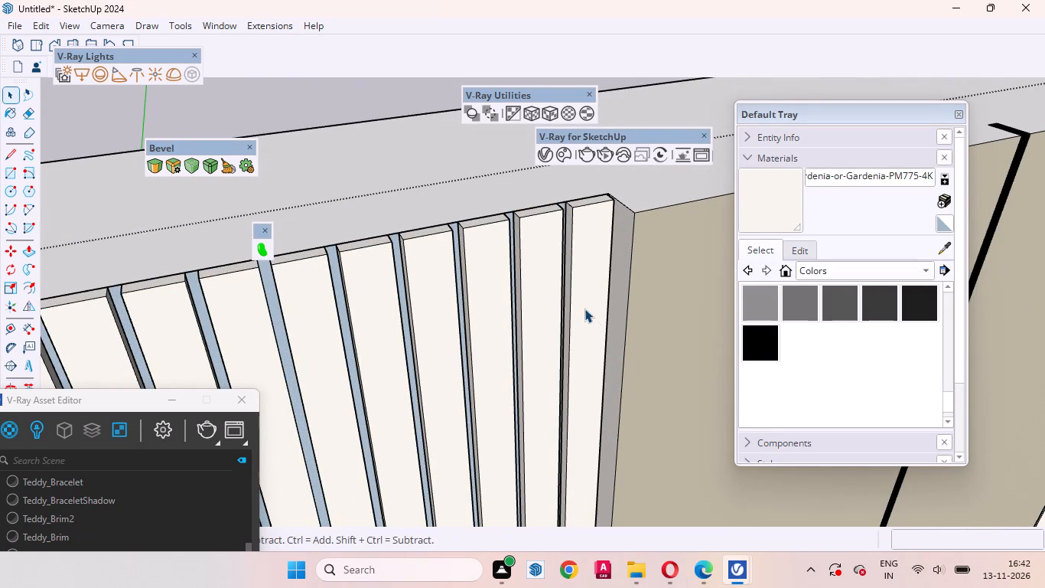
pyautogui.scroll(-20, 596, 303)
pyautogui.scroll(-14, 596, 303)
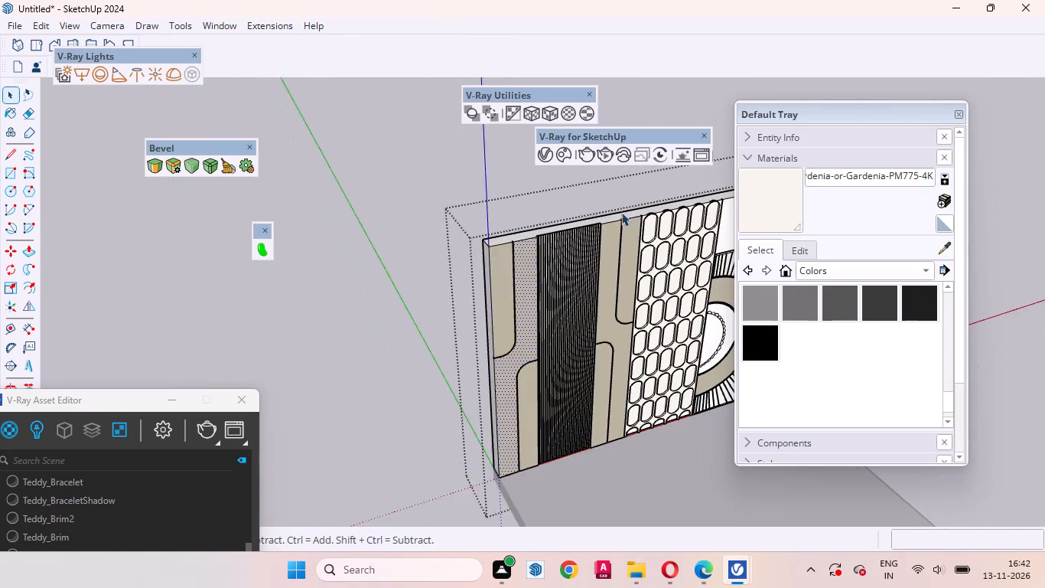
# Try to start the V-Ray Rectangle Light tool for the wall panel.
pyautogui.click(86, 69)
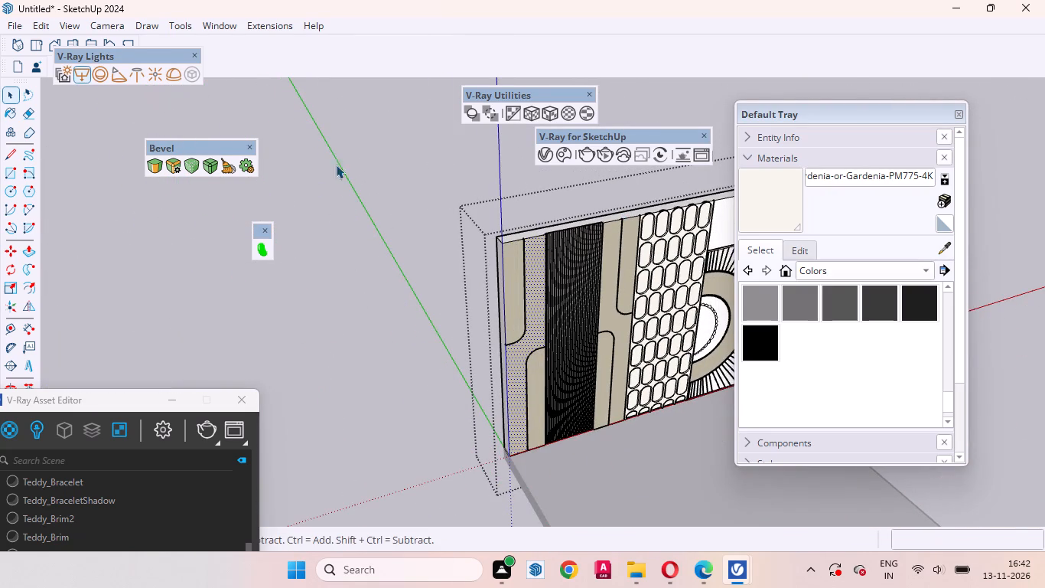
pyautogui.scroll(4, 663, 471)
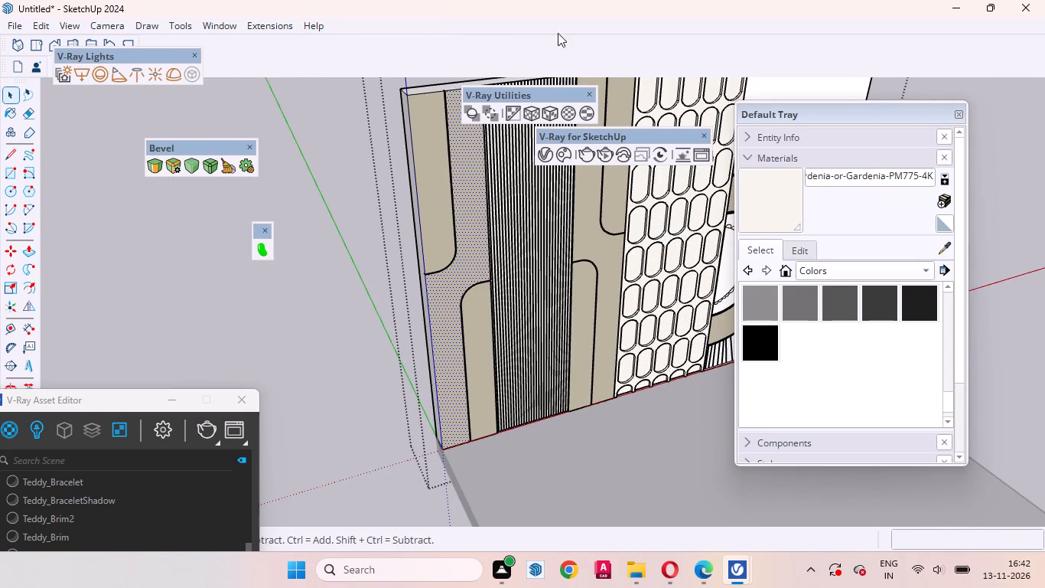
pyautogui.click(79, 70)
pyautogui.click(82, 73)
# Examine the vertical louvres' lower ends, upper ends and gaps up close, and select the louvre group.
pyautogui.scroll(10, 542, 398)
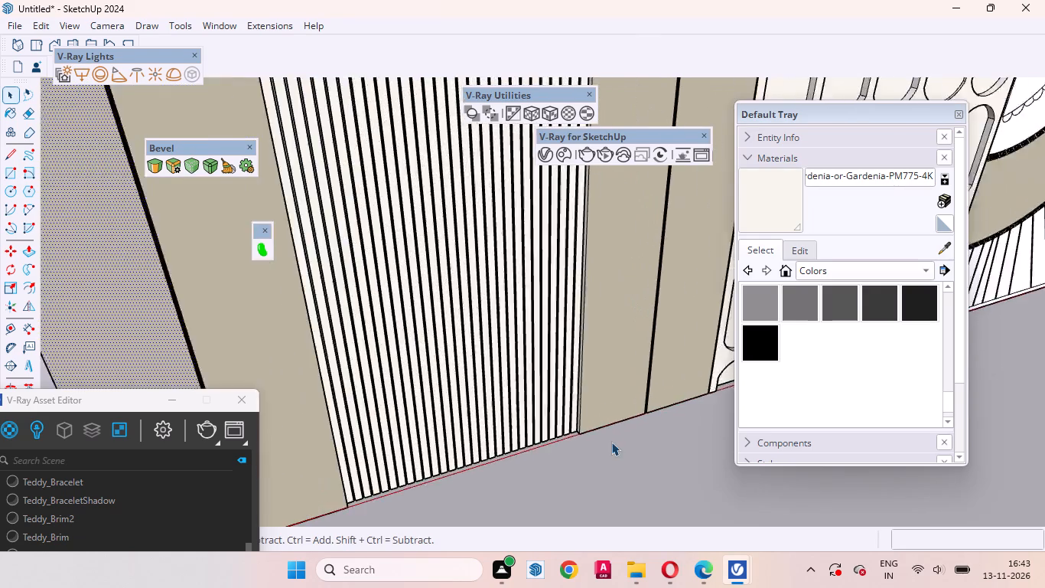
pyautogui.scroll(3, 611, 442)
pyautogui.moveTo(570, 444); pyautogui.dragTo(620, 577, button='middle')
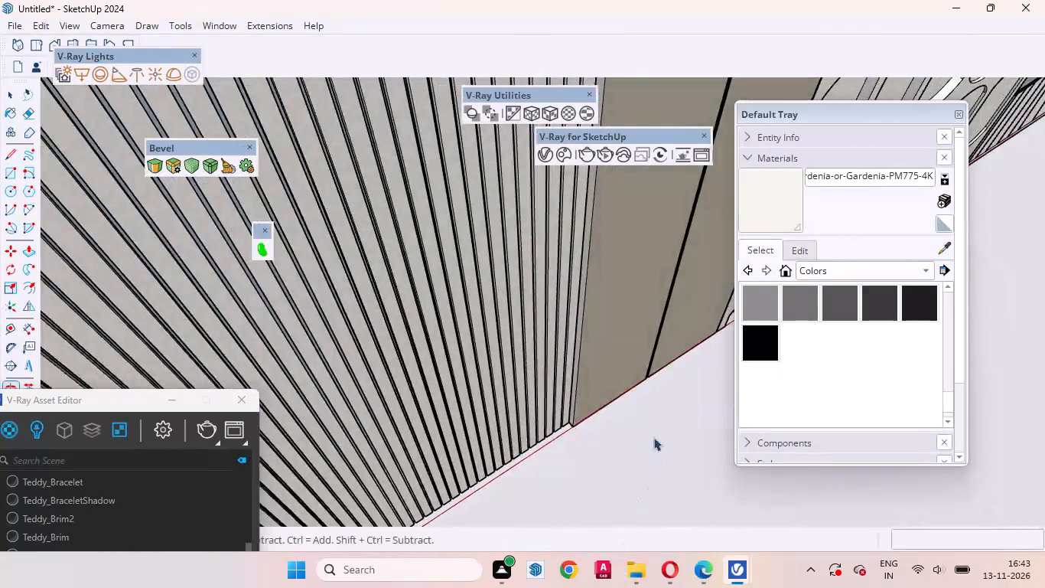
pyautogui.scroll(-8, 658, 400)
pyautogui.moveTo(575, 296); pyautogui.dragTo(487, 369, button='middle')
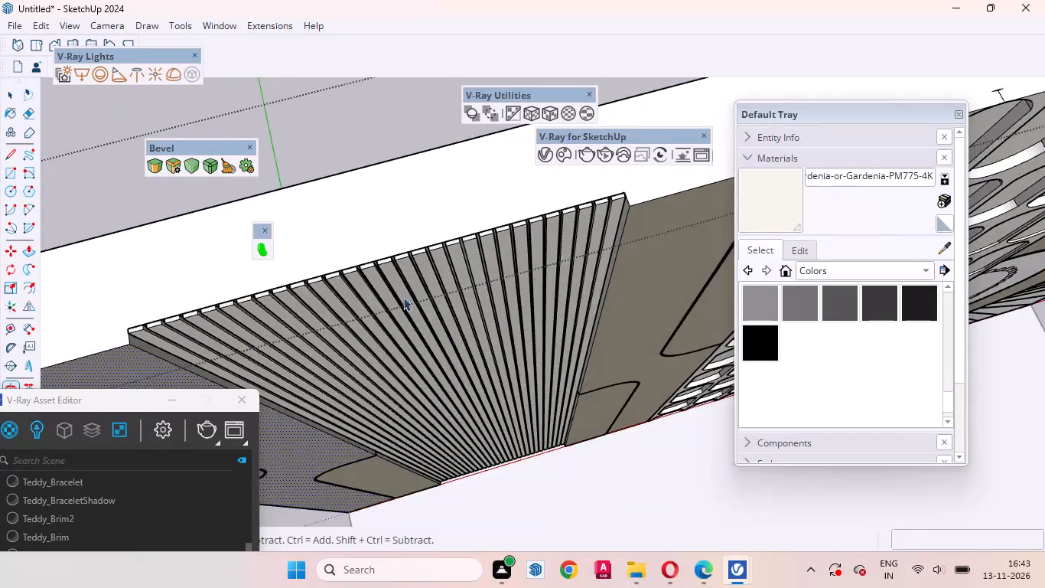
pyautogui.scroll(20, 333, 233)
pyautogui.scroll(3, 333, 233)
pyautogui.moveTo(418, 333); pyautogui.dragTo(480, 336, button='middle')
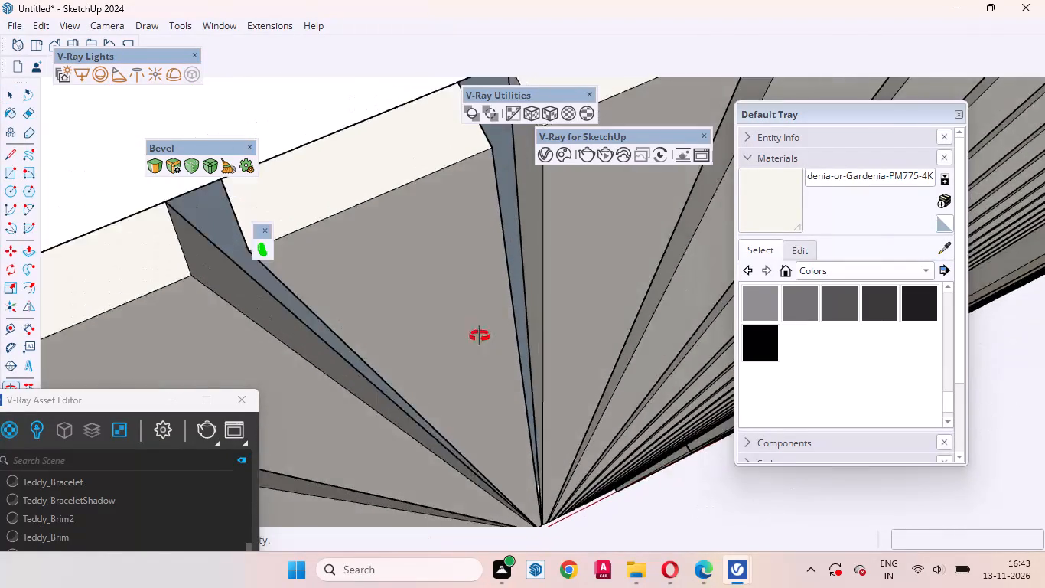
pyautogui.moveTo(480, 336); pyautogui.dragTo(724, 251, button='middle')
pyautogui.click(415, 216)
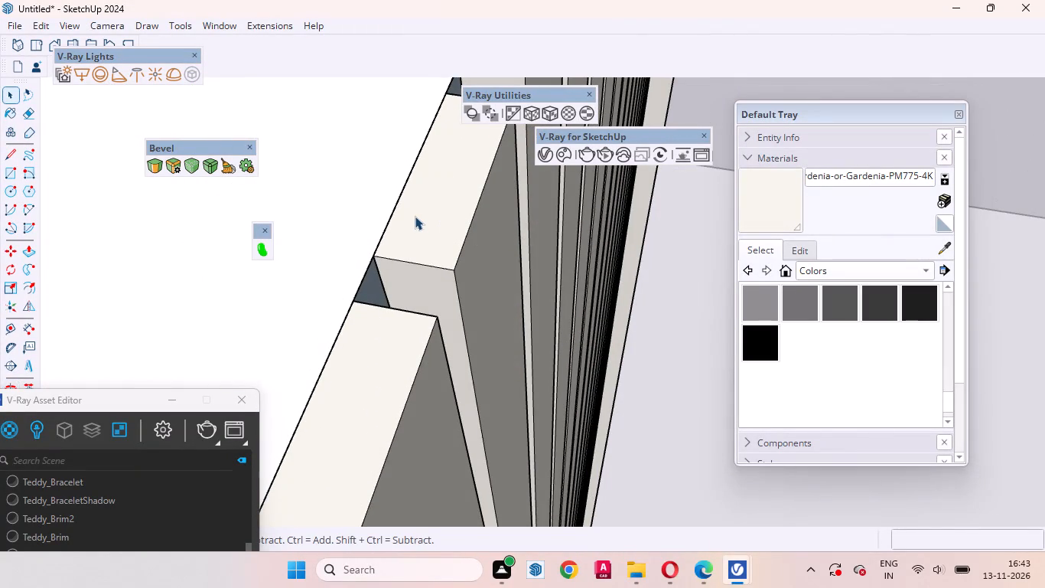
pyautogui.moveTo(526, 333); pyautogui.dragTo(346, 341, button='middle')
pyautogui.scroll(-12, 459, 316)
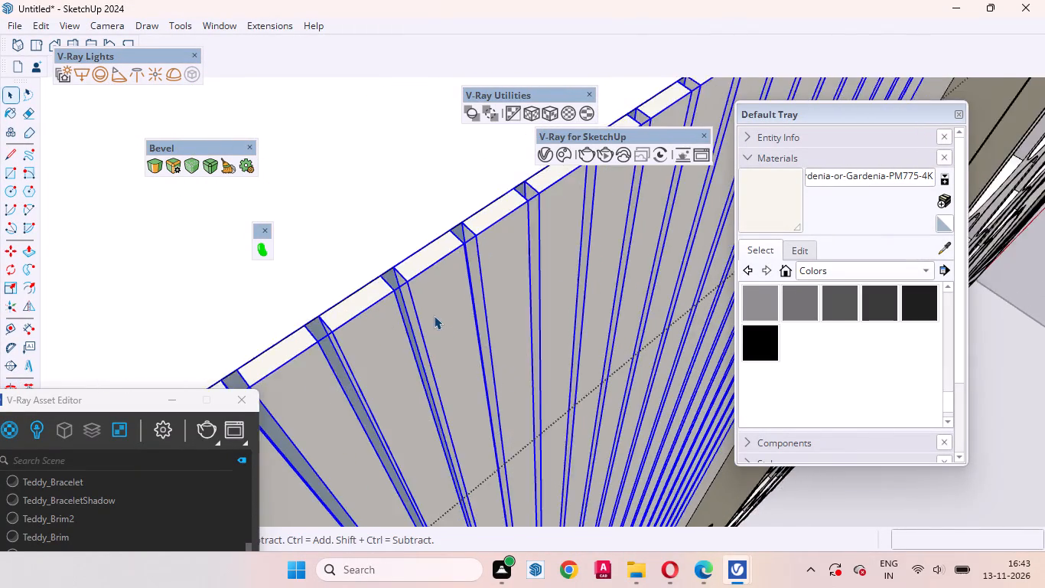
pyautogui.scroll(-13, 434, 315)
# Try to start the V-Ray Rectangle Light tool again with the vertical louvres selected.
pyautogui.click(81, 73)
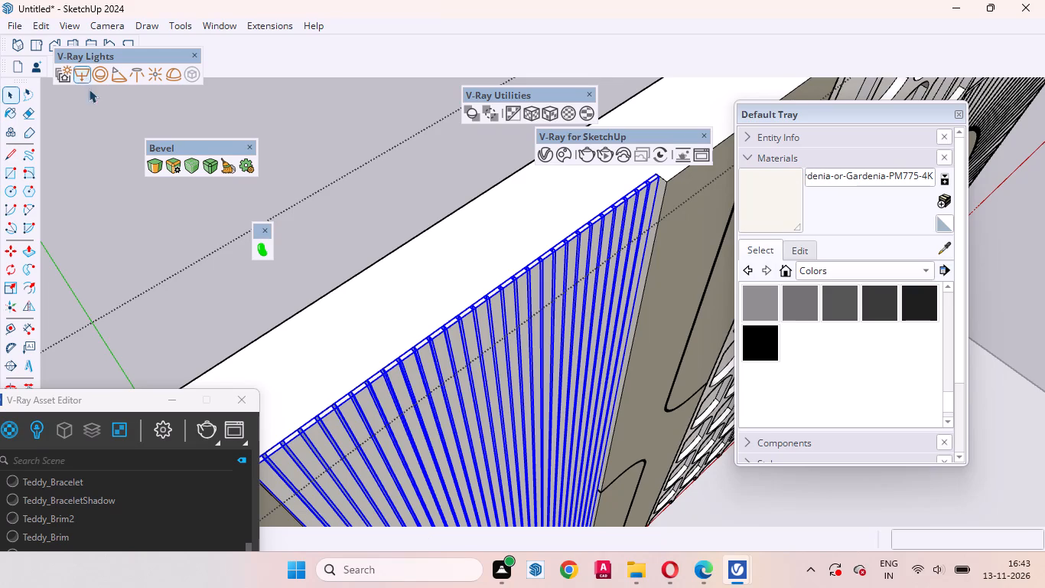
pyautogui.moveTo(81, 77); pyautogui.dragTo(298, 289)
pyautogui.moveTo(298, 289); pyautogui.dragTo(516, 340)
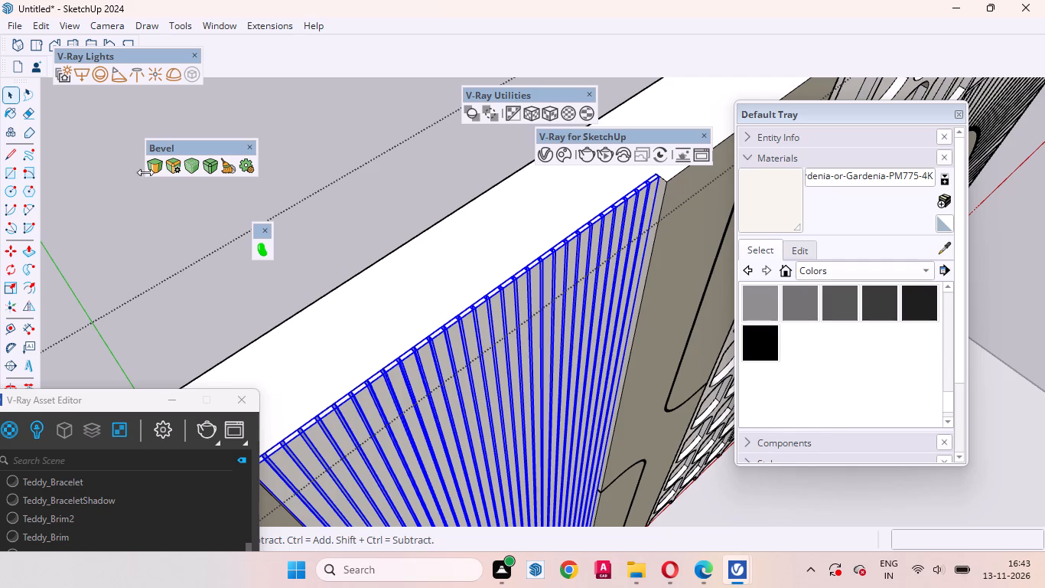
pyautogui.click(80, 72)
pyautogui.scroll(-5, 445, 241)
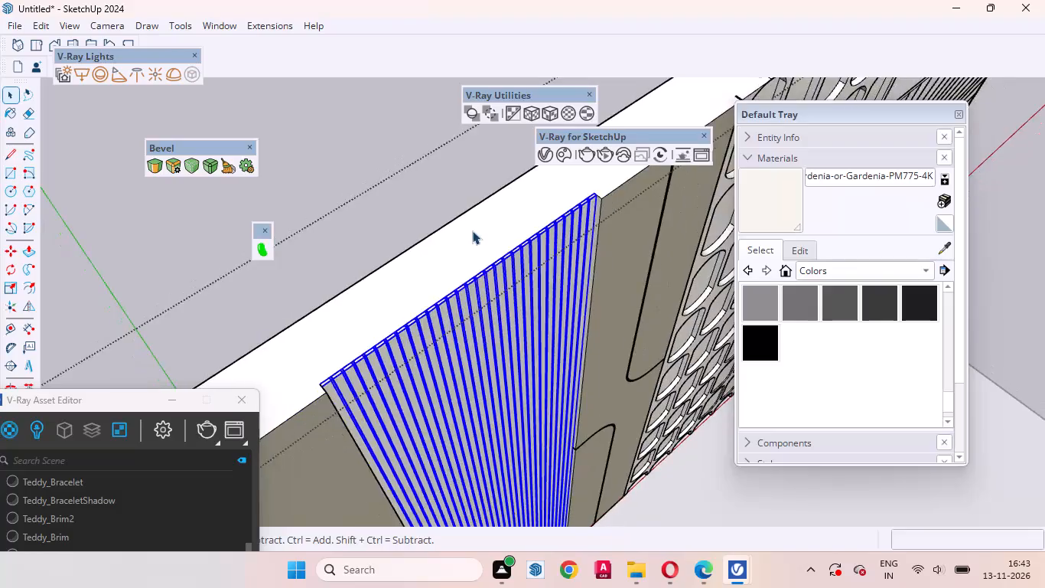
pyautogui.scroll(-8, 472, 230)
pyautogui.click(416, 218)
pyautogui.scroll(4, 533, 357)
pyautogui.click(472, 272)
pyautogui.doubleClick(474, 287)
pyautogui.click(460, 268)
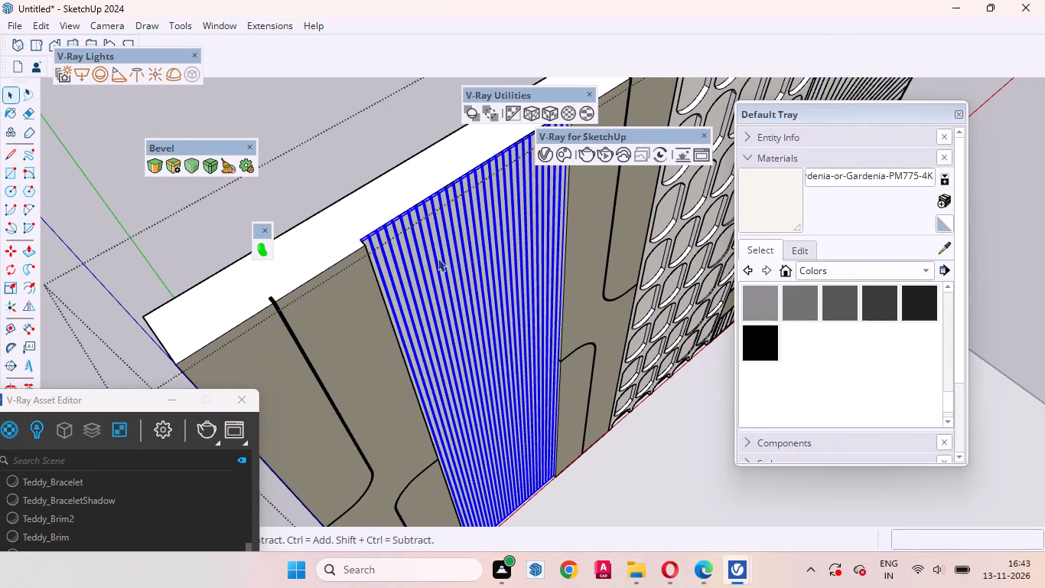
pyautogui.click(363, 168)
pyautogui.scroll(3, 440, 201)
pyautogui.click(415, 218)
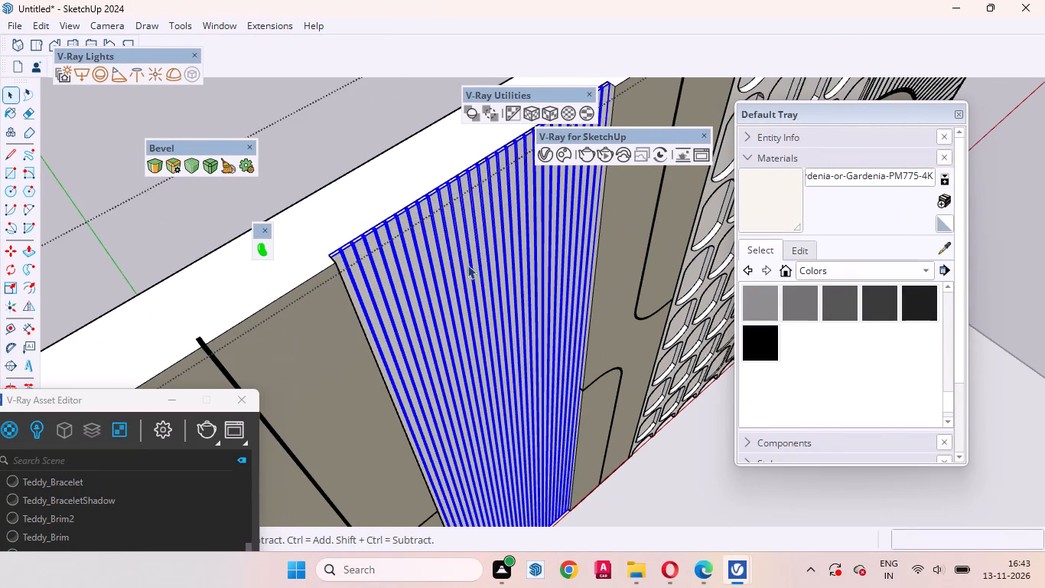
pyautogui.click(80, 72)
# Reposition the V-Ray Lights and Bevel tool sets over the drawing area so they no longer overlap.
pyautogui.moveTo(130, 50); pyautogui.dragTo(252, 125)
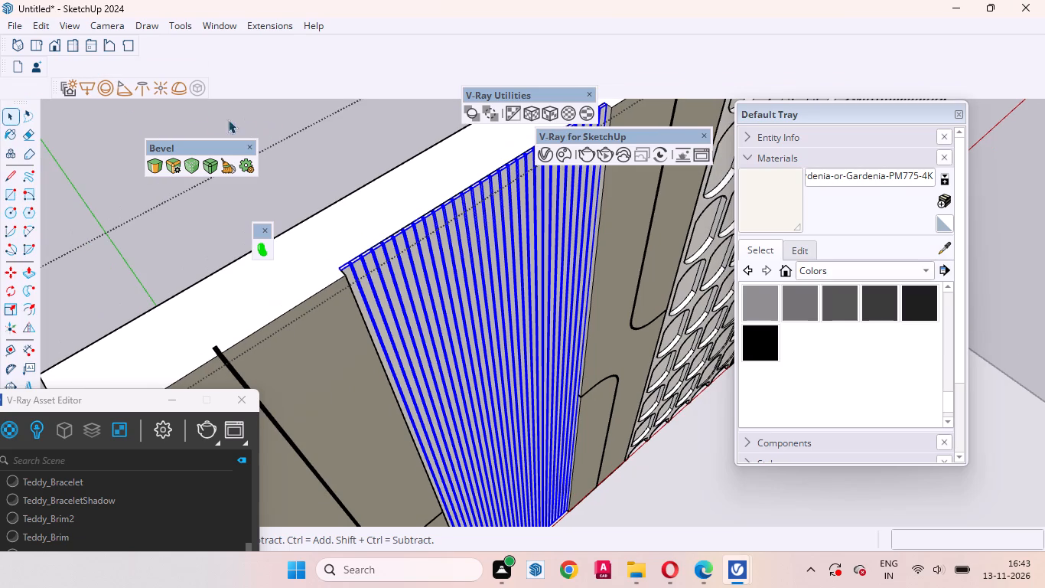
pyautogui.moveTo(57, 87); pyautogui.dragTo(71, 181)
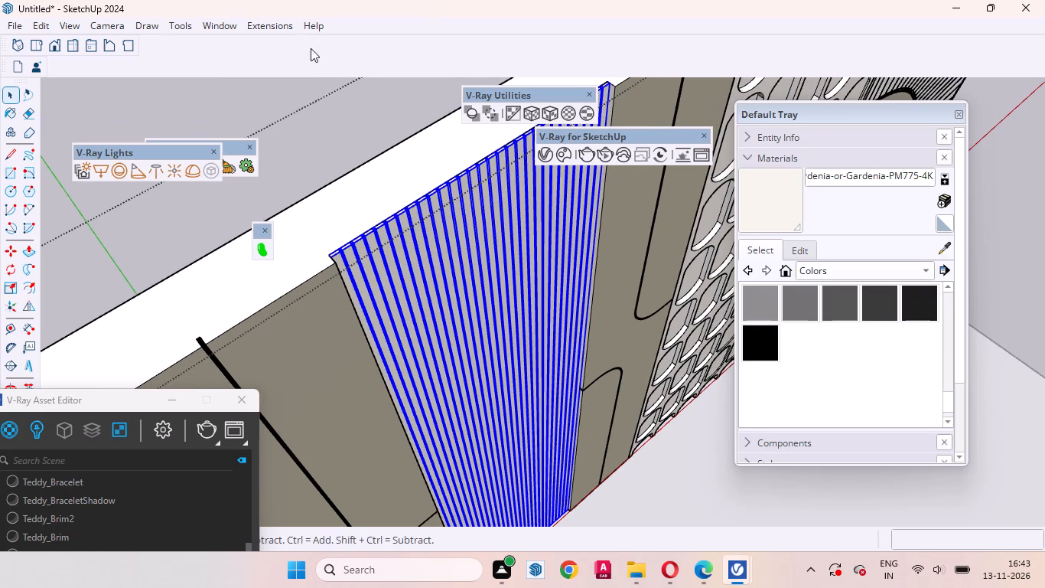
pyautogui.moveTo(237, 145); pyautogui.dragTo(292, 101)
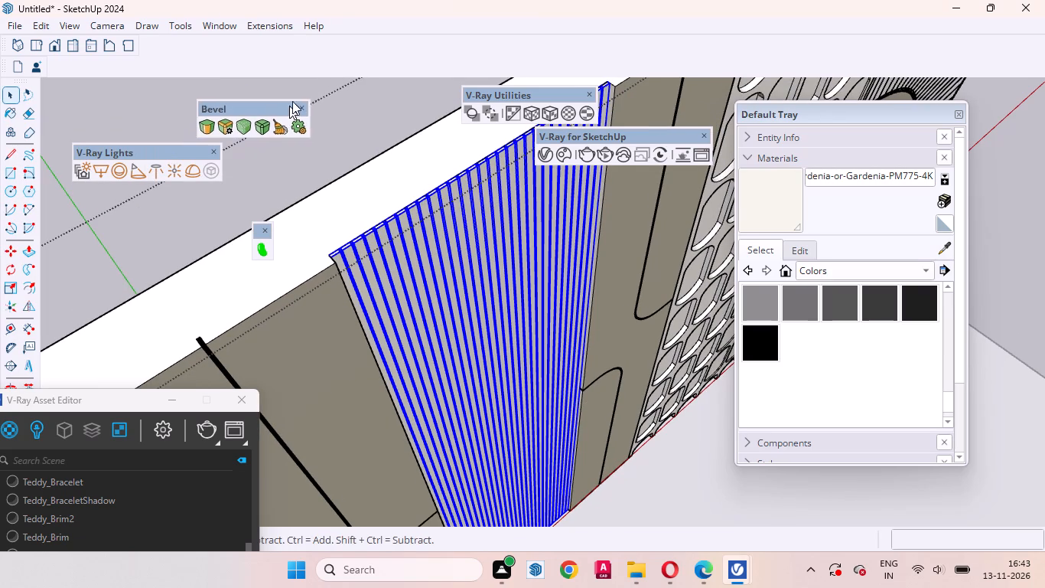
pyautogui.moveTo(292, 101); pyautogui.dragTo(318, 86)
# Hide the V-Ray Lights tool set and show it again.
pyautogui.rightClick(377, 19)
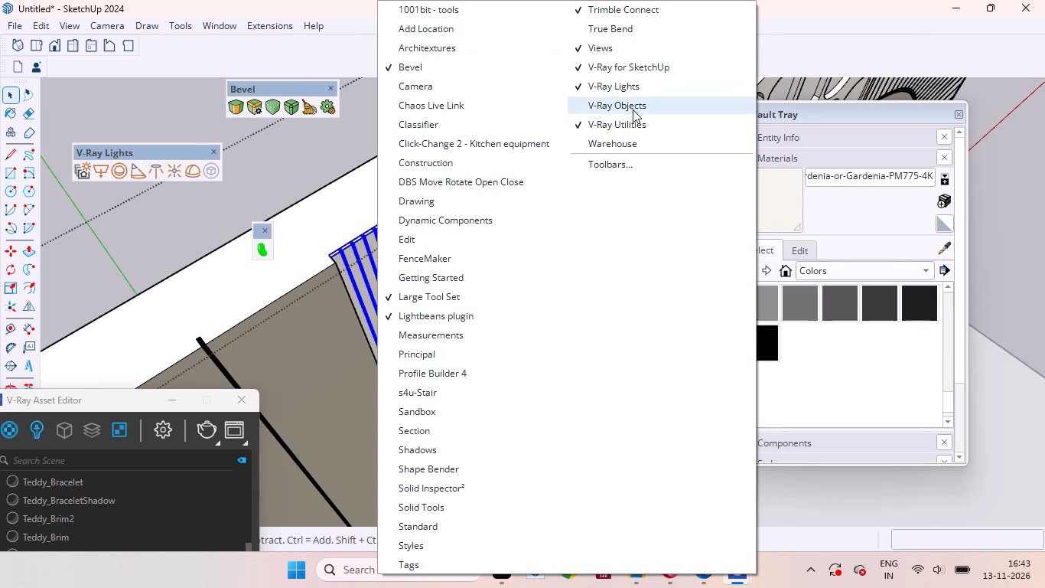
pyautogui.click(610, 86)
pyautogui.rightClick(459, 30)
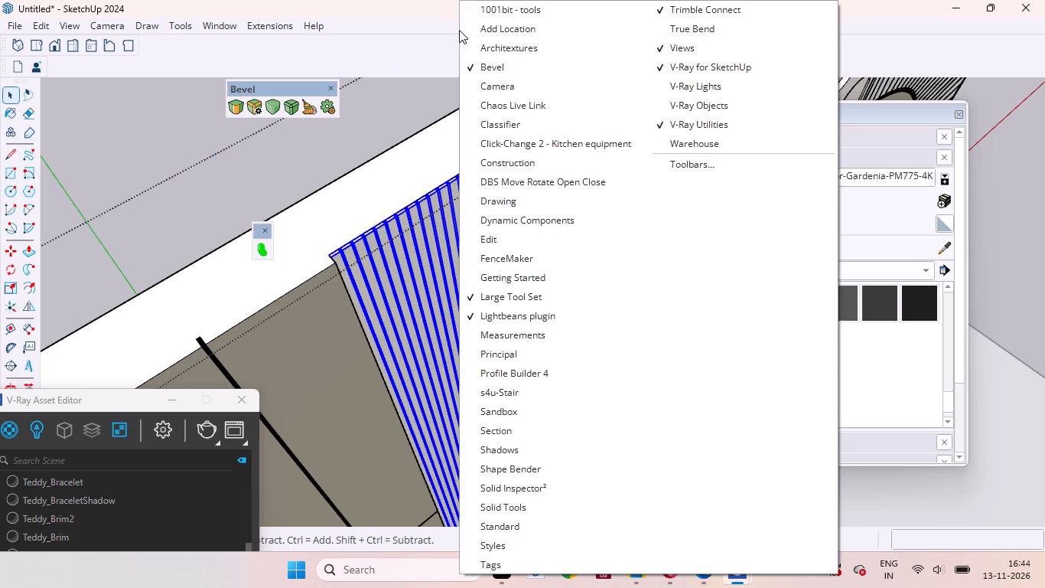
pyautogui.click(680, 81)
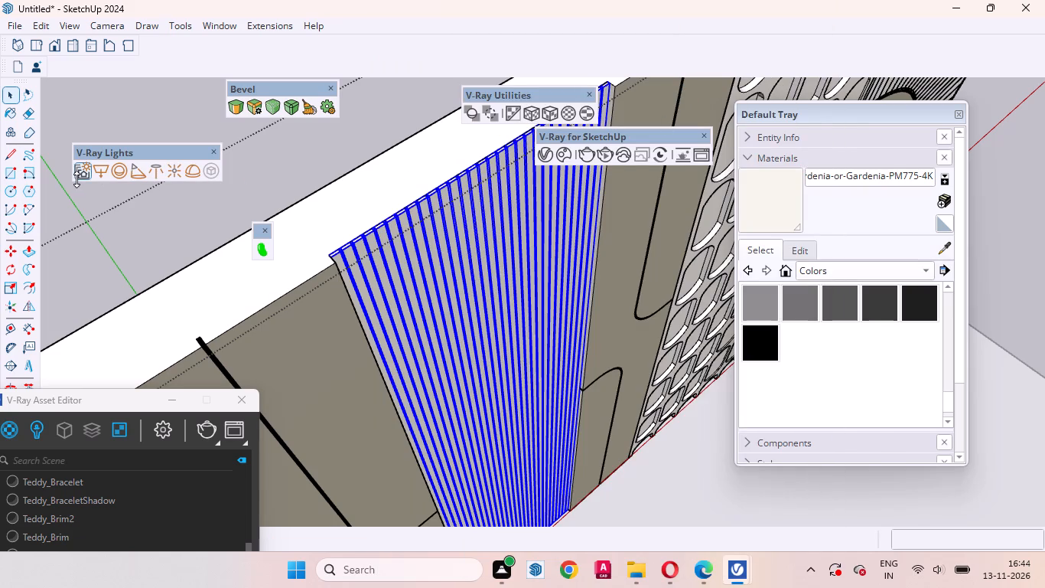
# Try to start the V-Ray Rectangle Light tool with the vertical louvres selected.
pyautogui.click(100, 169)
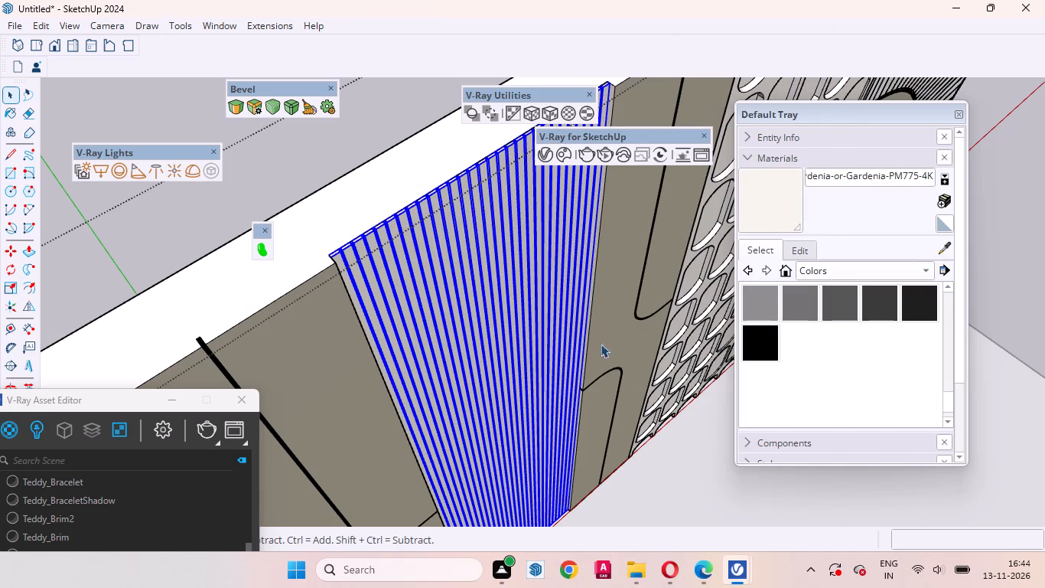
# Group the narrow side face along the outer edge of the louvres and try to convert it to a V-Ray mesh light.
pyautogui.scroll(-8, 368, 203)
pyautogui.moveTo(474, 392); pyautogui.dragTo(200, 389, button='middle')
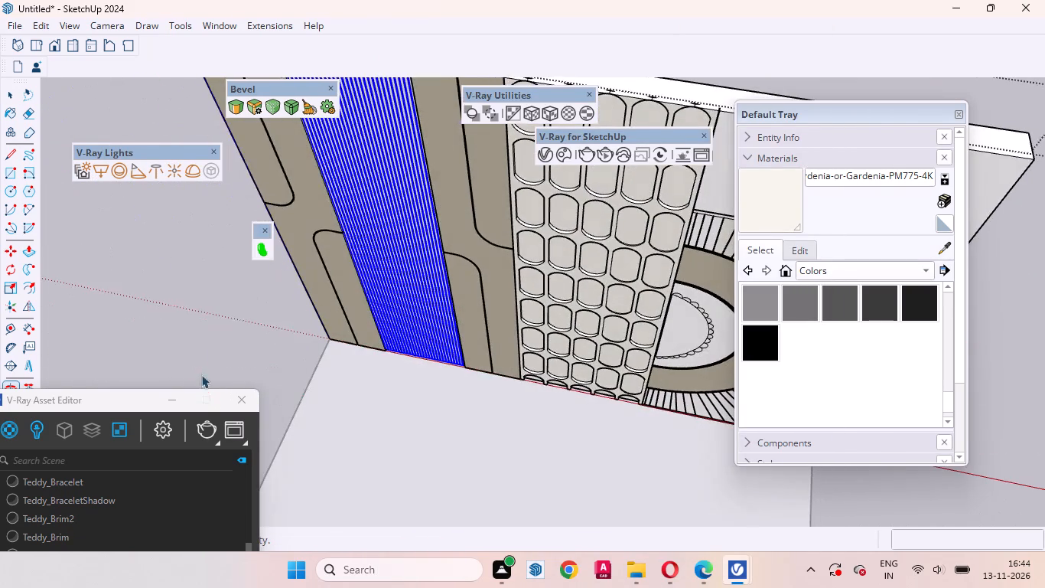
pyautogui.scroll(18, 363, 201)
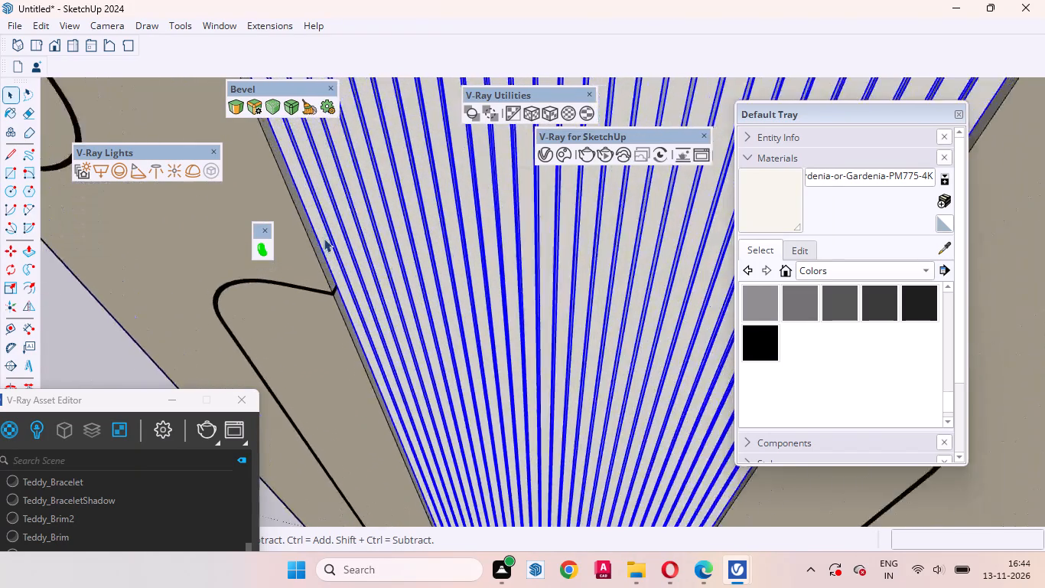
pyautogui.scroll(2, 324, 238)
pyautogui.moveTo(317, 243); pyautogui.dragTo(256, 218, button='middle')
pyautogui.scroll(7, 326, 224)
pyautogui.click(334, 230)
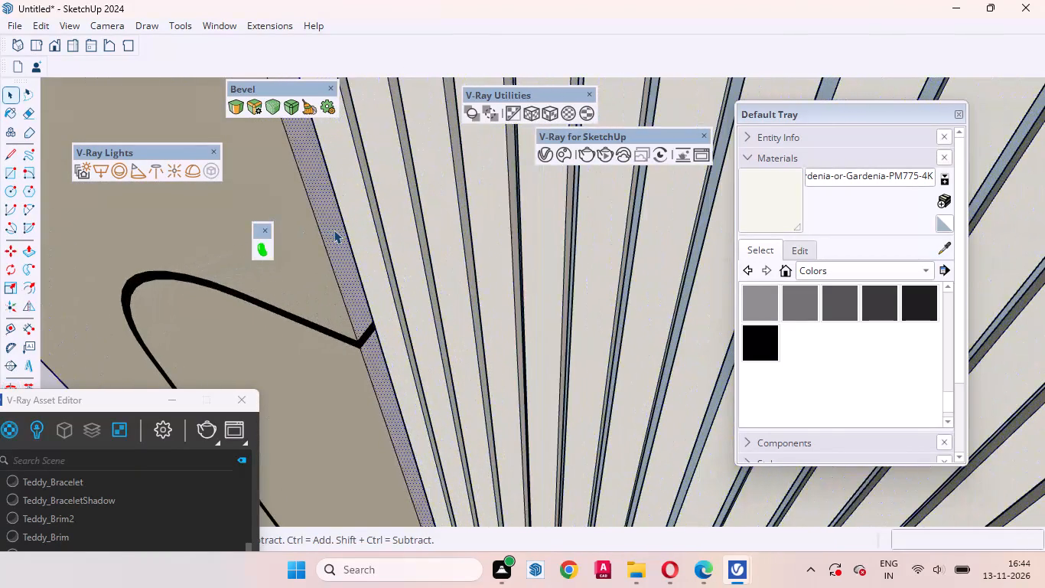
pyautogui.click(334, 228)
pyautogui.scroll(-6, 360, 247)
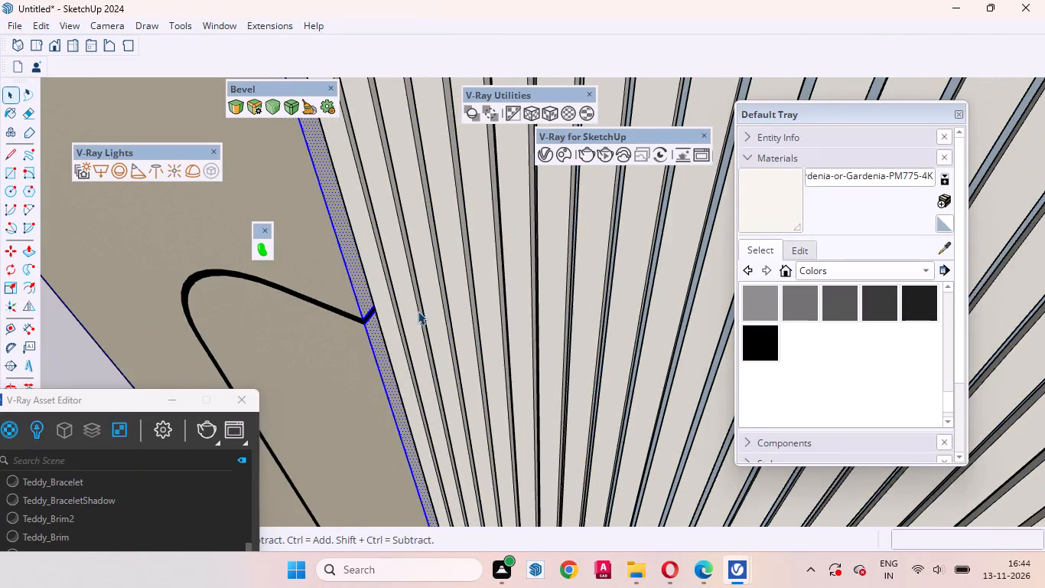
pyautogui.scroll(-19, 418, 311)
pyautogui.scroll(6, 316, 128)
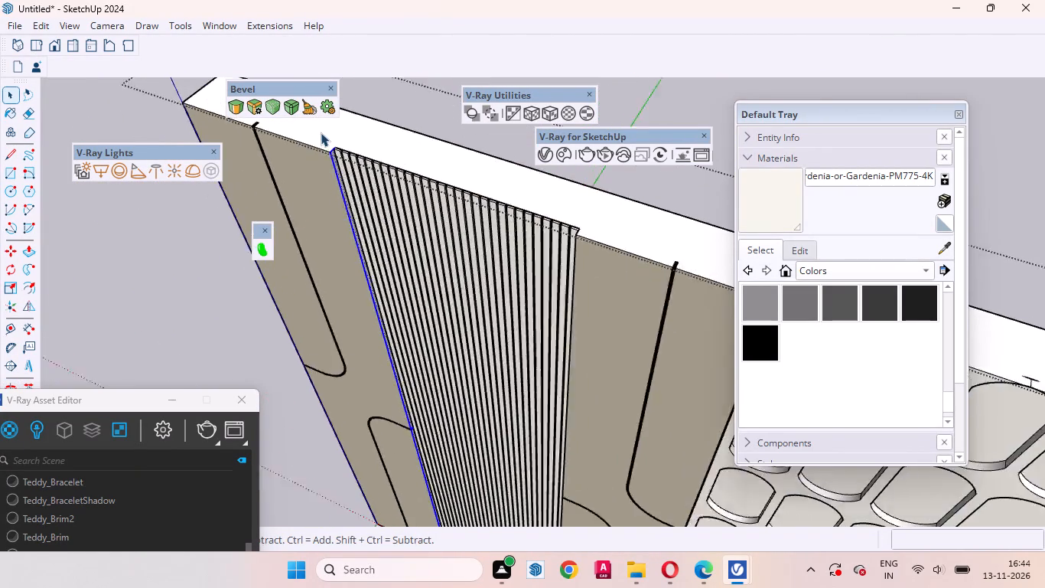
pyautogui.scroll(20, 321, 132)
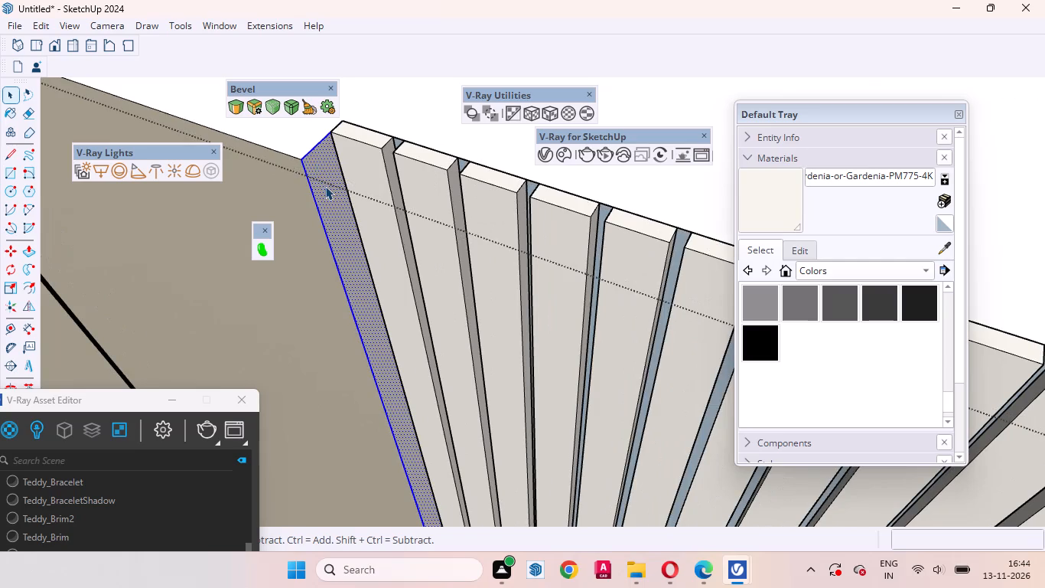
pyautogui.rightClick(325, 186)
pyautogui.click(384, 139)
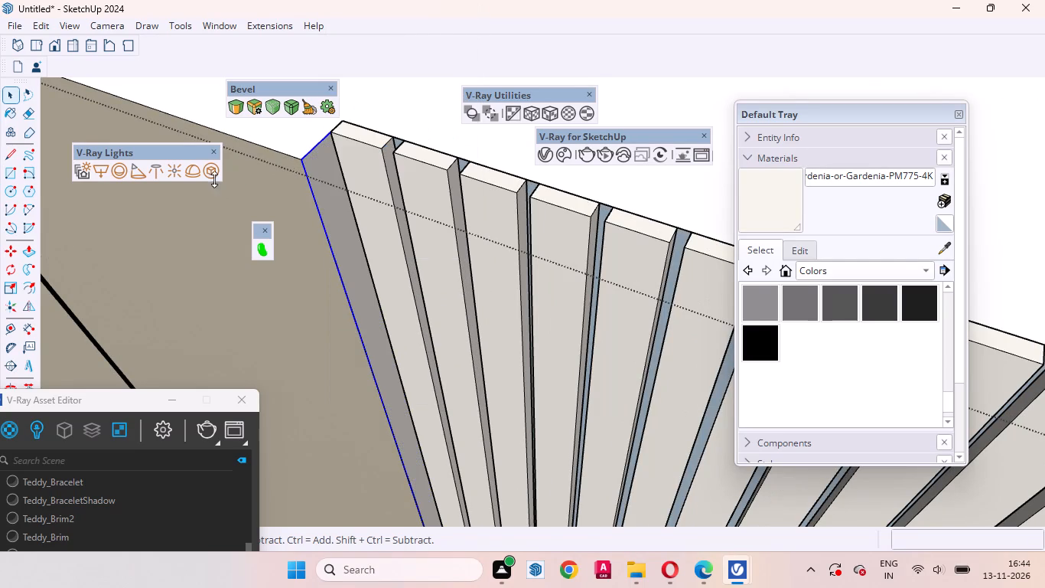
pyautogui.click(213, 176)
# Check the scene's lights list in the V-Ray Asset Editor and close the editor.
pyautogui.scroll(-4, 434, 217)
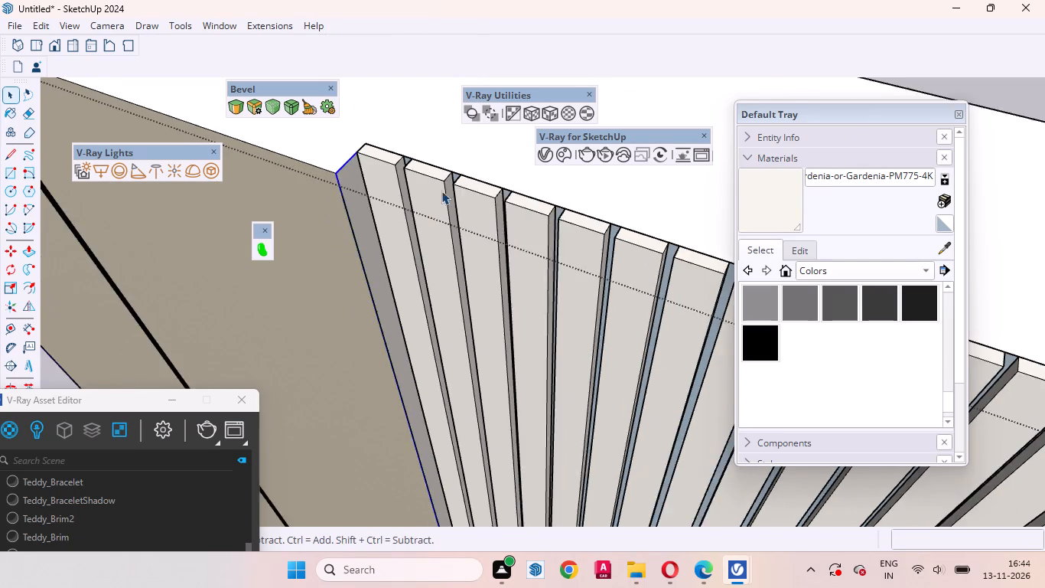
pyautogui.scroll(-20, 441, 191)
pyautogui.scroll(-1, 441, 191)
pyautogui.scroll(1, 412, 170)
pyautogui.scroll(-6, 412, 170)
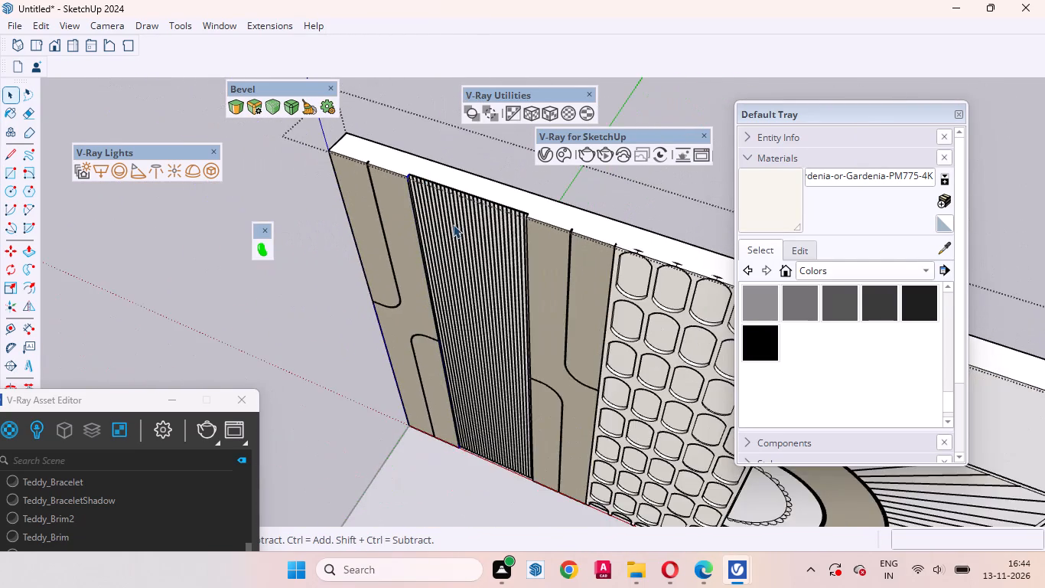
pyautogui.scroll(4, 453, 224)
pyautogui.moveTo(142, 395); pyautogui.dragTo(317, 330)
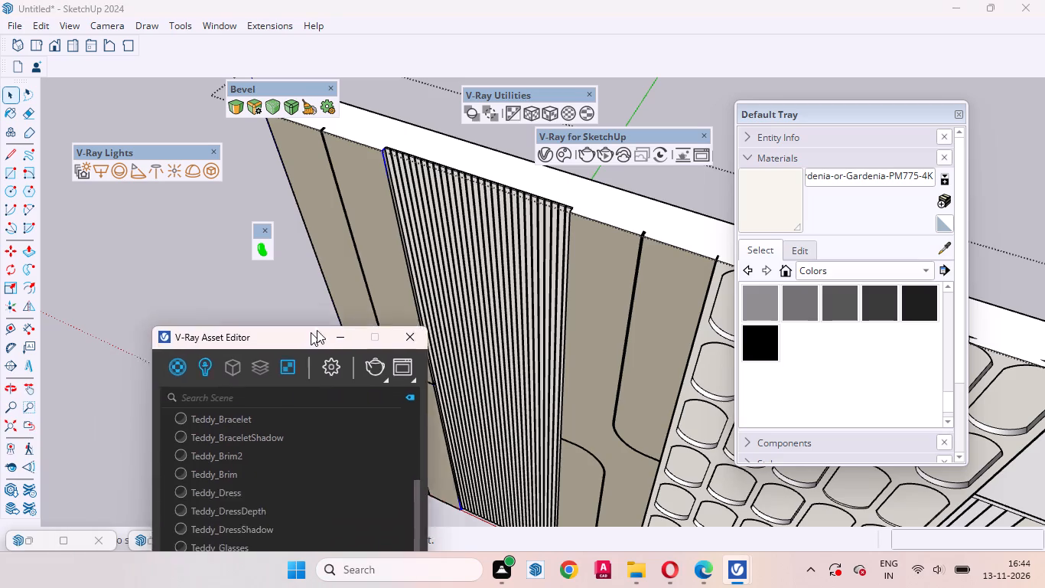
pyautogui.moveTo(317, 330); pyautogui.dragTo(542, 132)
pyautogui.click(436, 172)
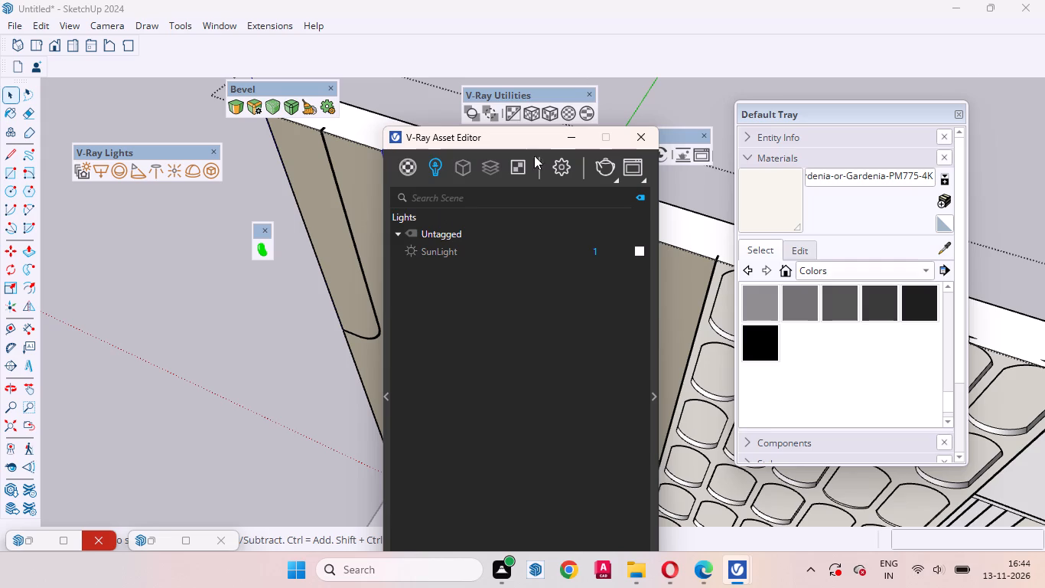
pyautogui.click(636, 137)
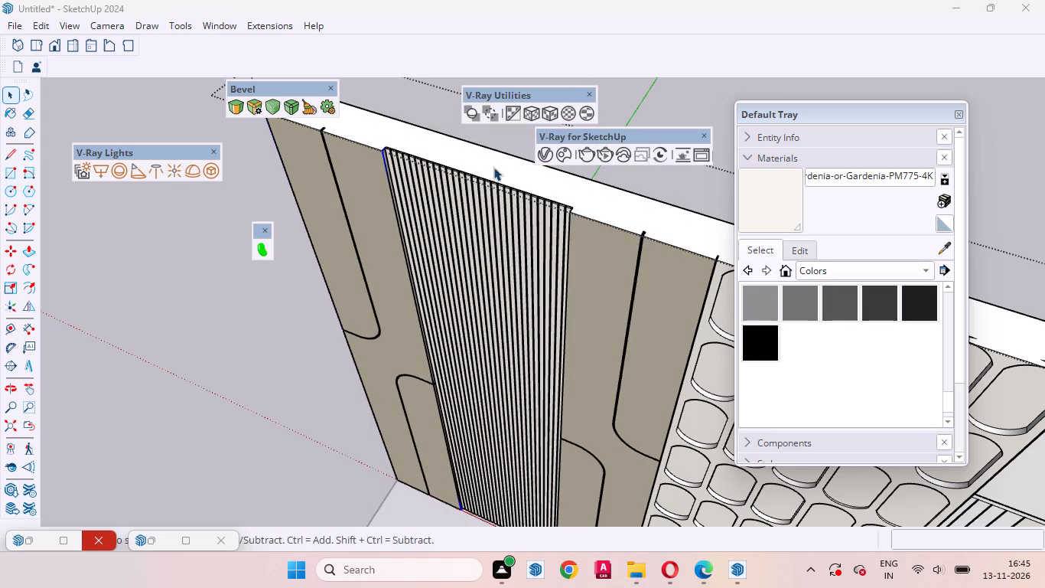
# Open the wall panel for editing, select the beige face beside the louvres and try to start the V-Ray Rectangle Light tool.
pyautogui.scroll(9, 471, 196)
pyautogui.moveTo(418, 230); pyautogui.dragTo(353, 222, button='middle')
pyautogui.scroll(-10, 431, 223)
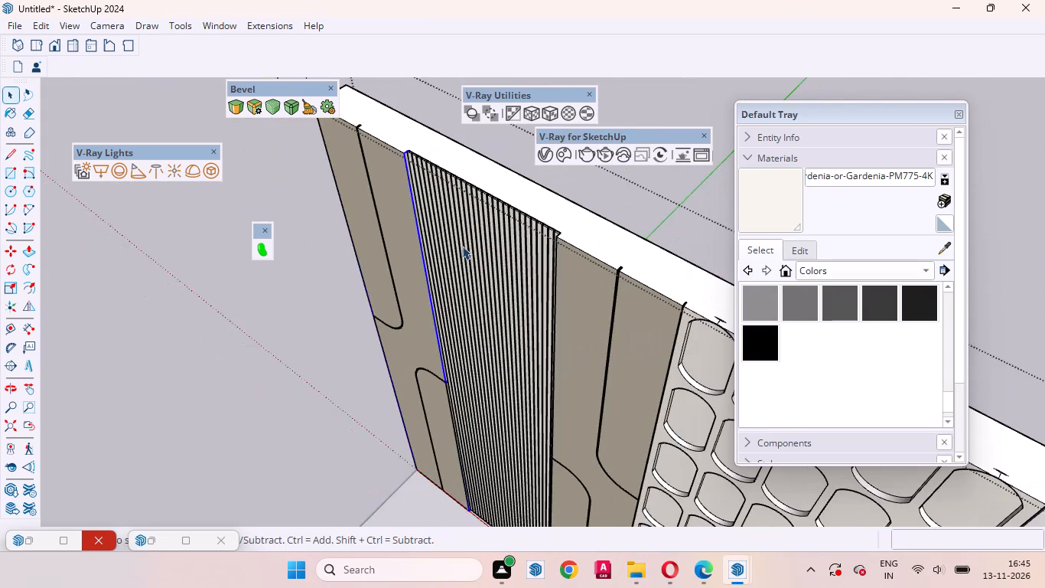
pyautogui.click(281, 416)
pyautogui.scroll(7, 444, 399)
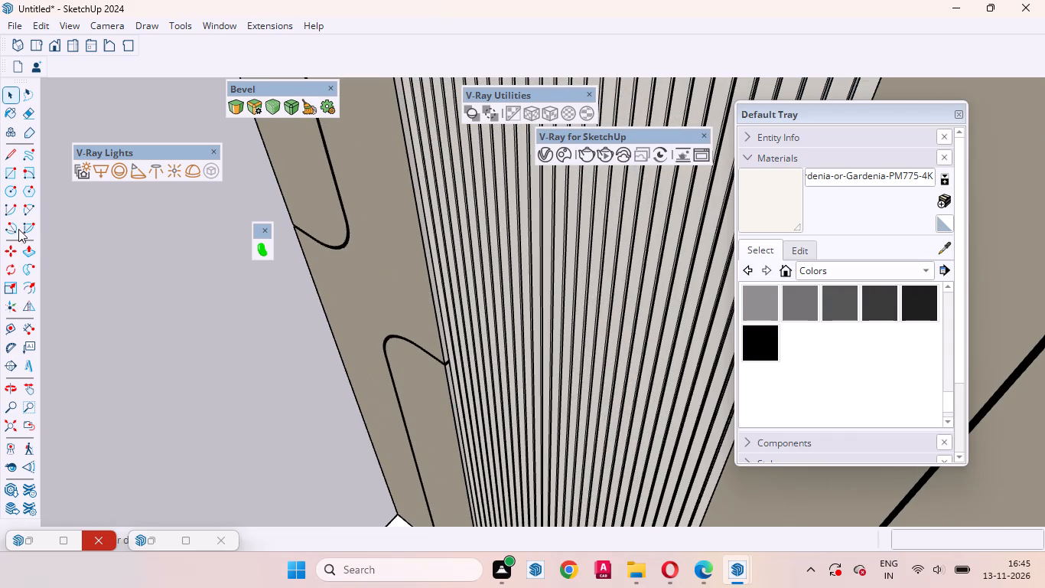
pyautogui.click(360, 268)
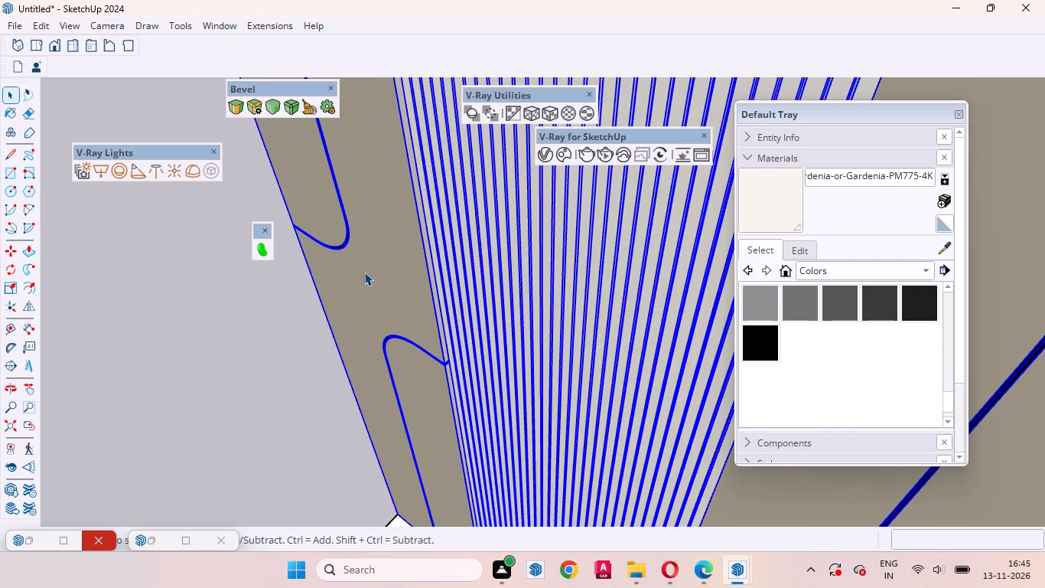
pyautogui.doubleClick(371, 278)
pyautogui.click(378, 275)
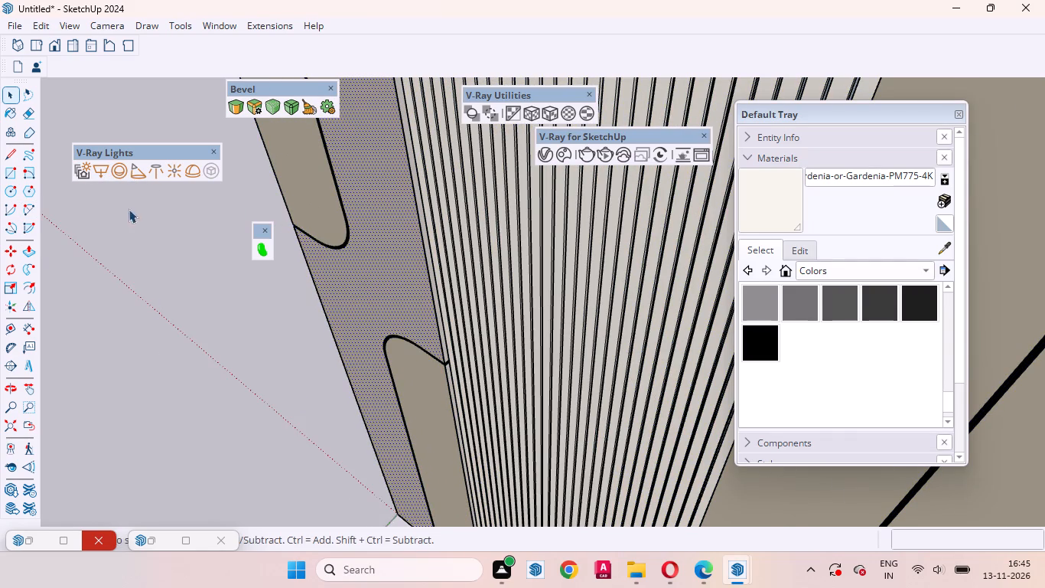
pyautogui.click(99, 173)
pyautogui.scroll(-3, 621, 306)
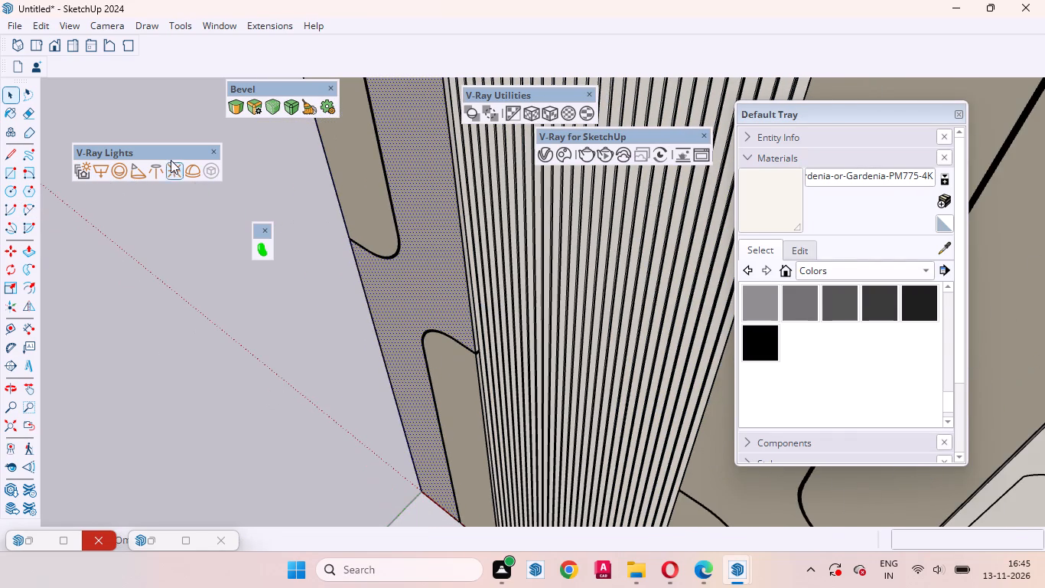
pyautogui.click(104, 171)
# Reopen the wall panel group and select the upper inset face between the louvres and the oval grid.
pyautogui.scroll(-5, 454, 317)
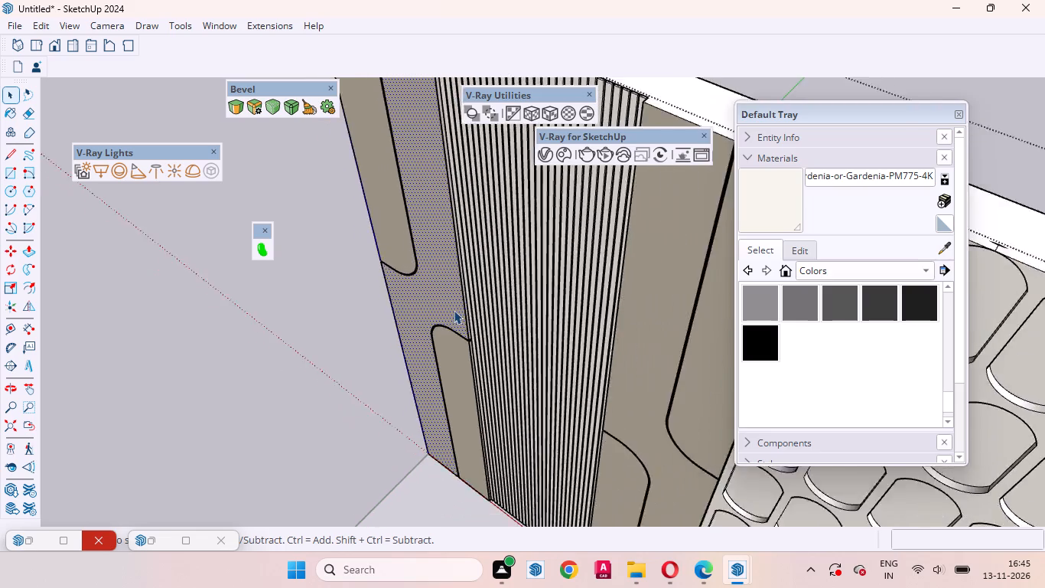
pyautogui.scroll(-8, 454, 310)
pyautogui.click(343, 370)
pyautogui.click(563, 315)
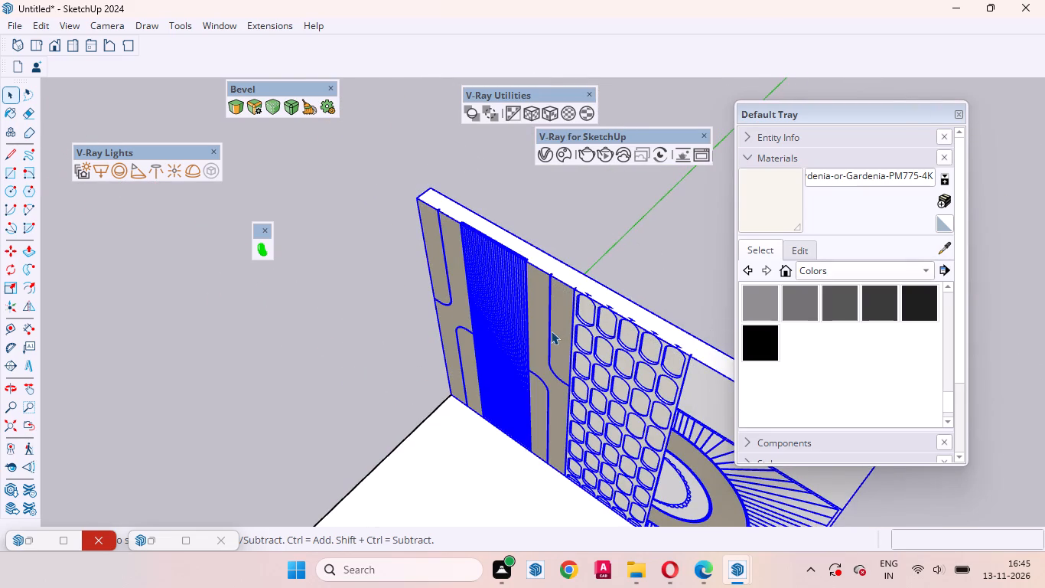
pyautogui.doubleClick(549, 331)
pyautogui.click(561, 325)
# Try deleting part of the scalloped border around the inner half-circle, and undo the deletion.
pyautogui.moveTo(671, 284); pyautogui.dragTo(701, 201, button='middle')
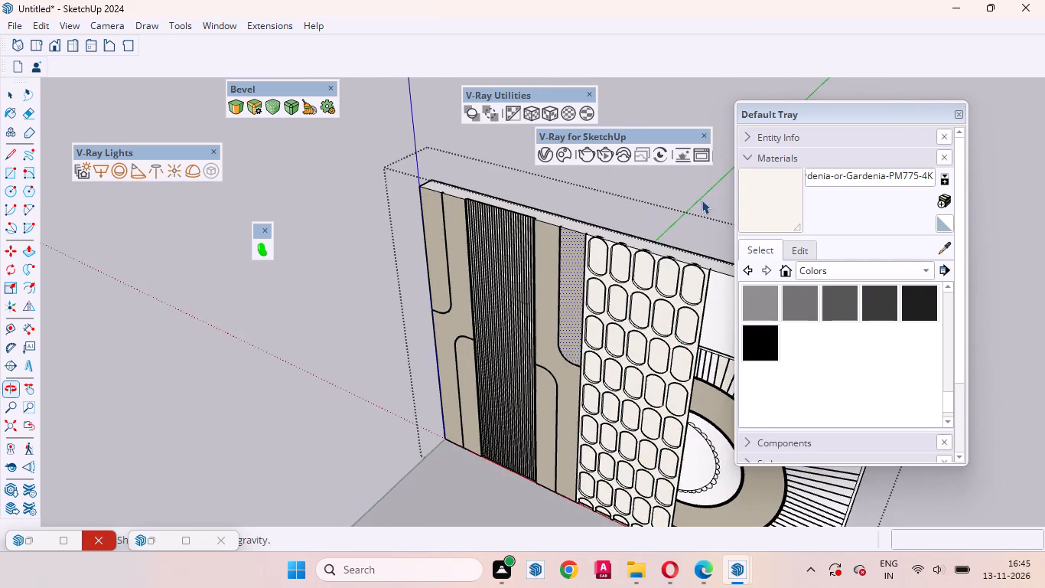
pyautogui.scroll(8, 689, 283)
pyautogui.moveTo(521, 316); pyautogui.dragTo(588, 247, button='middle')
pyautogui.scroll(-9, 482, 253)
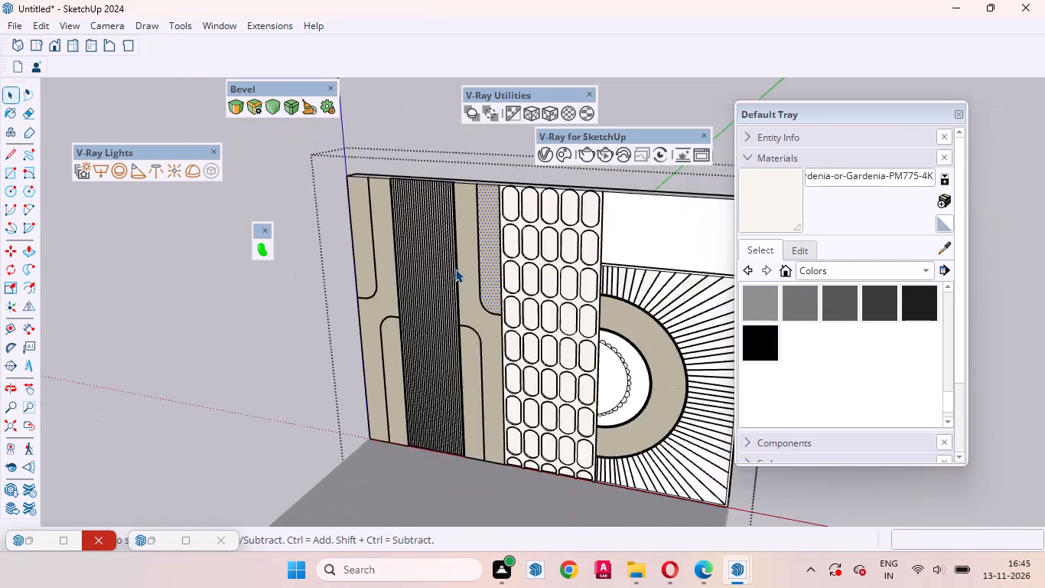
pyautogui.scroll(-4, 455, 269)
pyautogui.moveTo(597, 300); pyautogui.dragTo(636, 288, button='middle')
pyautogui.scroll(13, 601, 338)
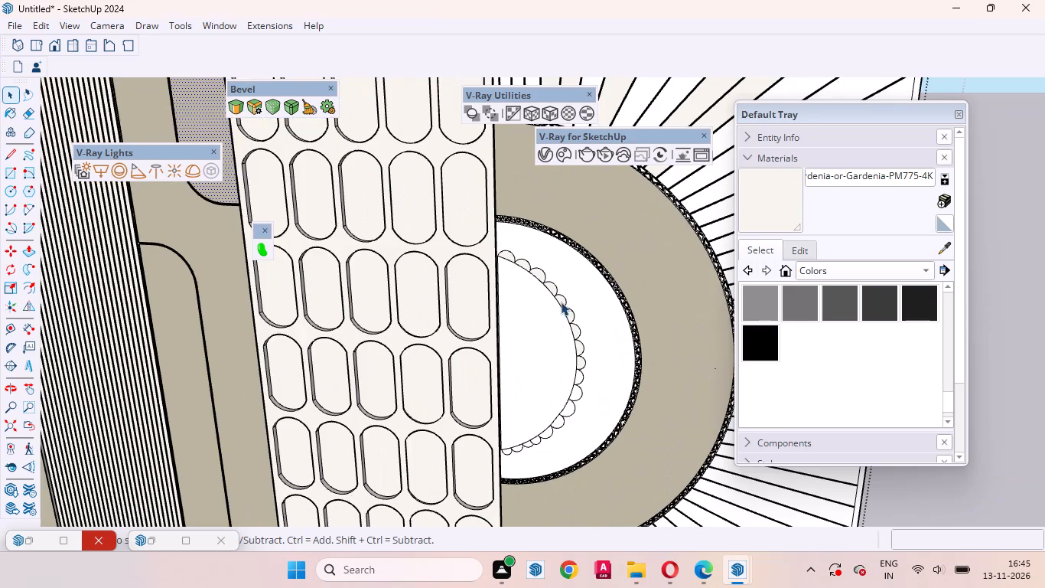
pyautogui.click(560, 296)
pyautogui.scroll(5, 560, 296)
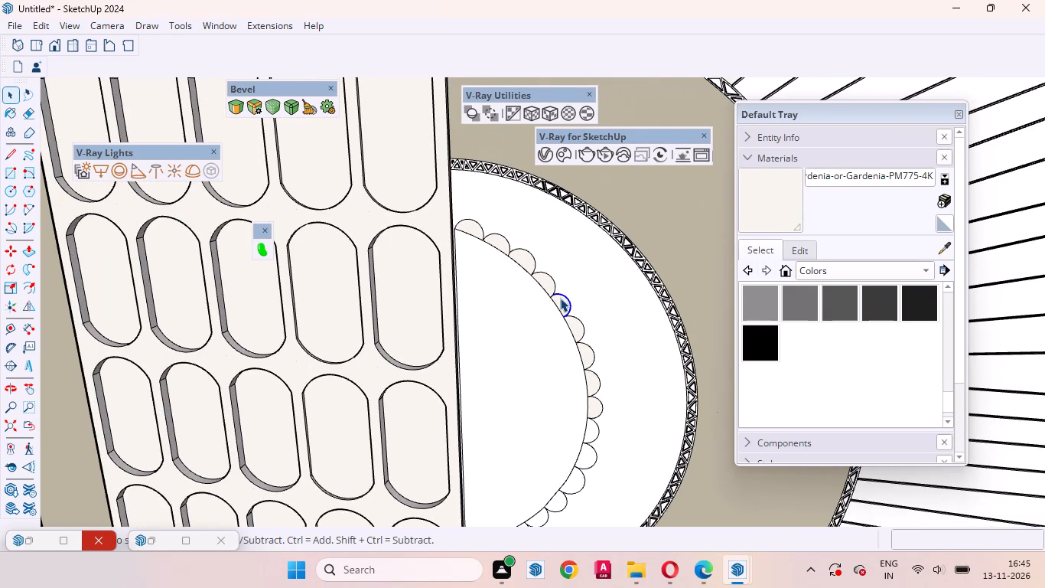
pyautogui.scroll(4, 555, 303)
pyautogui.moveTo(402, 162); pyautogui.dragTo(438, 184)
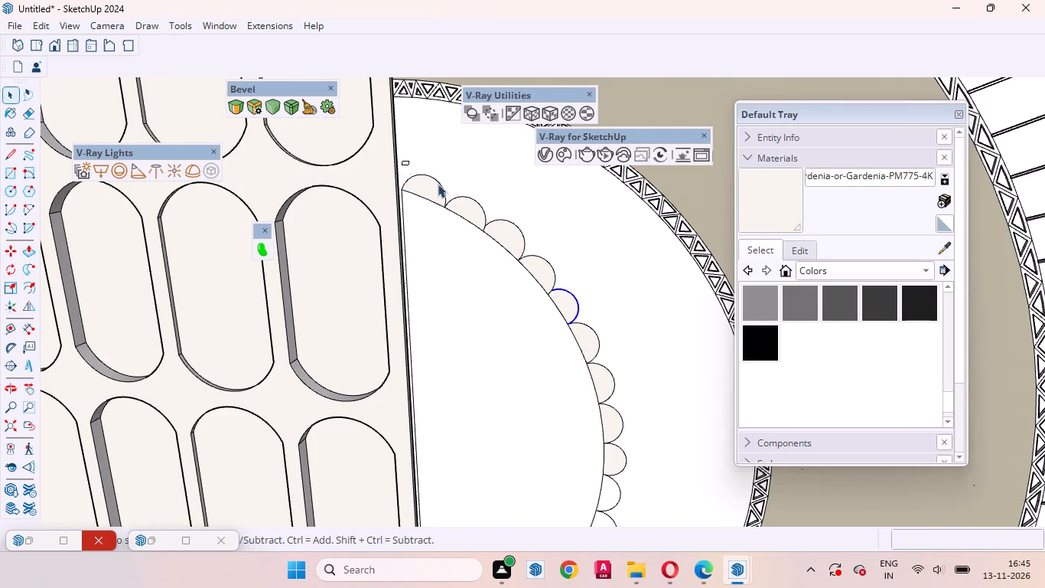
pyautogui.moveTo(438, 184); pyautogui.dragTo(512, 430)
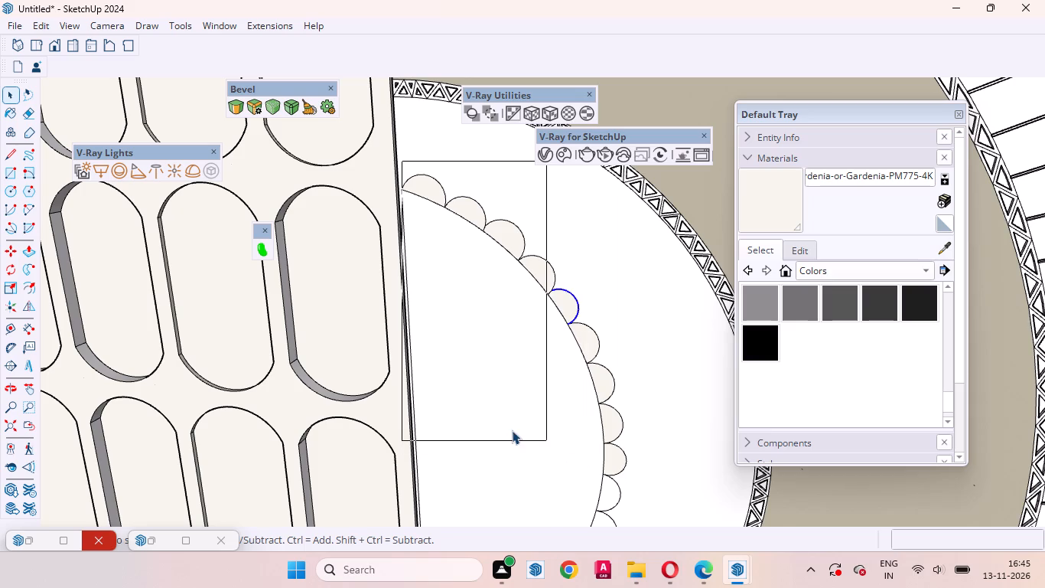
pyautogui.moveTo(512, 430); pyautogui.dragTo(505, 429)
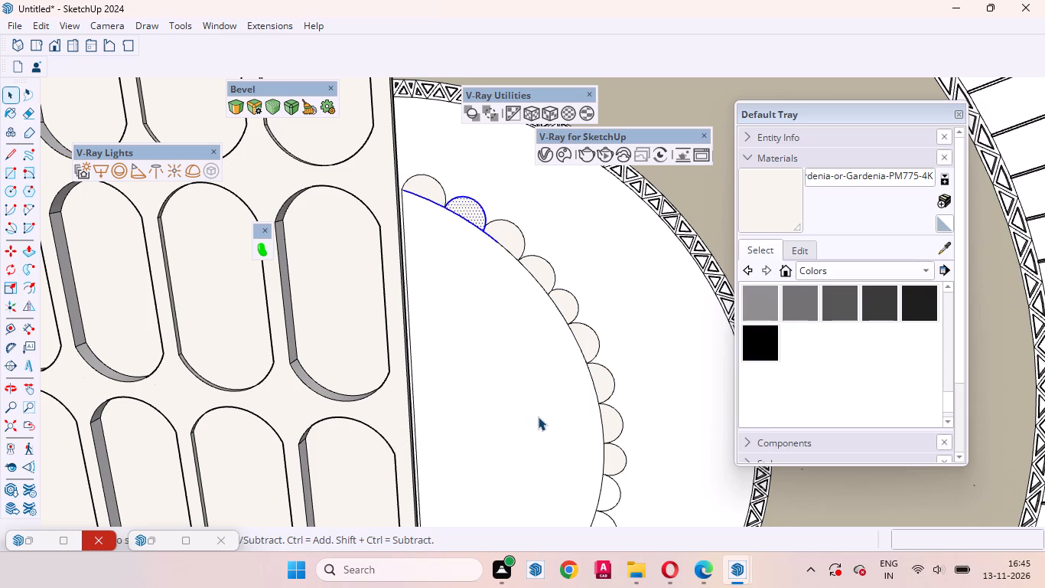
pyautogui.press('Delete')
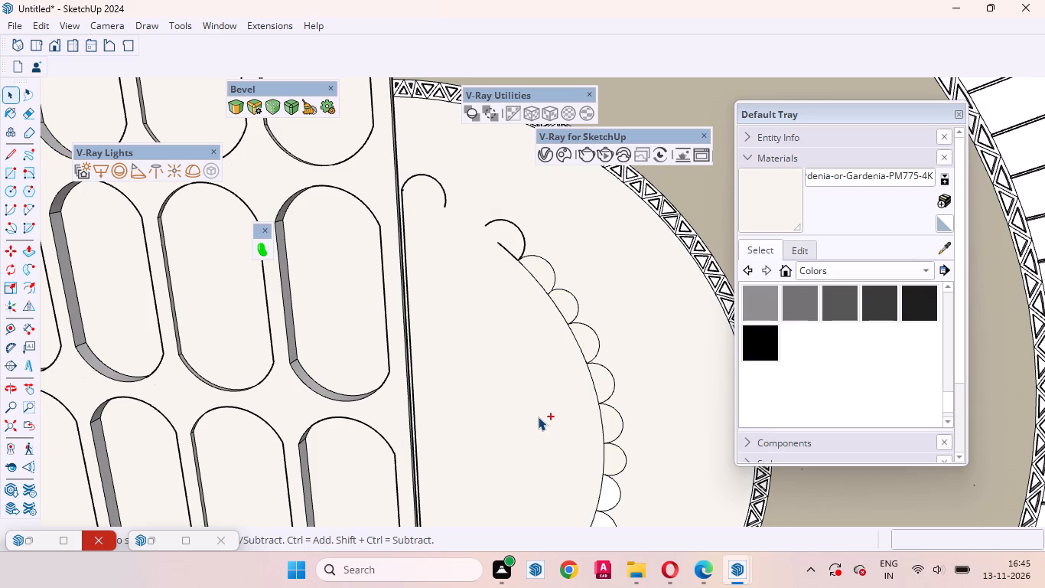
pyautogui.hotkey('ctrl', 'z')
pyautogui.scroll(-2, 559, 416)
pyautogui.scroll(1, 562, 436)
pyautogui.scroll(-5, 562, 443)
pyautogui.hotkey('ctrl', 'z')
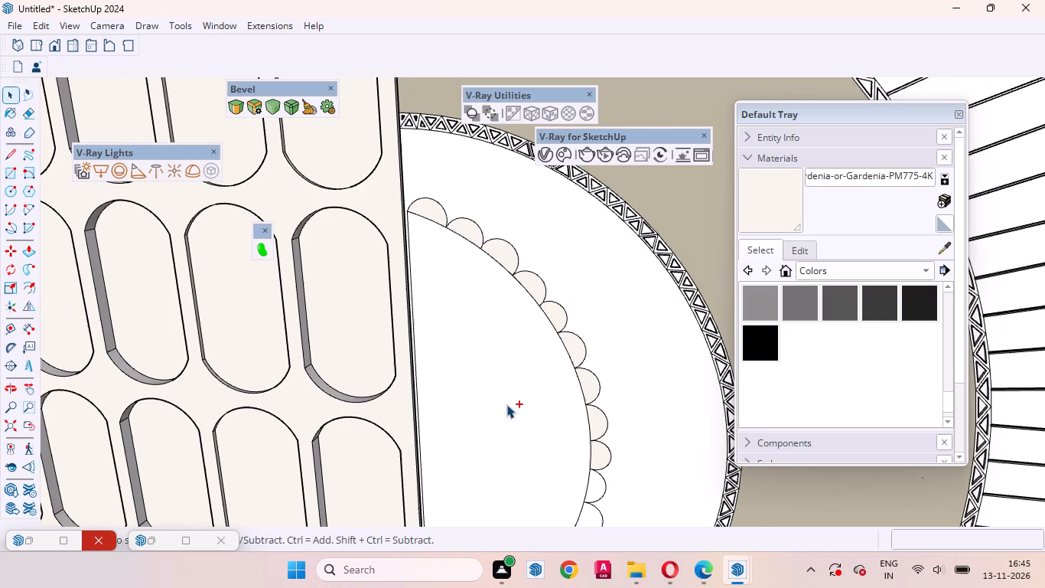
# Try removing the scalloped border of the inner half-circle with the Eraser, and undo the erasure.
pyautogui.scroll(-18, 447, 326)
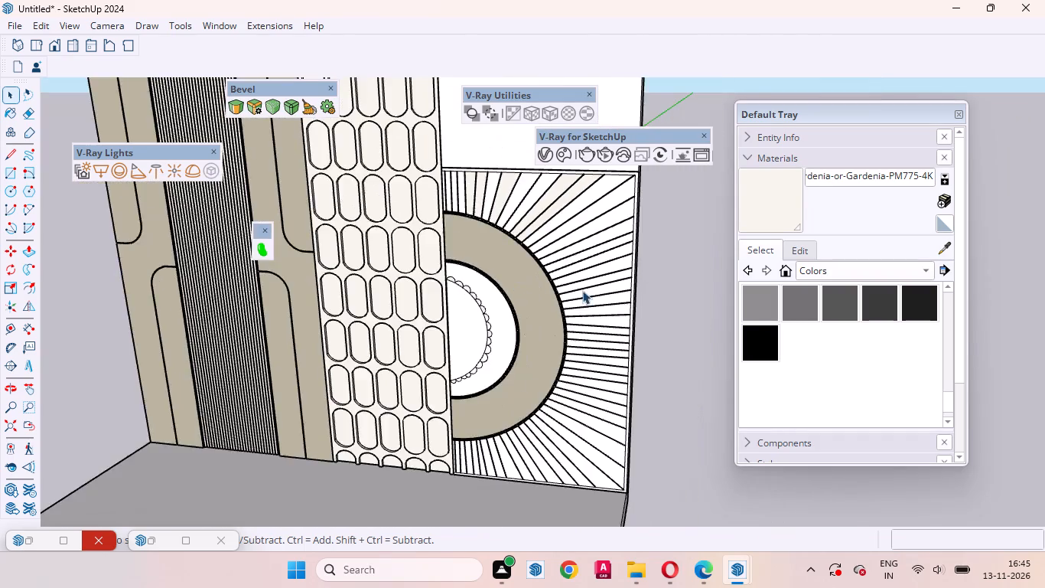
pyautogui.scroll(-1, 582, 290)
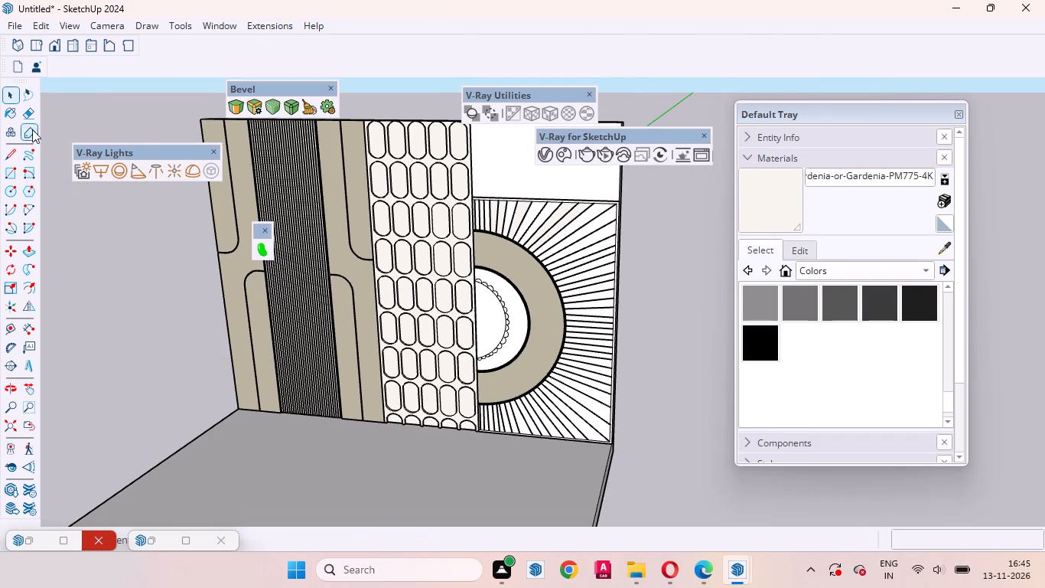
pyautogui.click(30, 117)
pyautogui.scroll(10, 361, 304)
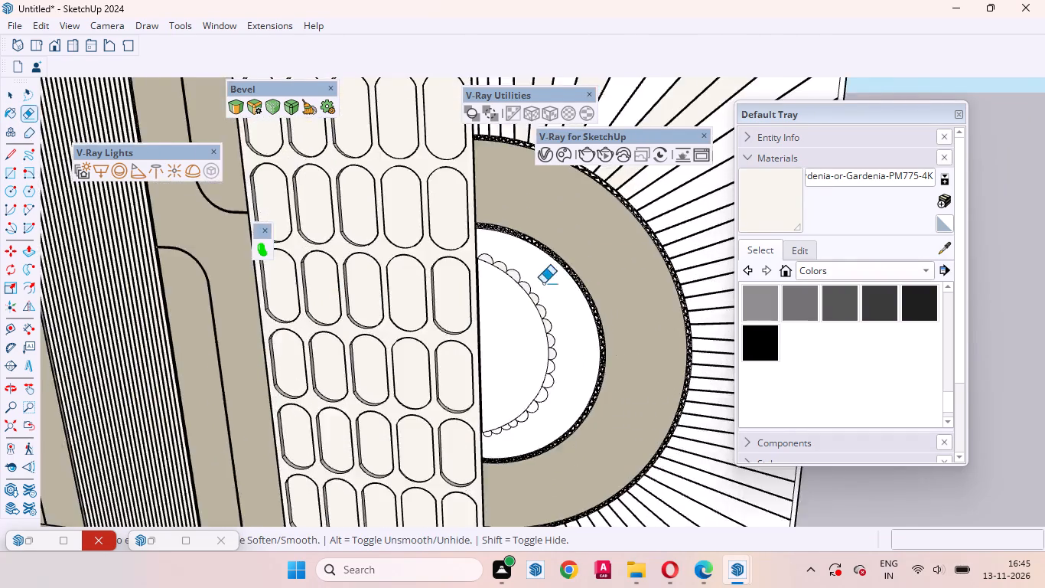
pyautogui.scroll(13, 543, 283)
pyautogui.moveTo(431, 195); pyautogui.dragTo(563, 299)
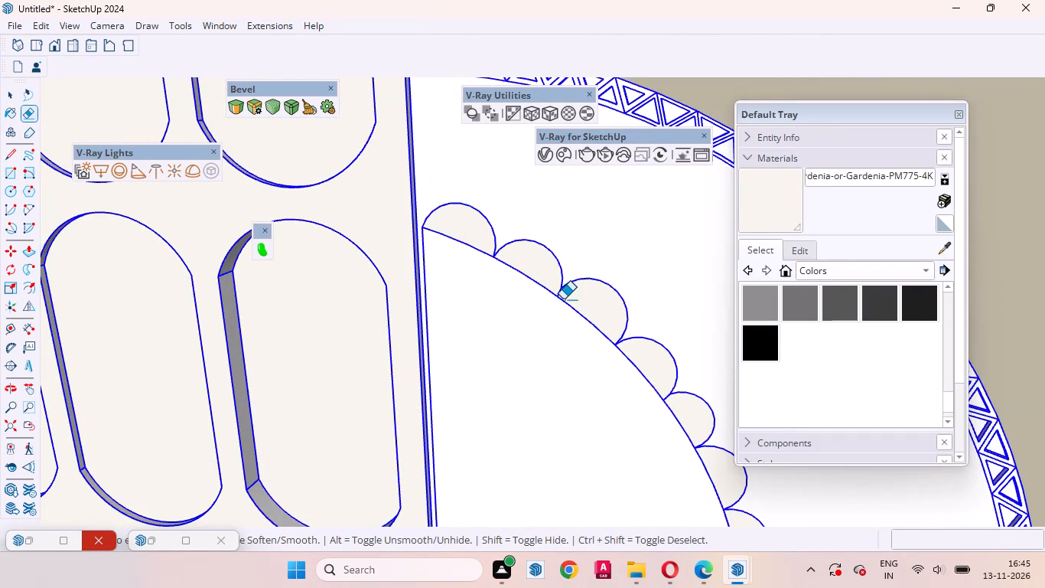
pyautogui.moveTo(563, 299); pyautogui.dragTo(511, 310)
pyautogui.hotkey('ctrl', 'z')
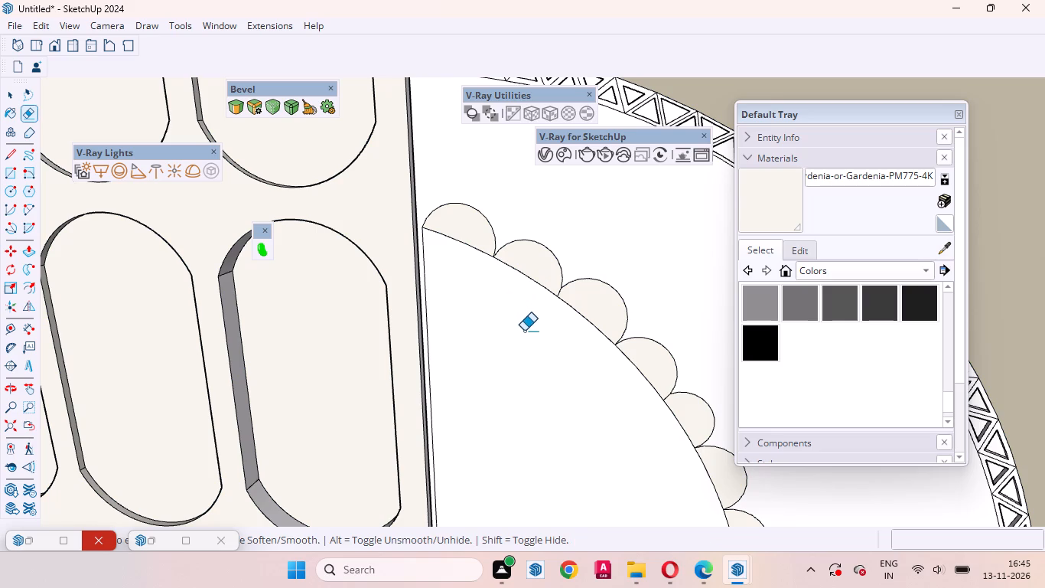
# Erase the uppermost scallops and their stretch of arc from the inner half-circle, beside the oval grid.
pyautogui.press('space')
pyautogui.doubleClick(531, 345)
pyautogui.click(531, 343)
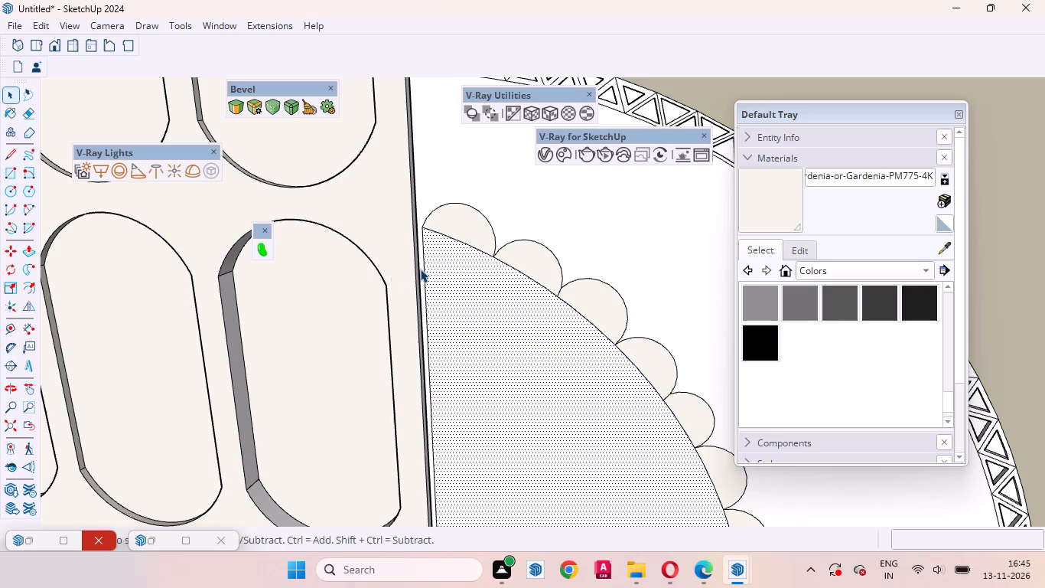
pyautogui.click(26, 111)
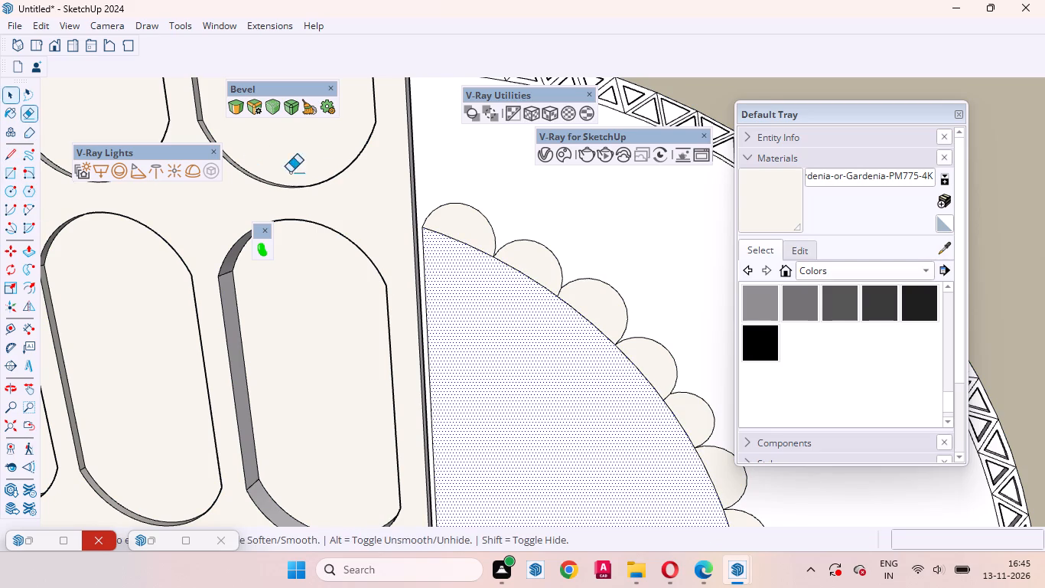
pyautogui.moveTo(442, 175); pyautogui.dragTo(544, 255)
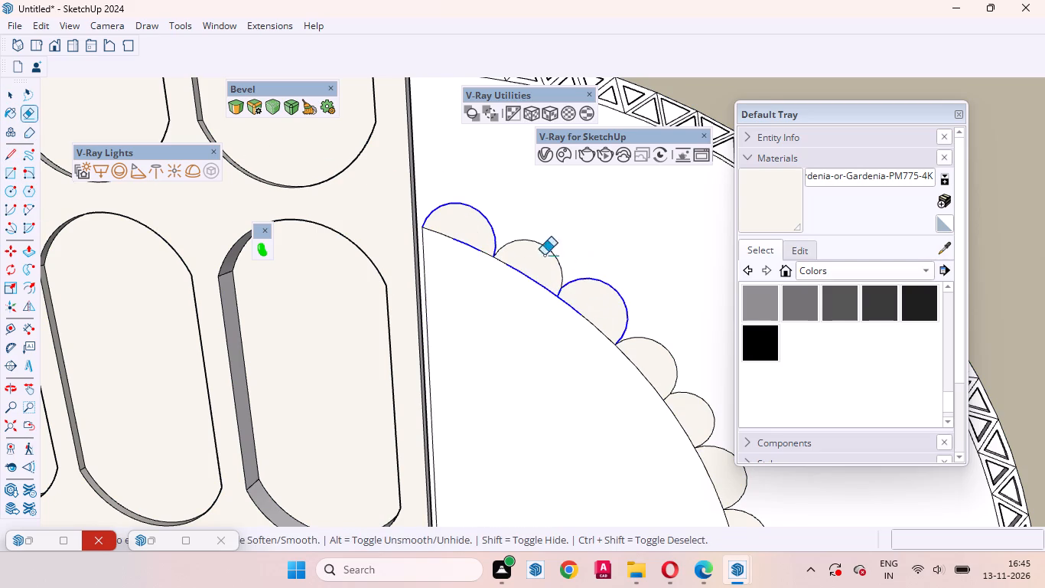
pyautogui.moveTo(544, 255); pyautogui.dragTo(541, 248)
pyautogui.moveTo(493, 241); pyautogui.dragTo(496, 255)
# Erase the leftover arc stub and the straight vertical edge of the inner half-circle alongside the oval grid.
pyautogui.scroll(-6, 505, 309)
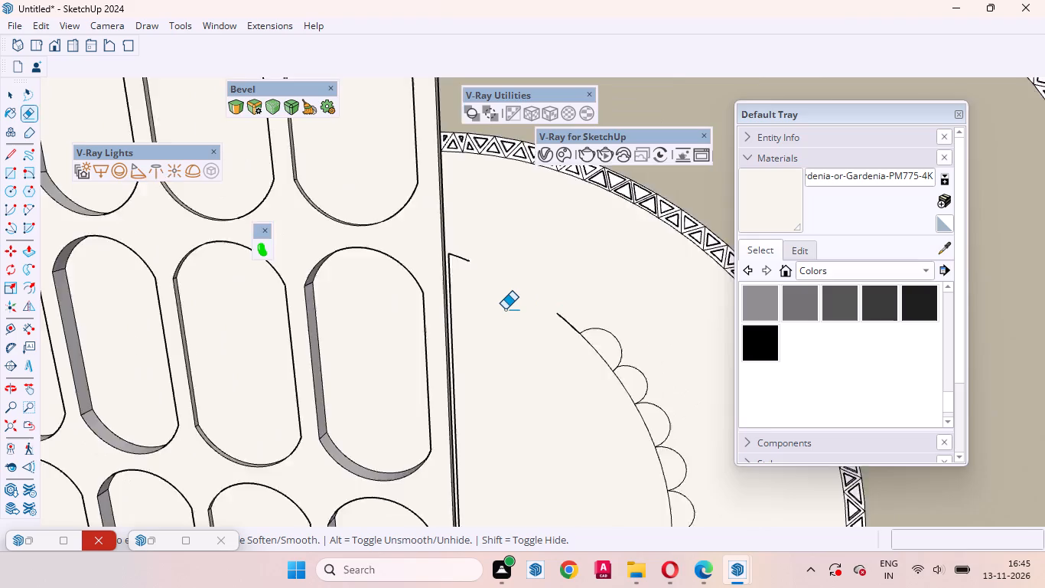
pyautogui.scroll(-11, 505, 309)
pyautogui.scroll(13, 513, 296)
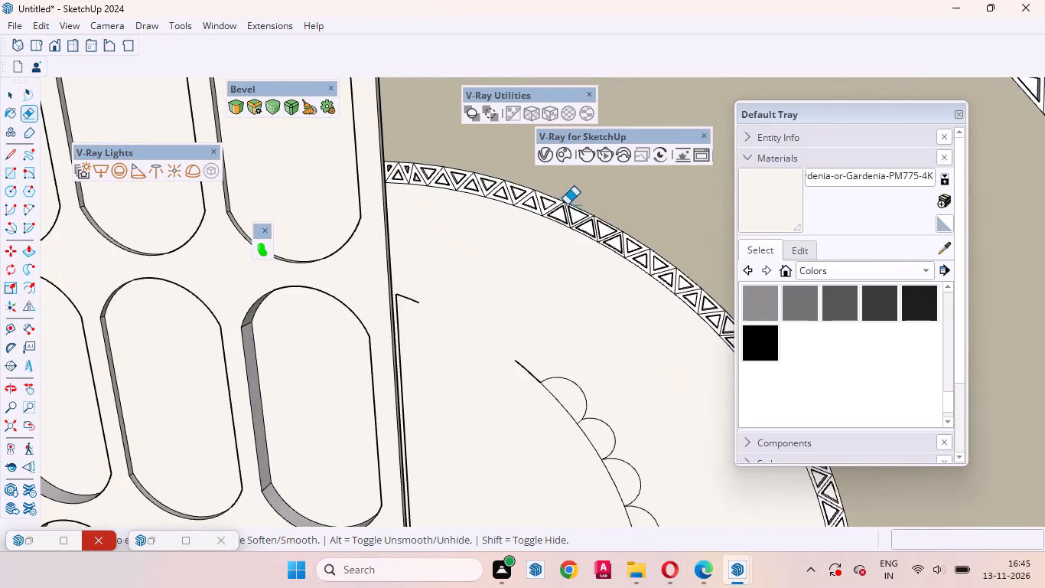
pyautogui.scroll(7, 567, 204)
pyautogui.scroll(5, 569, 292)
pyautogui.moveTo(569, 292); pyautogui.dragTo(482, 214, button='middle')
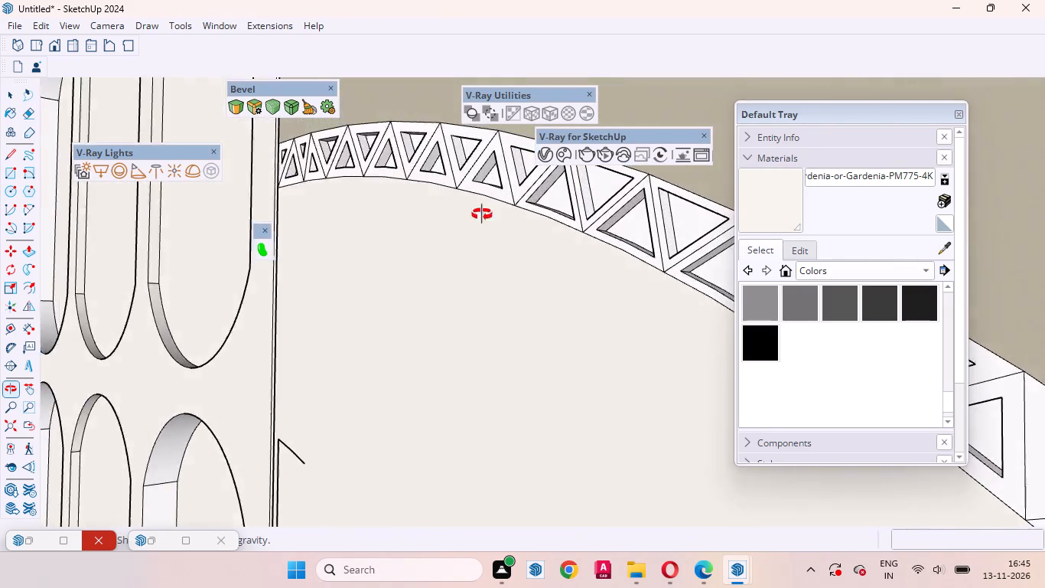
pyautogui.moveTo(482, 214); pyautogui.dragTo(516, 230, button='middle')
pyautogui.scroll(-12, 518, 241)
pyautogui.scroll(7, 352, 311)
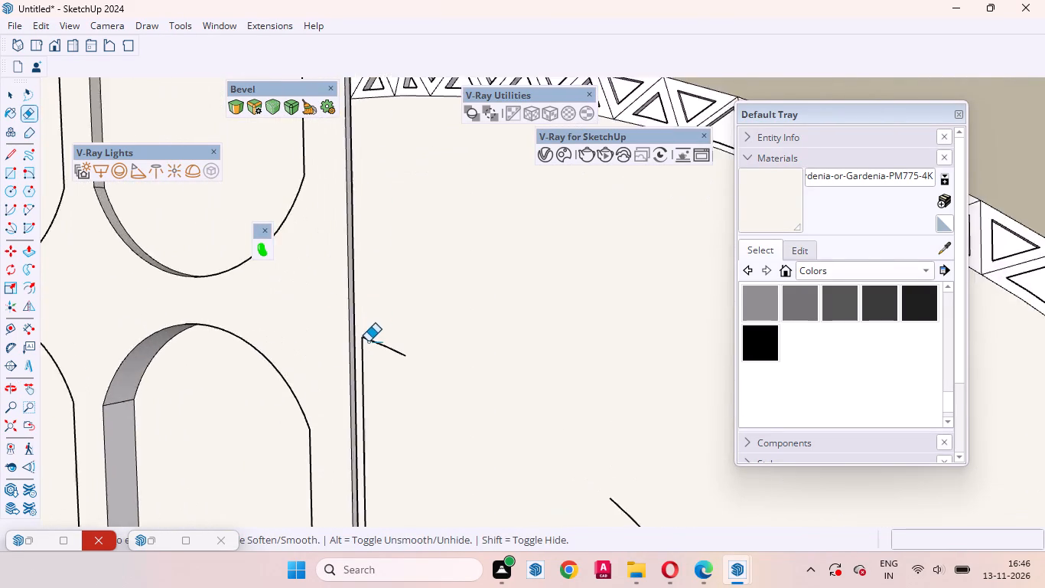
pyautogui.scroll(3, 368, 341)
pyautogui.moveTo(380, 332); pyautogui.dragTo(375, 391)
pyautogui.scroll(2, 359, 331)
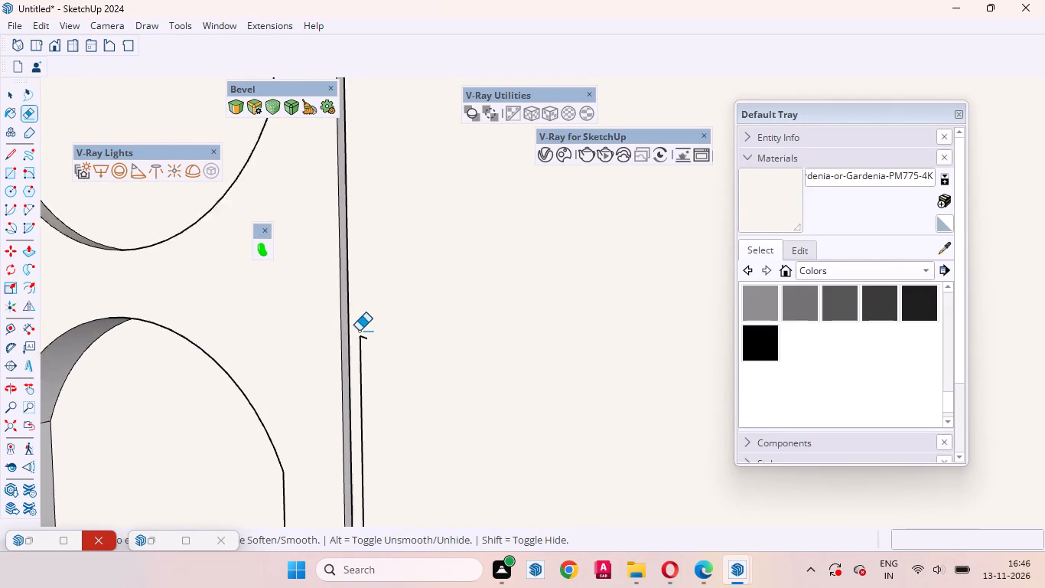
pyautogui.scroll(9, 359, 331)
pyautogui.moveTo(357, 332); pyautogui.dragTo(389, 391)
pyautogui.scroll(-4, 396, 333)
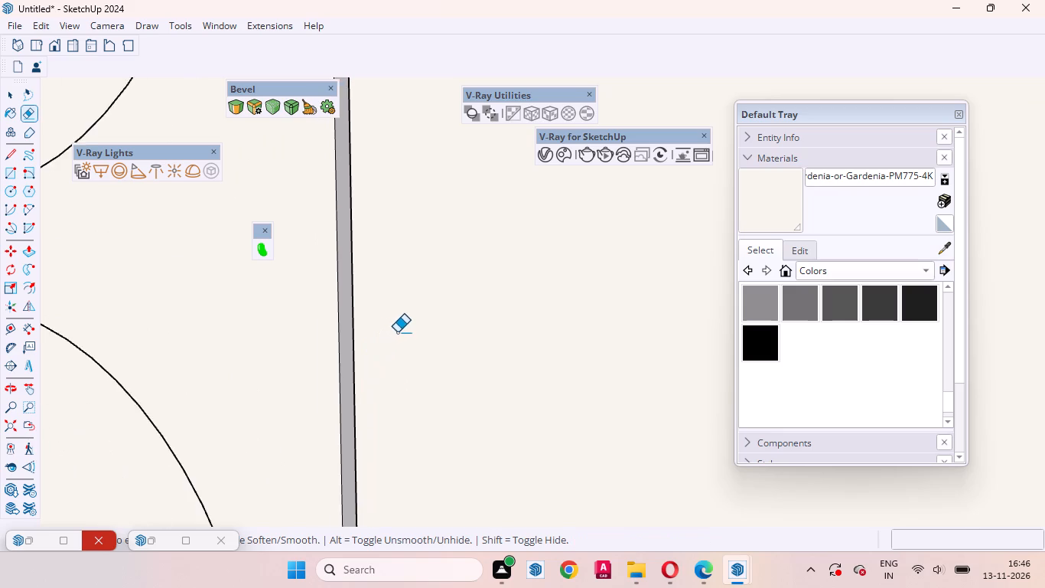
# Erase the remaining scallops and the arc they sit on, down to the lower end of the inner half-circle.
pyautogui.scroll(-20, 397, 332)
pyautogui.scroll(-9, 397, 332)
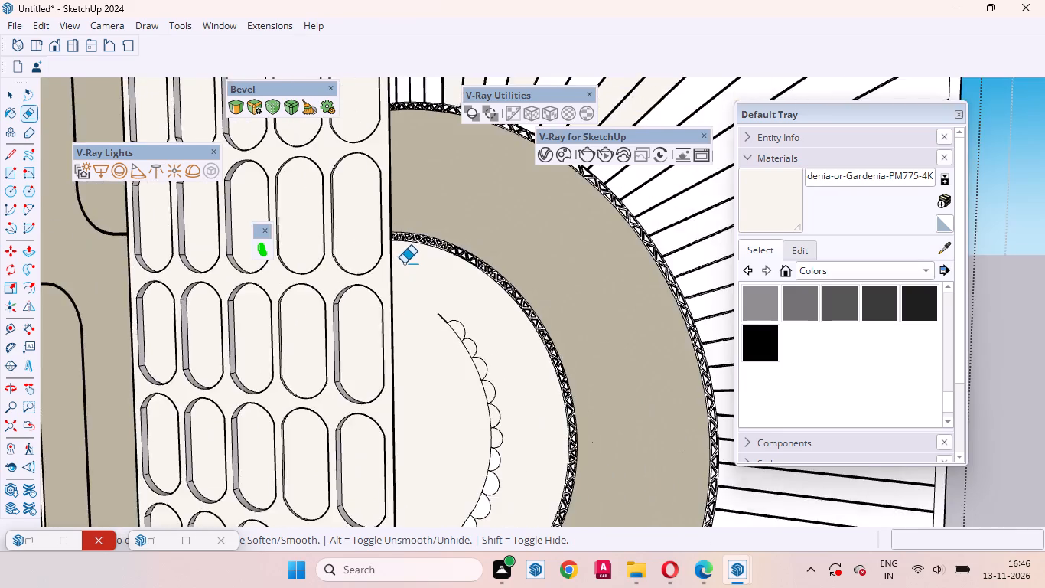
pyautogui.scroll(-6, 404, 263)
pyautogui.scroll(1, 409, 263)
pyautogui.scroll(-2, 409, 263)
pyautogui.scroll(8, 428, 414)
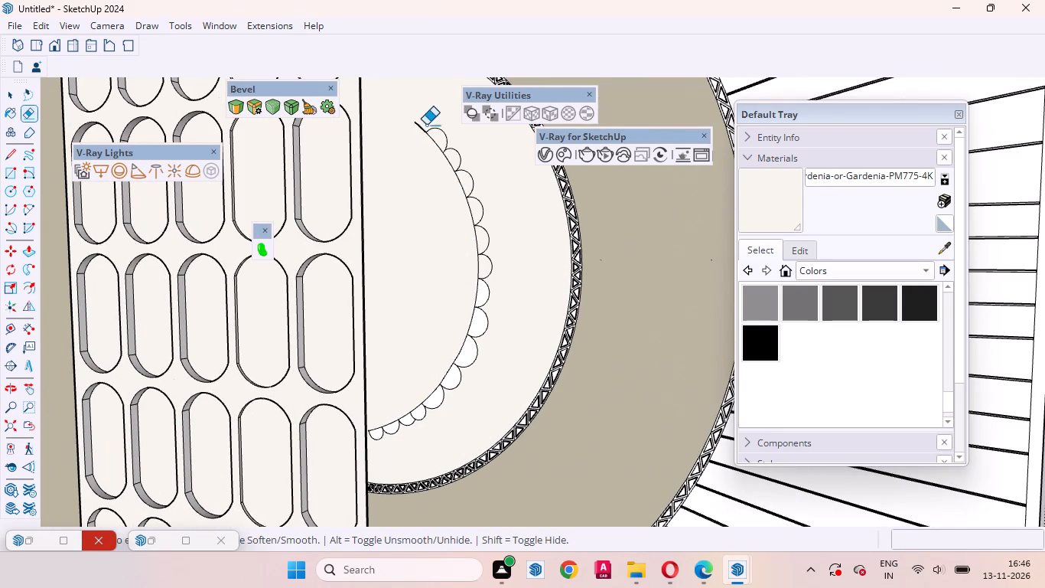
pyautogui.moveTo(418, 114); pyautogui.dragTo(439, 410)
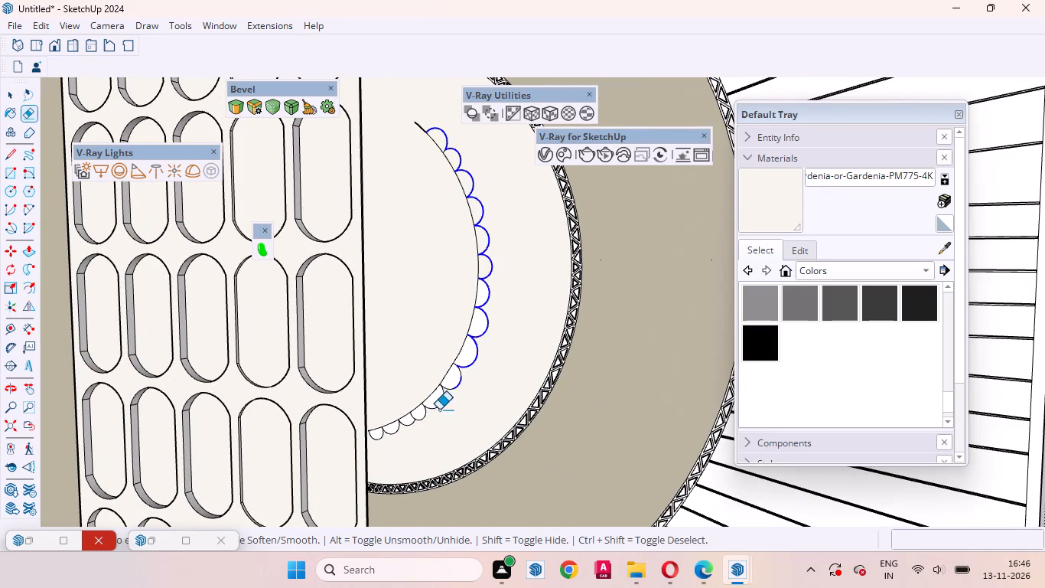
pyautogui.moveTo(439, 410); pyautogui.dragTo(436, 388)
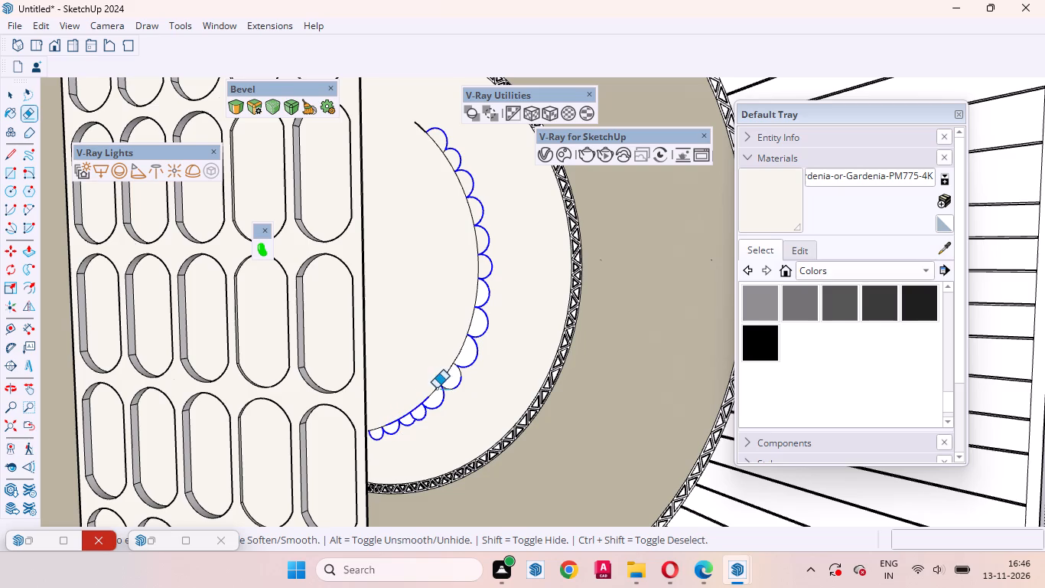
pyautogui.moveTo(436, 388); pyautogui.dragTo(415, 129)
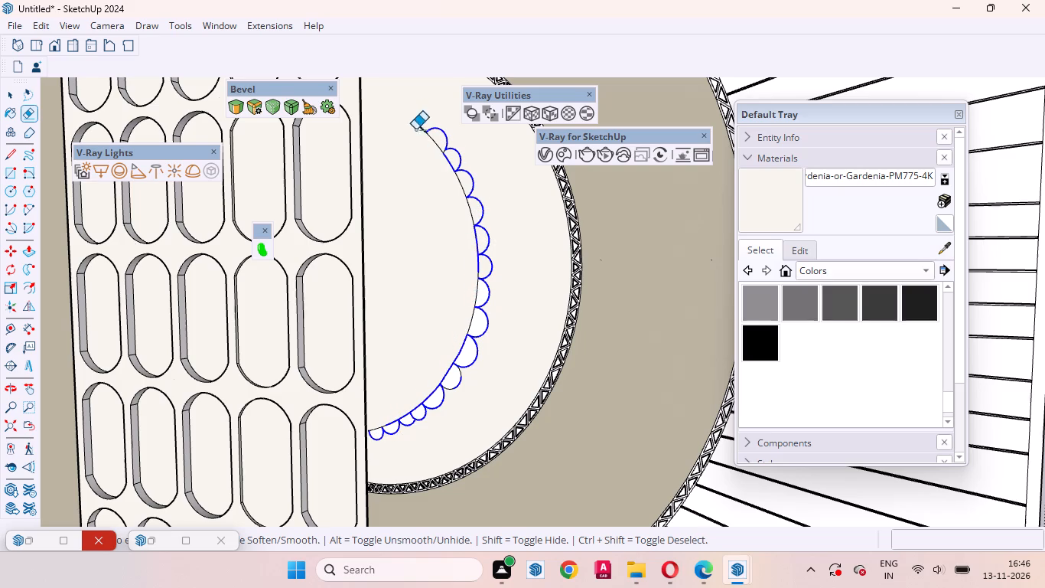
pyautogui.moveTo(415, 129); pyautogui.dragTo(482, 190)
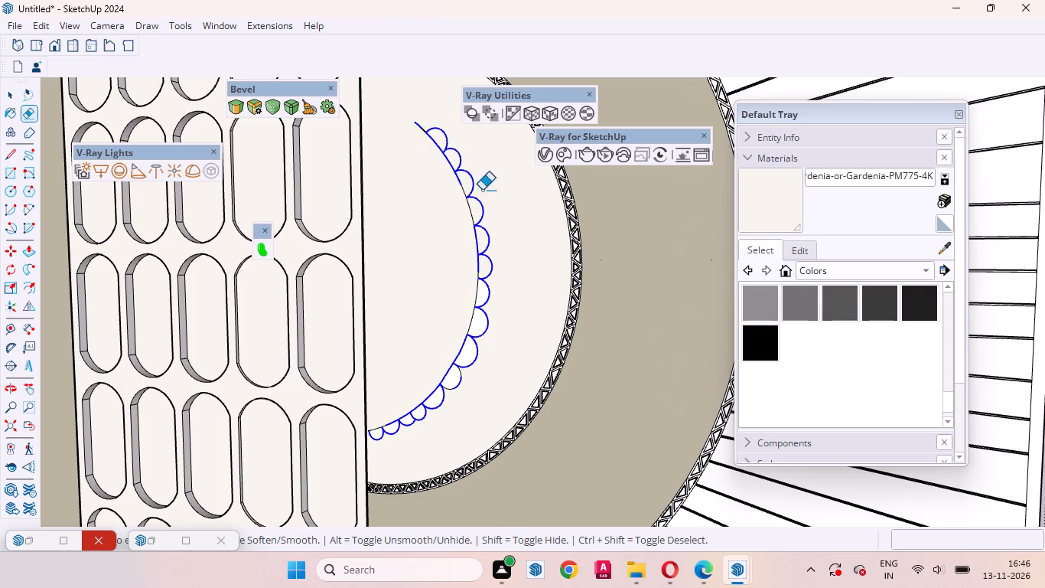
pyautogui.moveTo(482, 190); pyautogui.dragTo(464, 362)
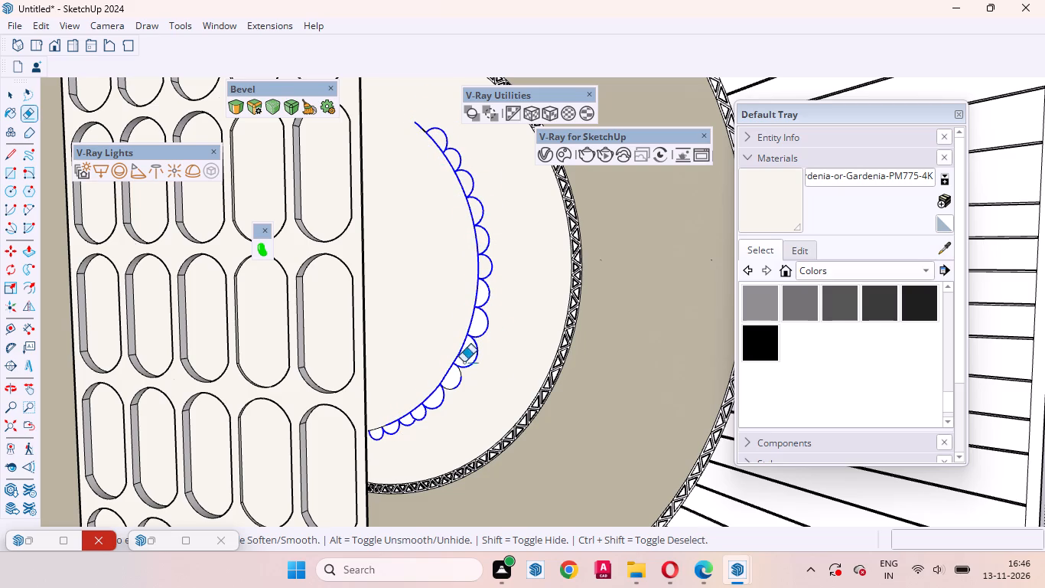
pyautogui.moveTo(464, 362); pyautogui.dragTo(373, 424)
pyautogui.click(374, 426)
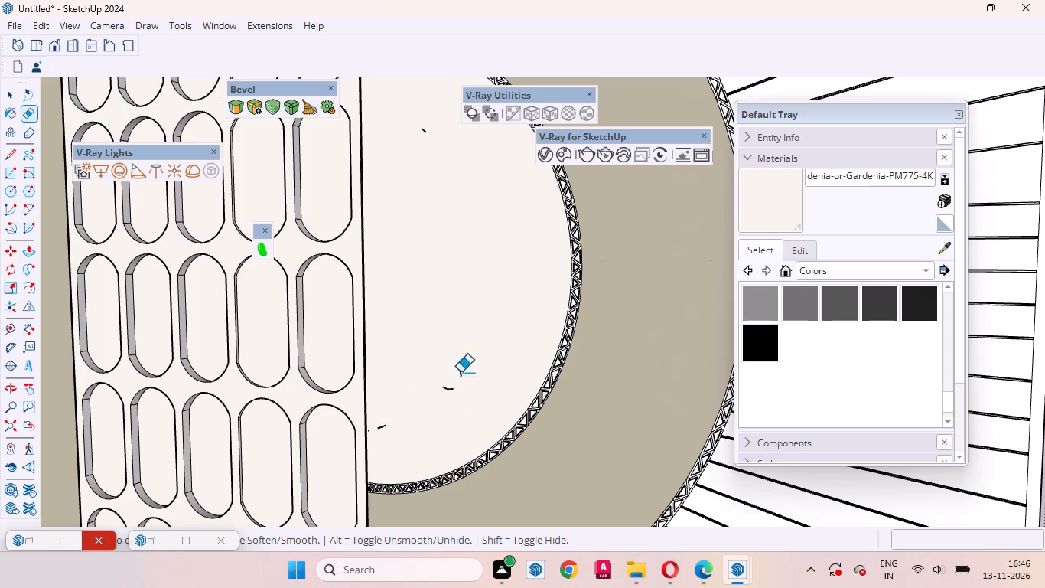
# Erase the stray edge fragments left where the scalloped border was, including those at its lower end beside the oval grid.
pyautogui.scroll(3, 428, 101)
pyautogui.moveTo(429, 130); pyautogui.dragTo(414, 172)
pyautogui.scroll(-3, 440, 269)
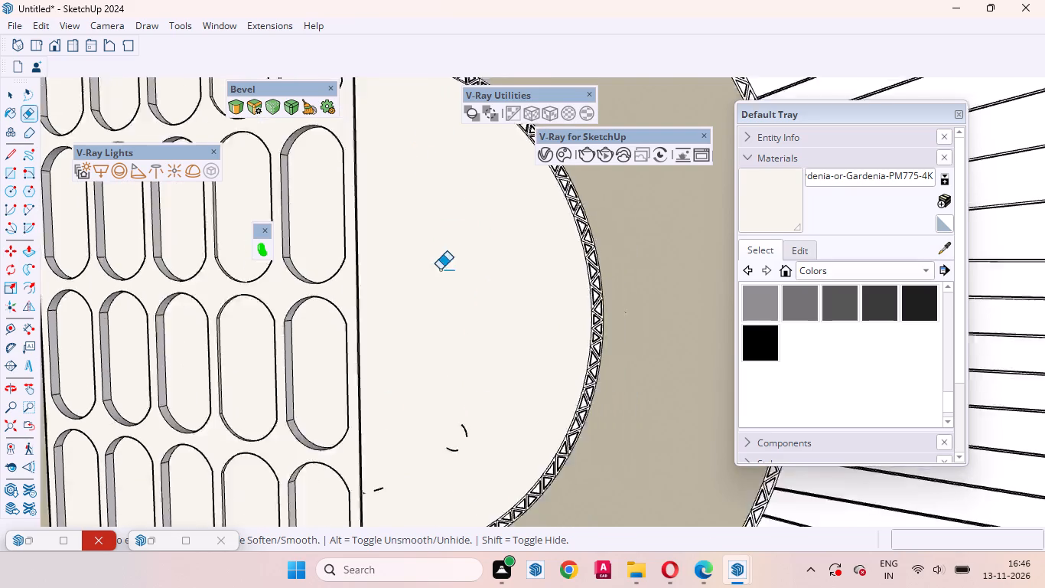
pyautogui.scroll(-5, 440, 269)
pyautogui.scroll(8, 457, 390)
pyautogui.moveTo(461, 297); pyautogui.dragTo(422, 358)
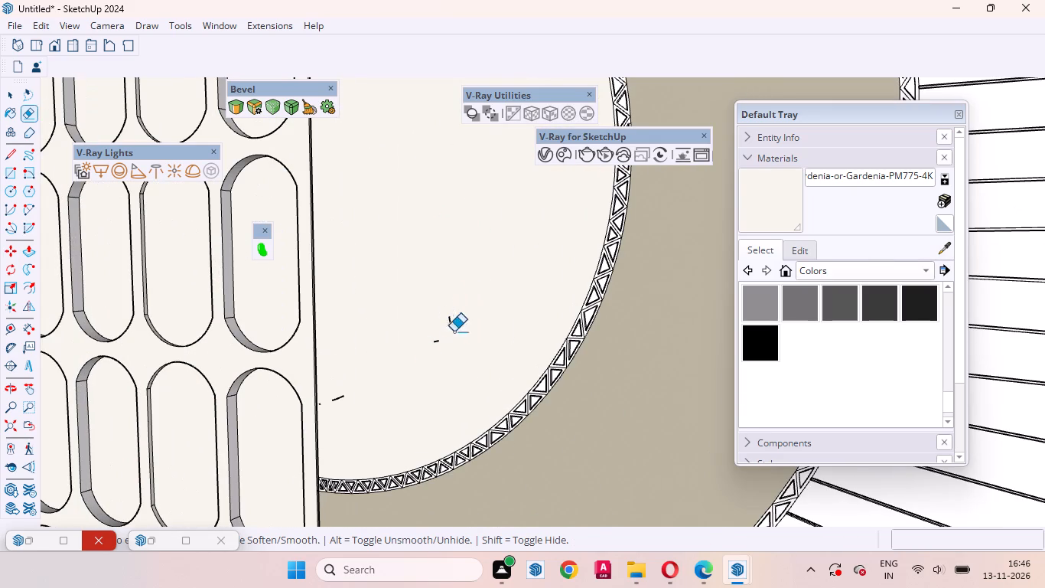
pyautogui.moveTo(460, 307); pyautogui.dragTo(426, 353)
pyautogui.moveTo(437, 343); pyautogui.dragTo(423, 357)
pyautogui.moveTo(334, 388); pyautogui.dragTo(332, 394)
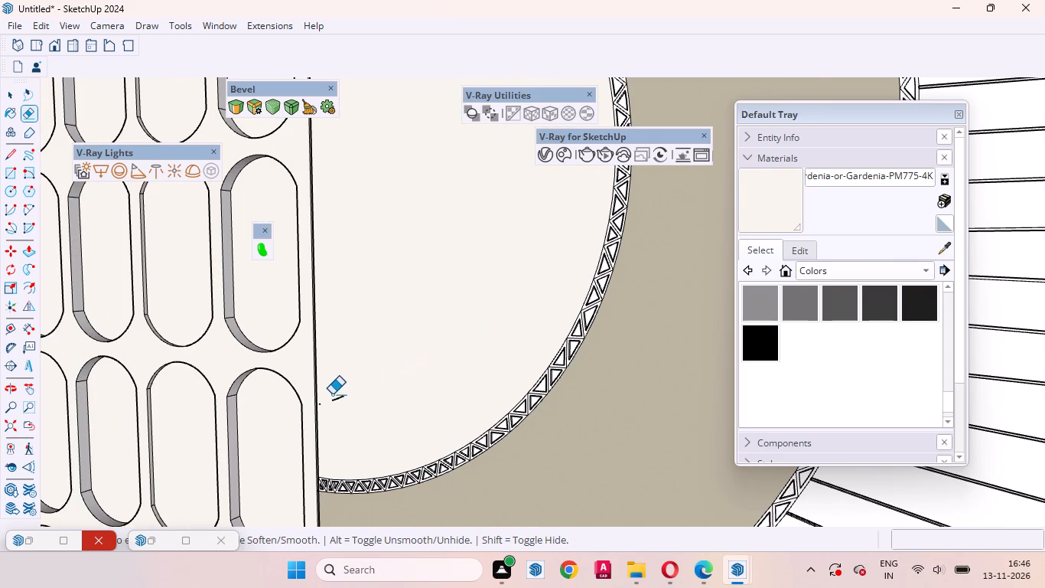
pyautogui.moveTo(332, 394); pyautogui.dragTo(330, 430)
pyautogui.scroll(12, 322, 428)
pyautogui.moveTo(308, 360); pyautogui.dragTo(314, 407)
pyautogui.moveTo(379, 325); pyautogui.dragTo(379, 382)
pyautogui.press('space')
# Push/Pull the cleared half-circle face inside the small triangle-patterned band by 4 mm.
pyautogui.scroll(-6, 423, 338)
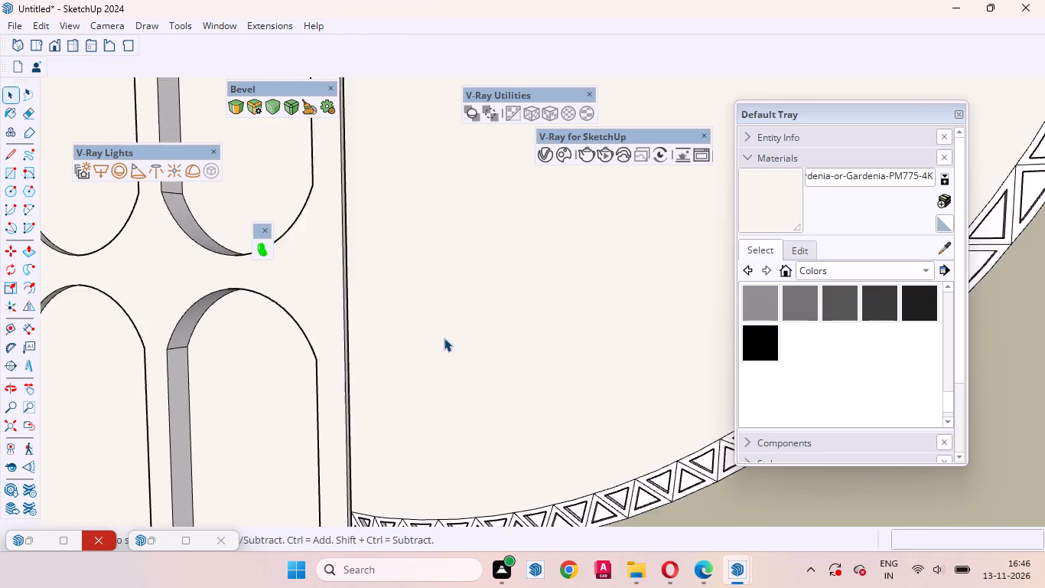
pyautogui.scroll(-13, 444, 338)
pyautogui.scroll(13, 487, 426)
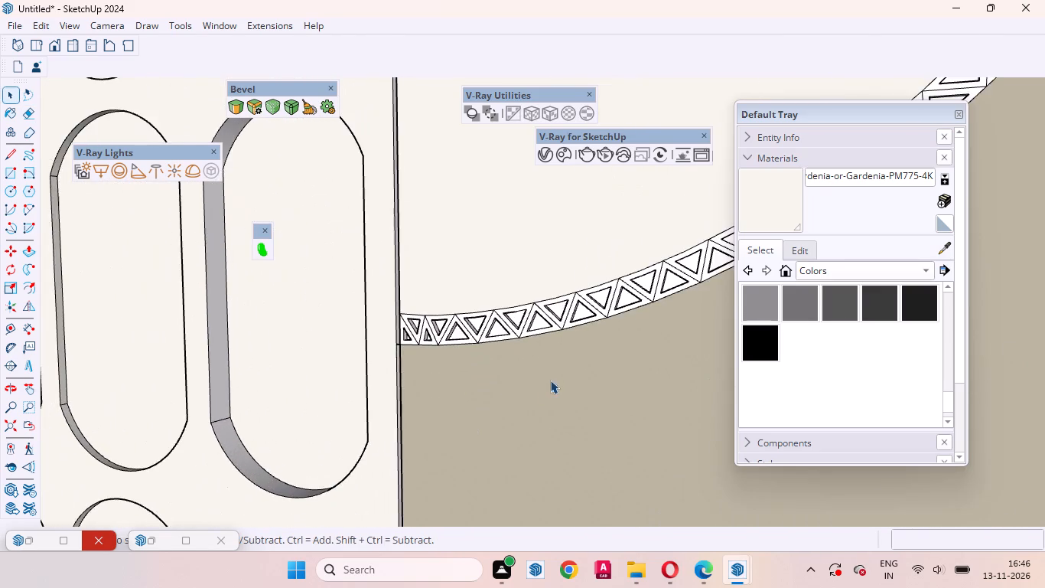
pyautogui.moveTo(588, 439); pyautogui.dragTo(712, 546, button='middle')
pyautogui.scroll(-9, 542, 440)
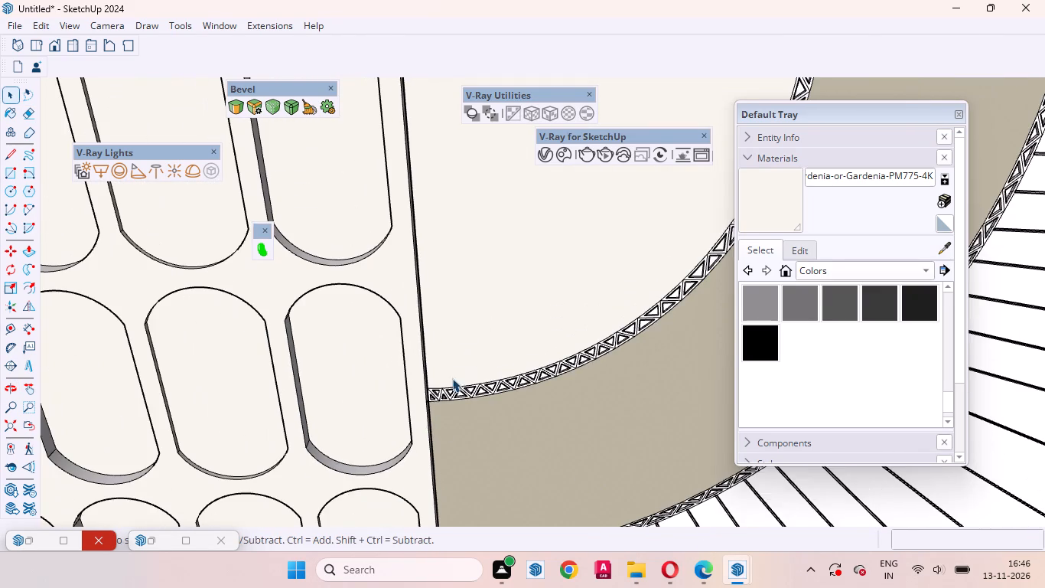
pyautogui.click(468, 300)
pyautogui.scroll(-9, 433, 369)
pyautogui.scroll(5, 438, 165)
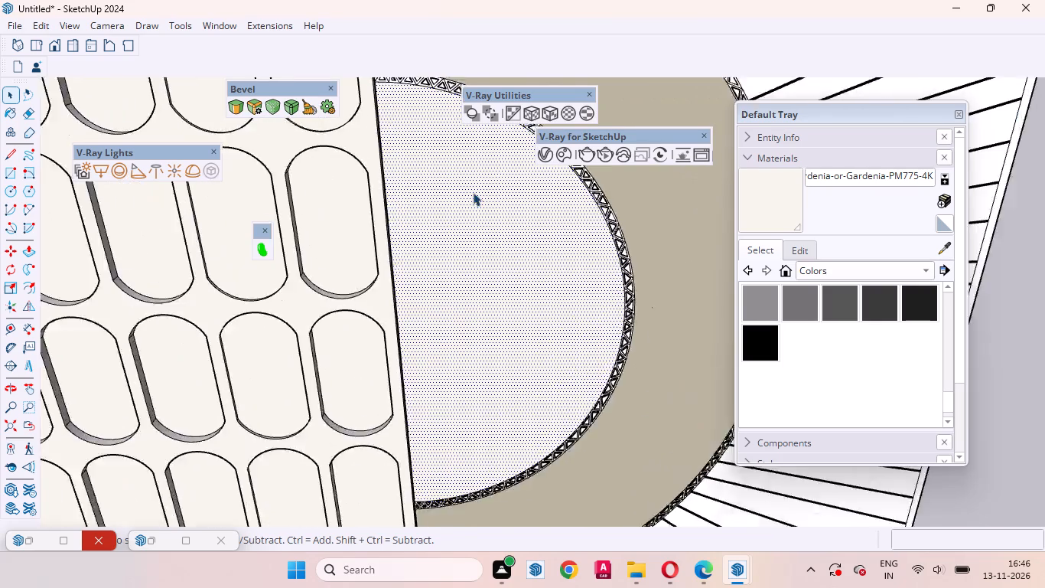
pyautogui.scroll(3, 473, 192)
pyautogui.moveTo(575, 413); pyautogui.dragTo(418, 436, button='middle')
pyautogui.scroll(1, 390, 443)
pyautogui.scroll(-9, 399, 405)
pyautogui.scroll(3, 476, 399)
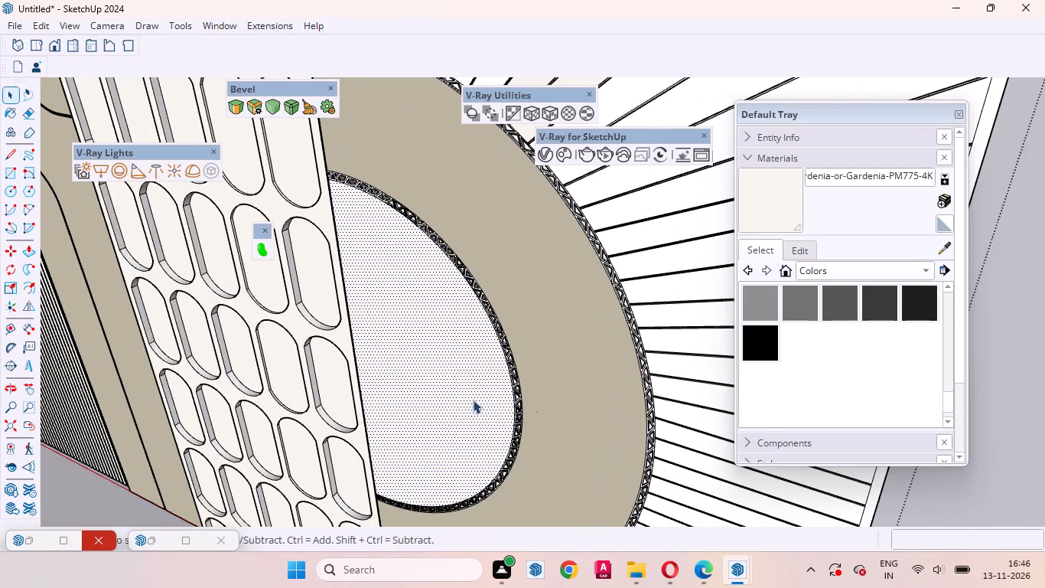
pyautogui.press('p')
pyautogui.click(444, 402)
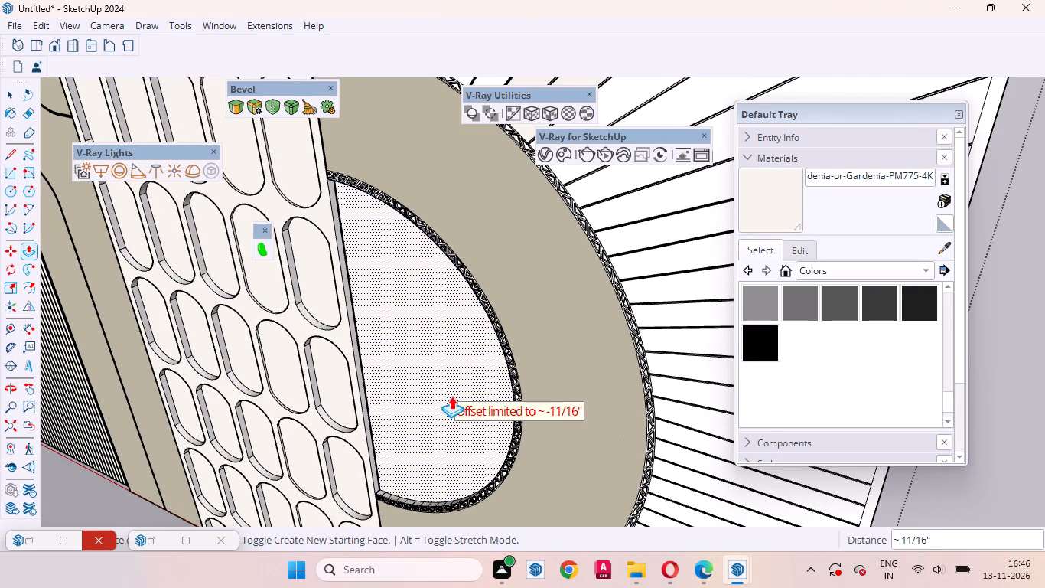
pyautogui.write('4mm')
pyautogui.press('Return')
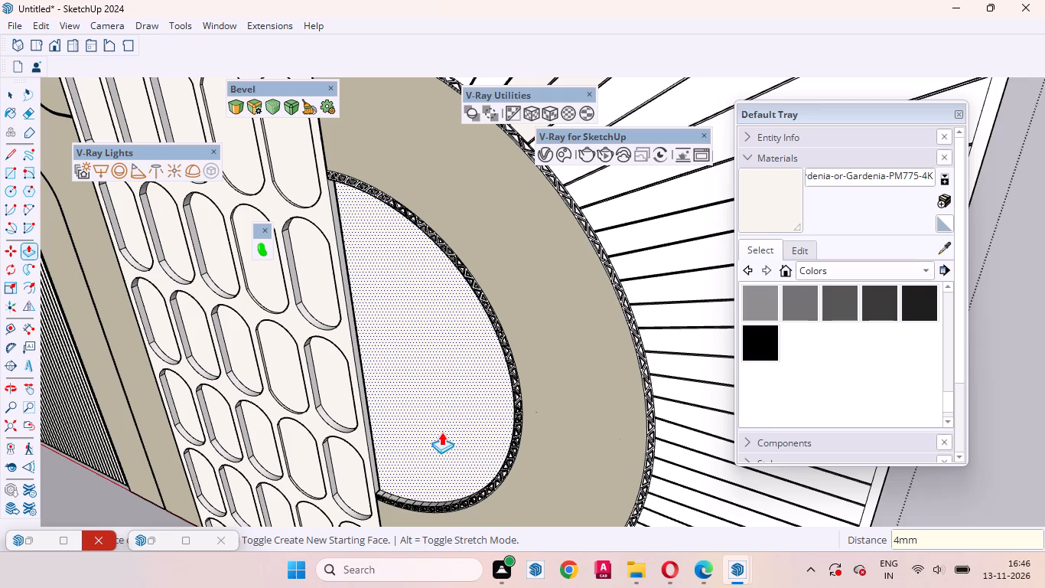
pyautogui.press('space')
# Repeat the last Push/Pull distance on the beige ring between the two triangle-patterned bands.
pyautogui.scroll(2, 421, 507)
pyautogui.moveTo(457, 474); pyautogui.dragTo(470, 474, button='middle')
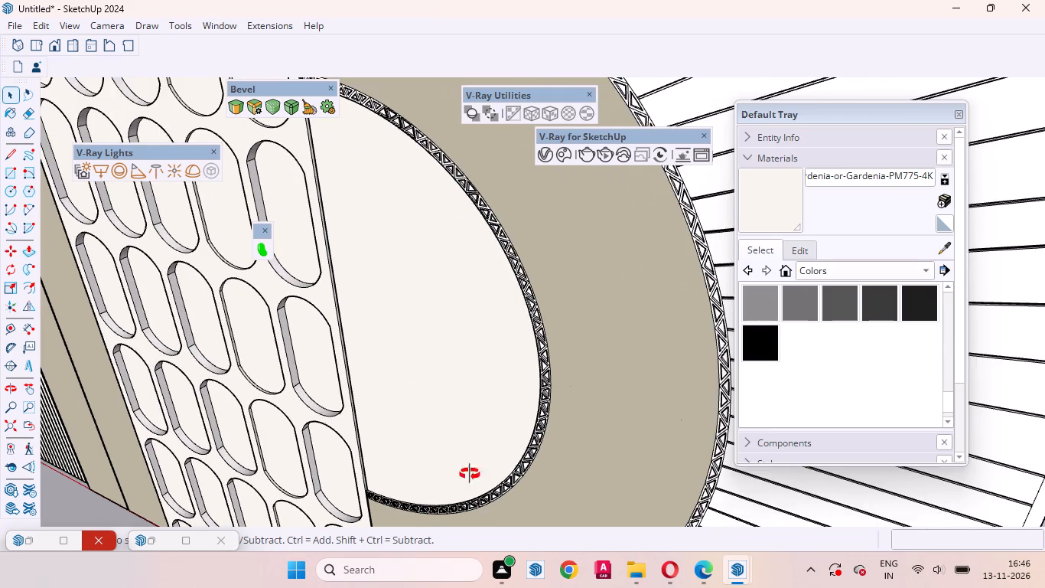
pyautogui.moveTo(470, 474); pyautogui.dragTo(652, 475, button='middle')
pyautogui.scroll(20, 594, 389)
pyautogui.scroll(2, 594, 389)
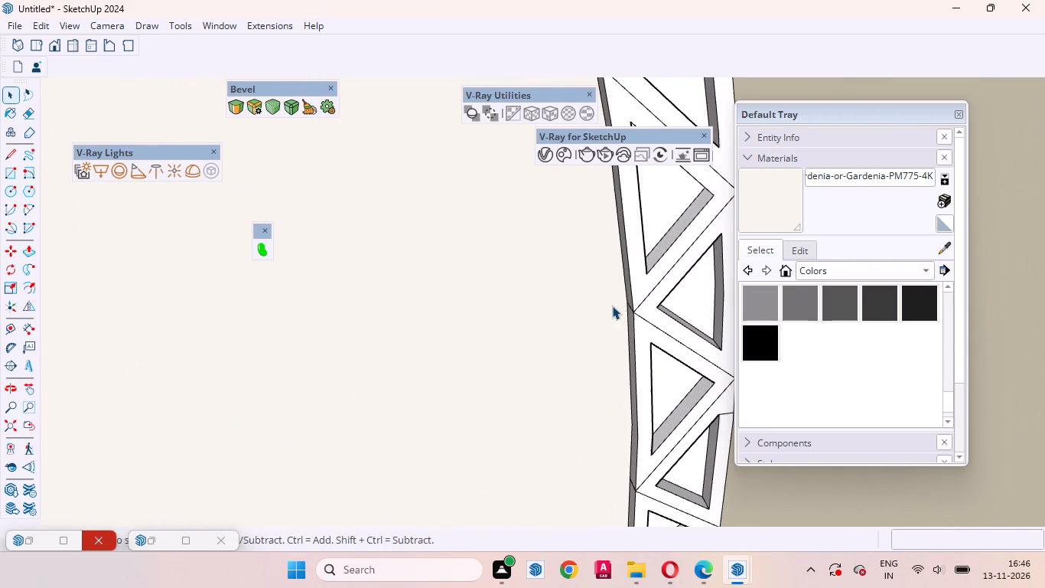
pyautogui.moveTo(604, 310); pyautogui.dragTo(682, 312, button='middle')
pyautogui.scroll(-14, 451, 400)
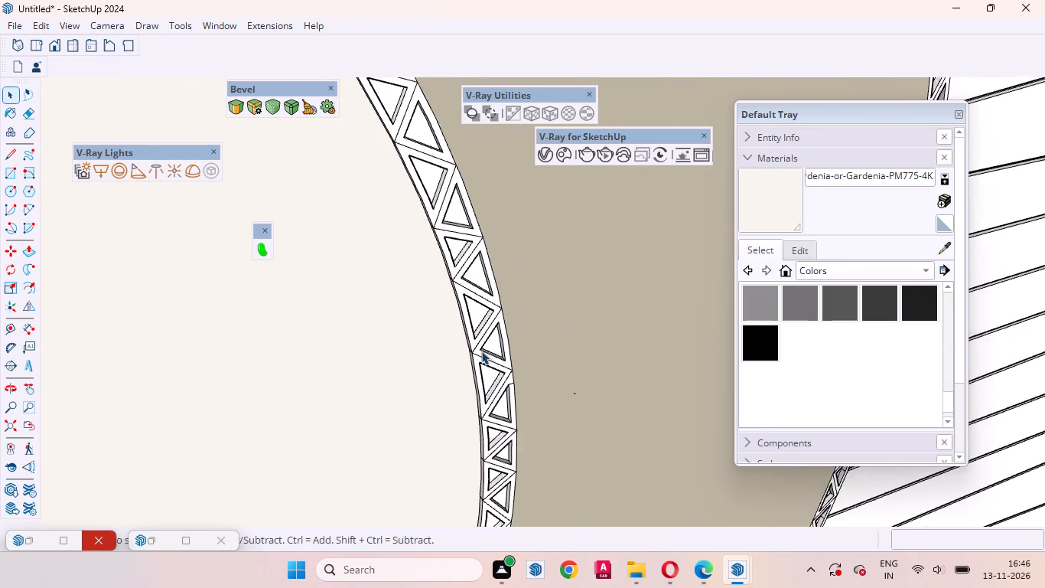
pyautogui.scroll(-3, 481, 351)
pyautogui.moveTo(519, 279); pyautogui.dragTo(174, 349, button='middle')
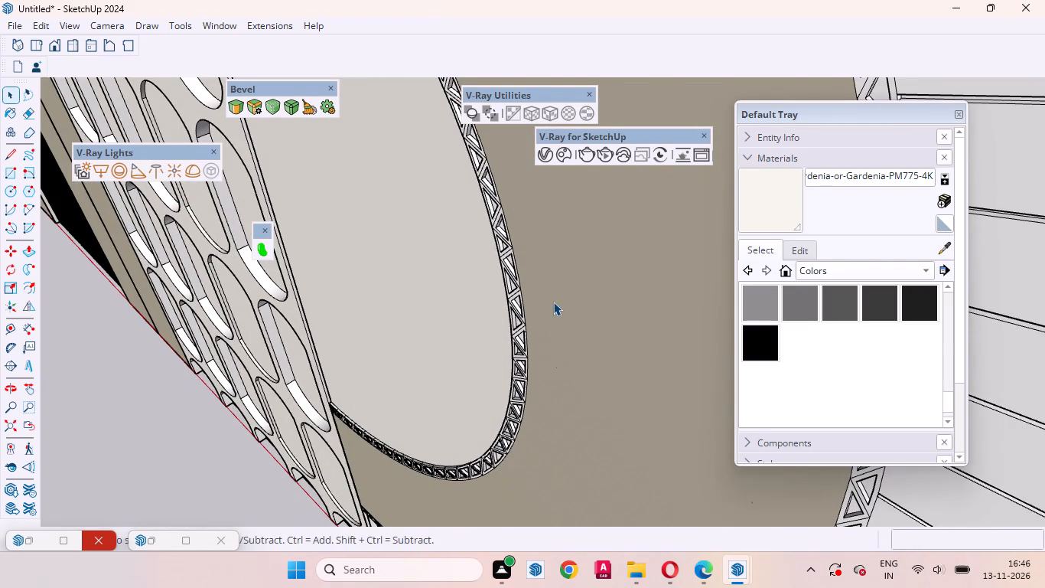
pyautogui.click(553, 302)
pyautogui.press('p')
pyautogui.doubleClick(553, 302)
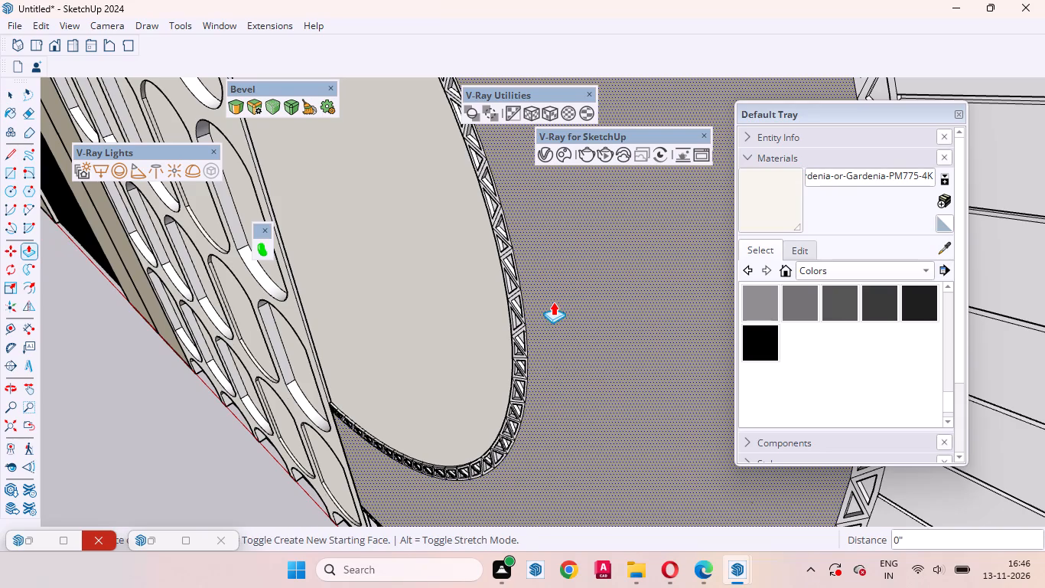
pyautogui.press('space')
# Examine the half-circle motif and the whole wall panel from the front and from an oblique side angle.
pyautogui.scroll(-12, 523, 299)
pyautogui.moveTo(514, 344); pyautogui.dragTo(520, 344, button='middle')
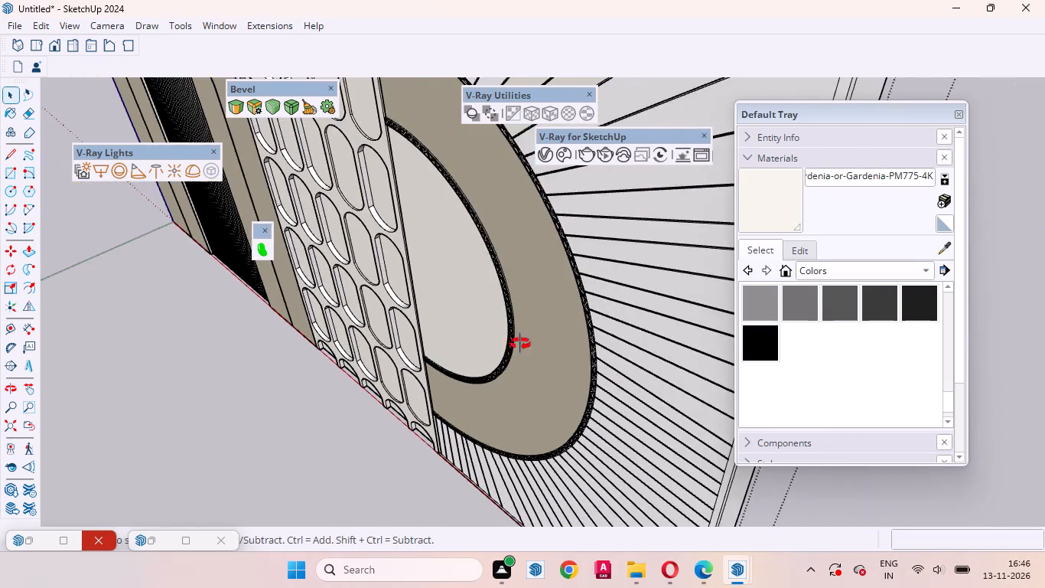
pyautogui.moveTo(520, 344); pyautogui.dragTo(656, 251, button='middle')
pyautogui.scroll(-12, 513, 254)
pyautogui.moveTo(534, 307); pyautogui.dragTo(692, 241, button='middle')
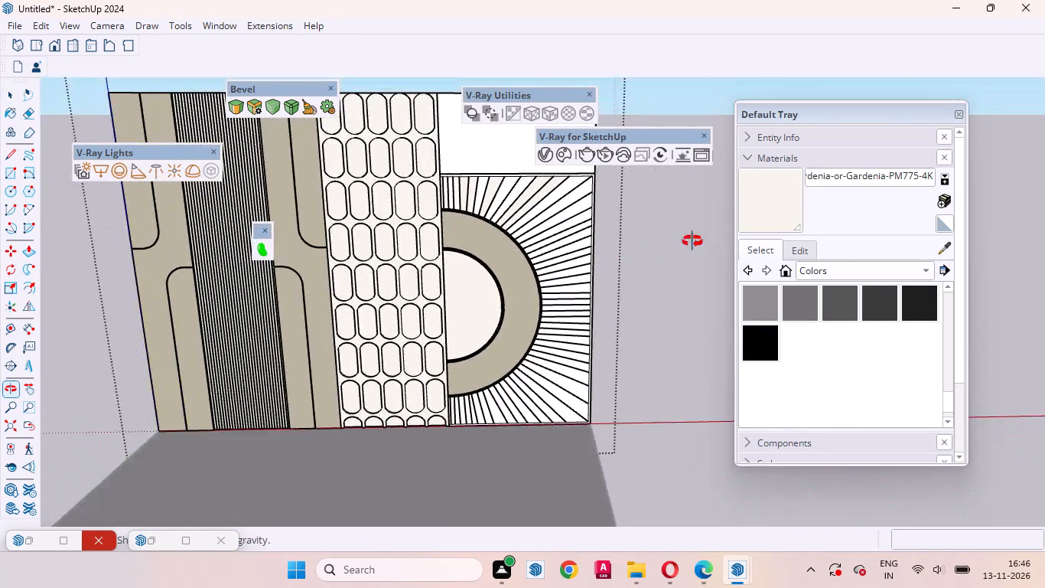
pyautogui.moveTo(692, 241); pyautogui.dragTo(309, 253, button='middle')
pyautogui.scroll(9, 437, 281)
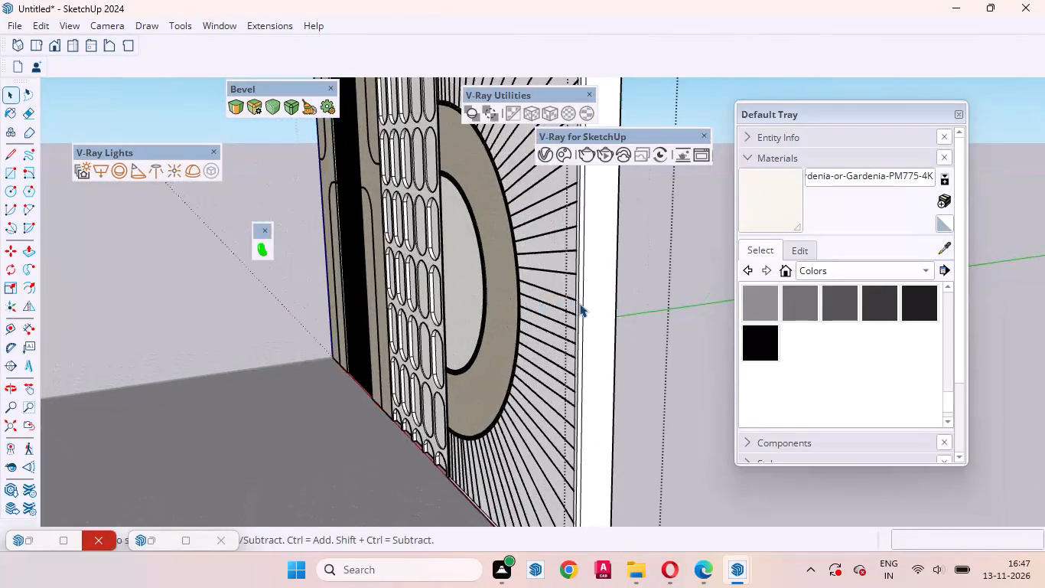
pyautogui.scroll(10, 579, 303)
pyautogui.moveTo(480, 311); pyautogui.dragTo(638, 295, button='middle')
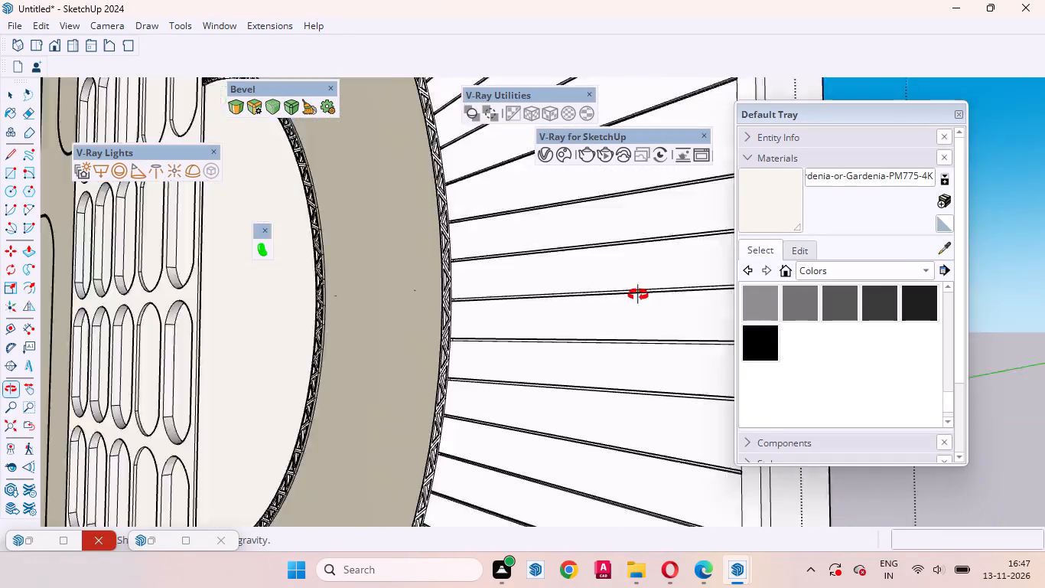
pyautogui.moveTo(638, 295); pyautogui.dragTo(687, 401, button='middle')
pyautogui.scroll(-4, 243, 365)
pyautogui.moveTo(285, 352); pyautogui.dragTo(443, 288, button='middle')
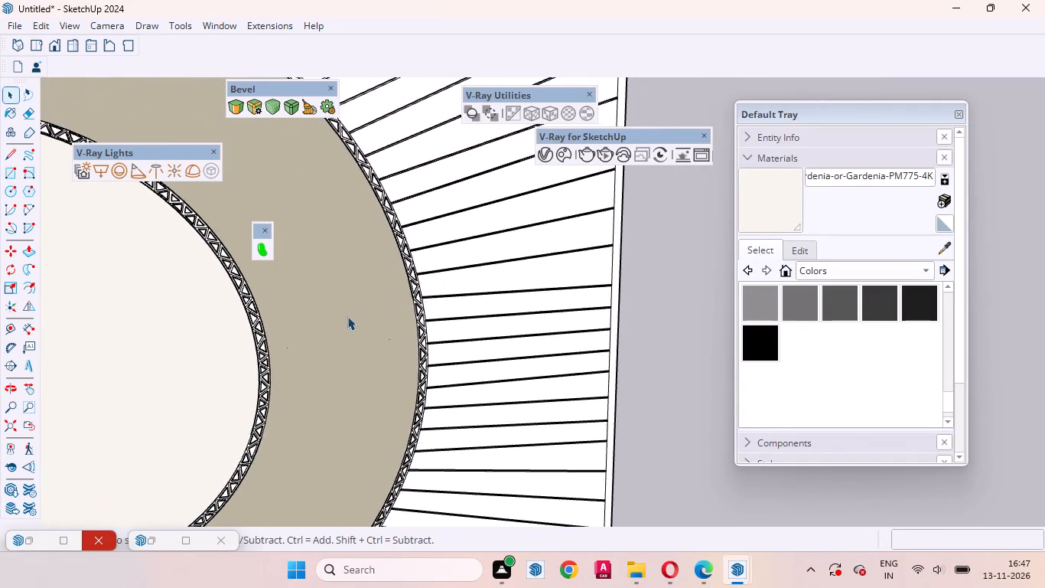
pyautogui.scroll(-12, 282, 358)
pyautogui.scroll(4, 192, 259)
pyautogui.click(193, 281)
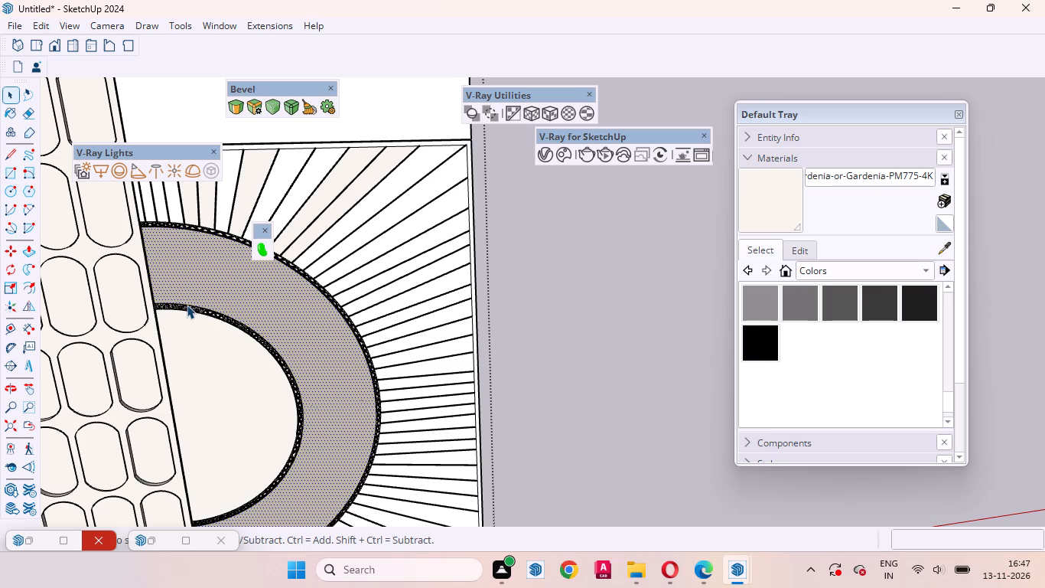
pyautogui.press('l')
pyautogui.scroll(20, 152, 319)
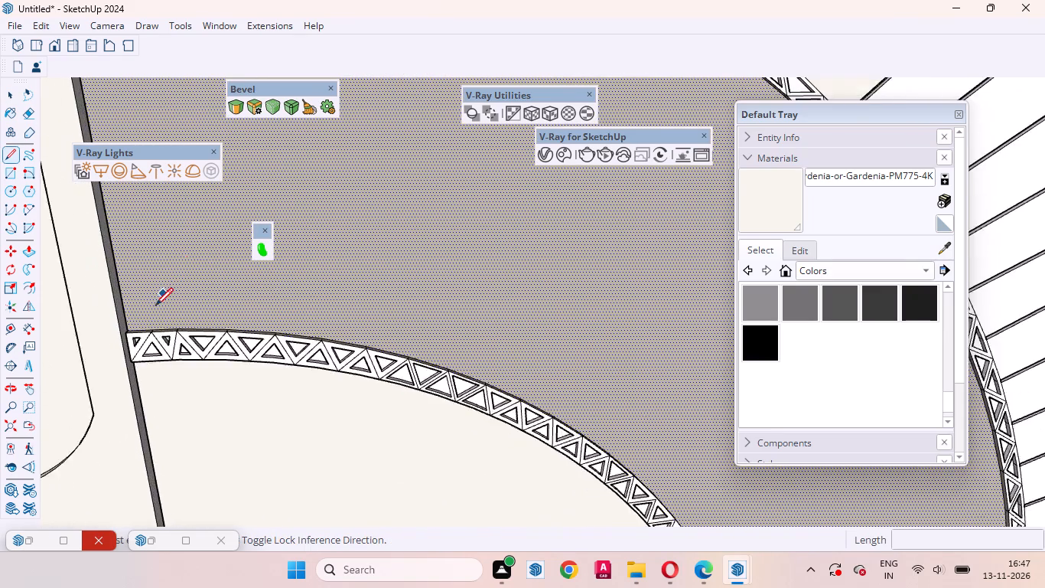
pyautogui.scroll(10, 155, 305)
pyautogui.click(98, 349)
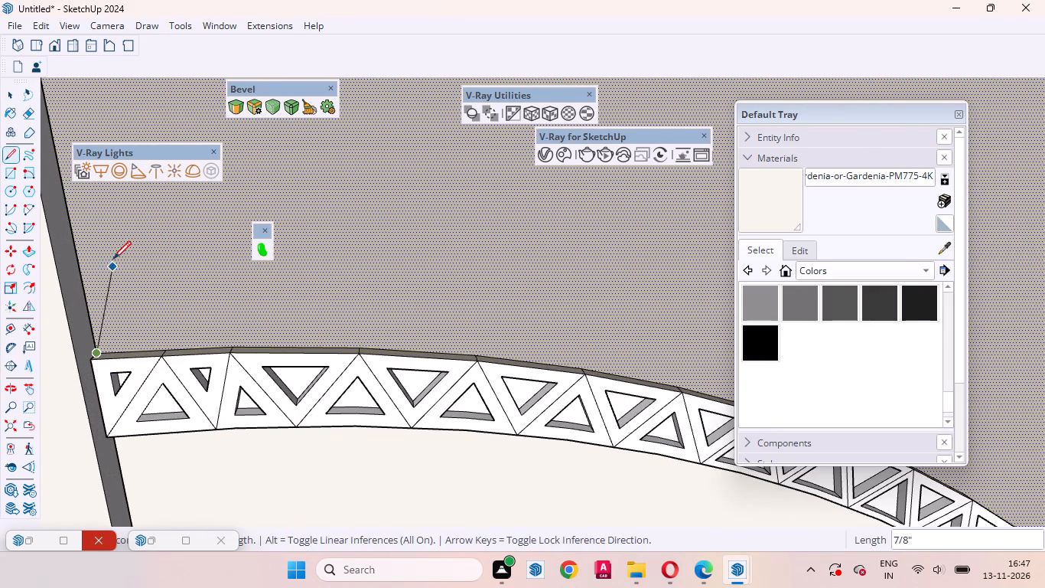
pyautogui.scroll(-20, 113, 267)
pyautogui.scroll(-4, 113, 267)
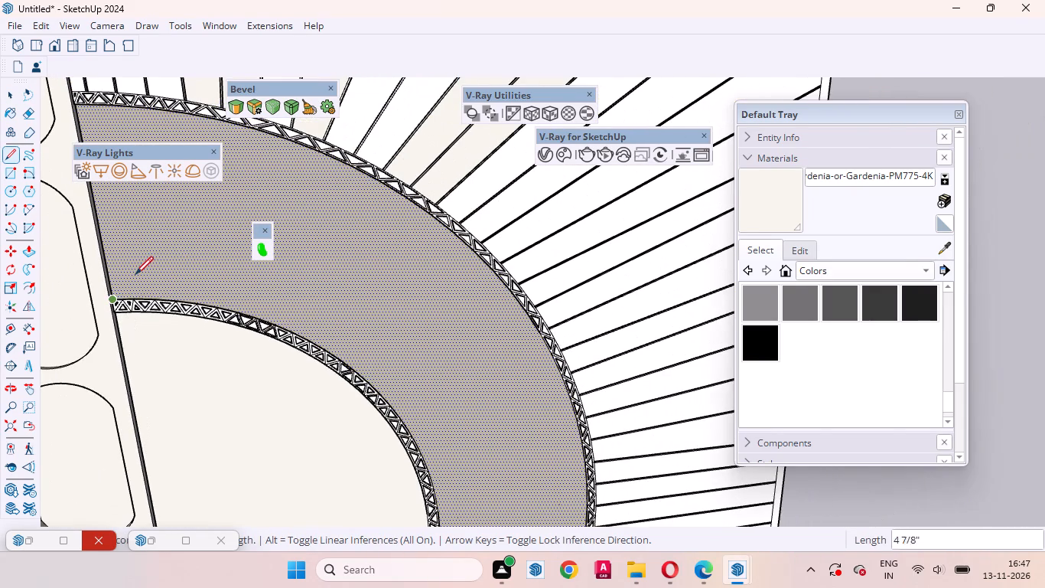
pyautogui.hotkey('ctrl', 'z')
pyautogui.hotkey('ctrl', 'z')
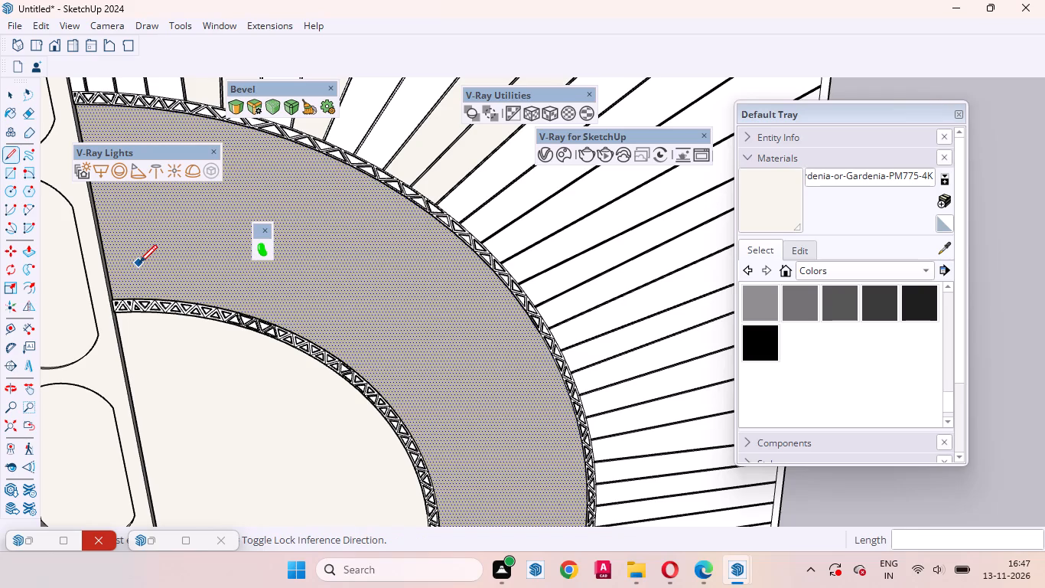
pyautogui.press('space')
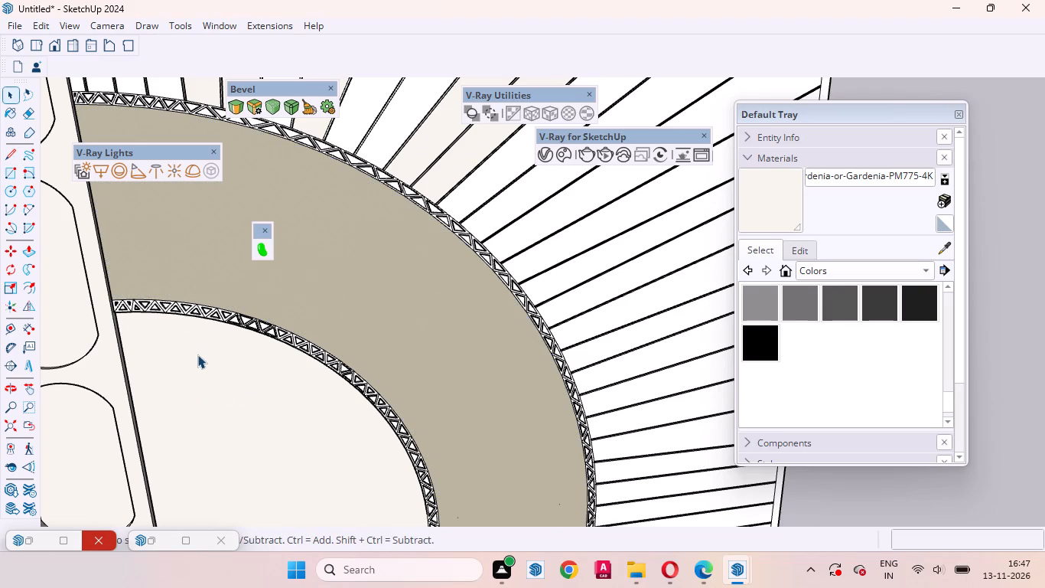
# Undo the last Push/Pull on the beige ring between the two triangle-patterned bands.
pyautogui.hotkey('ctrl', 'z')
# Draw a line across the beige ring from the inner to the outer triangle-patterned band, just beside the upper straight end by the oval grid.
pyautogui.scroll(3, 301, 350)
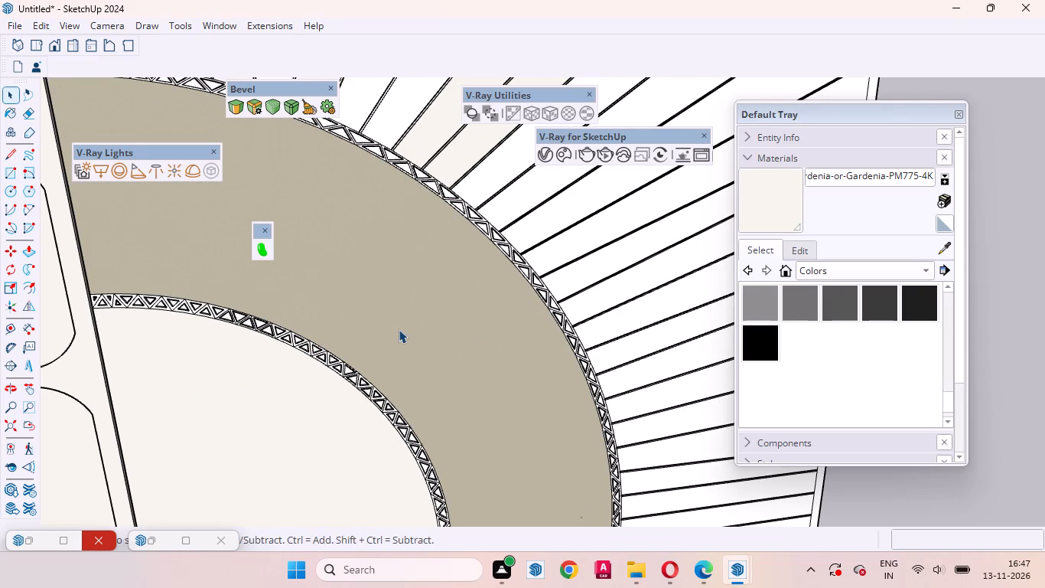
pyautogui.click(399, 329)
pyautogui.scroll(3, 83, 260)
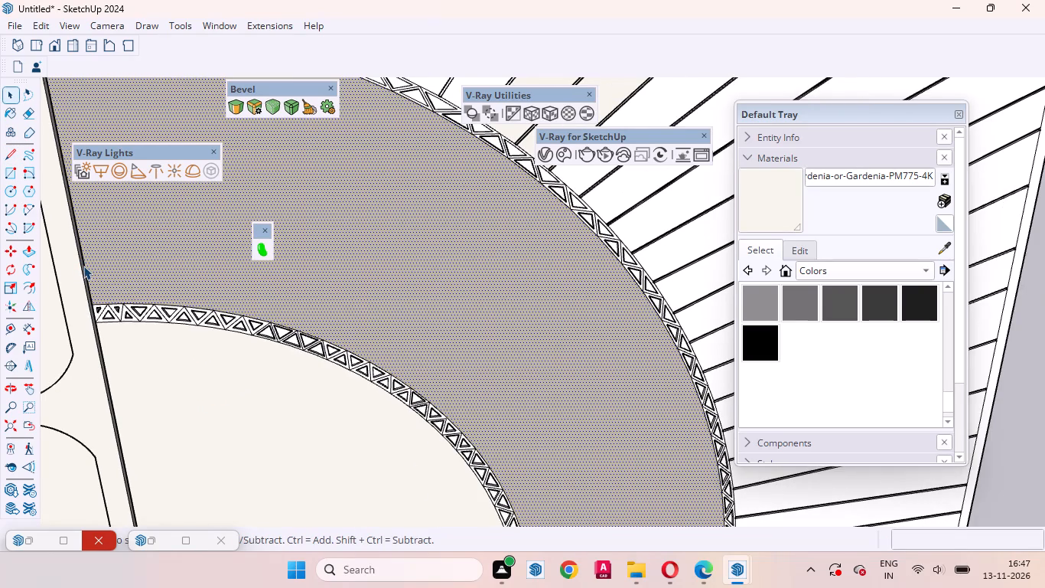
pyautogui.press('l')
pyautogui.scroll(-6, 269, 397)
pyautogui.scroll(4, 174, 362)
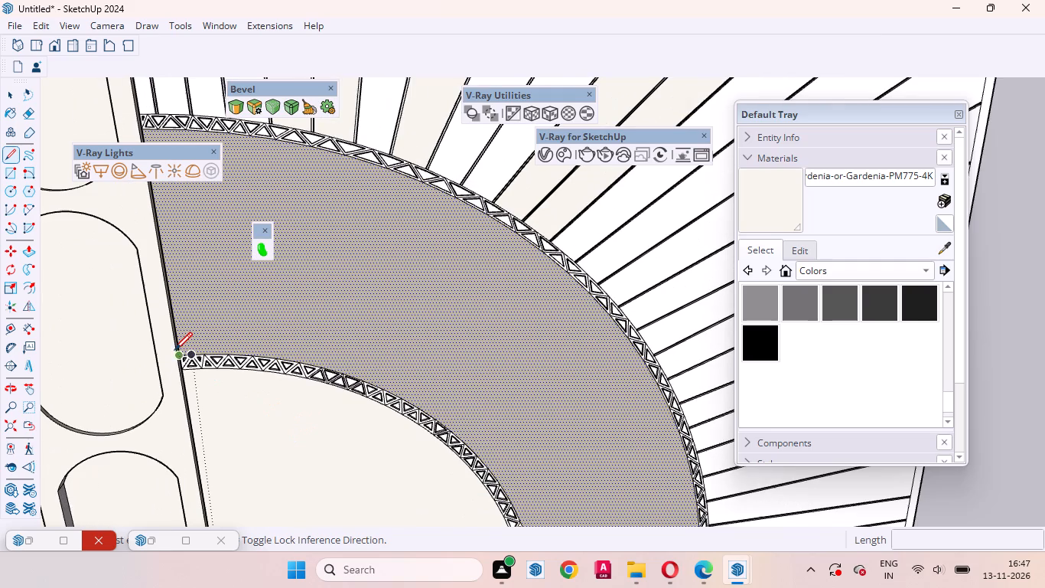
pyautogui.scroll(2, 178, 352)
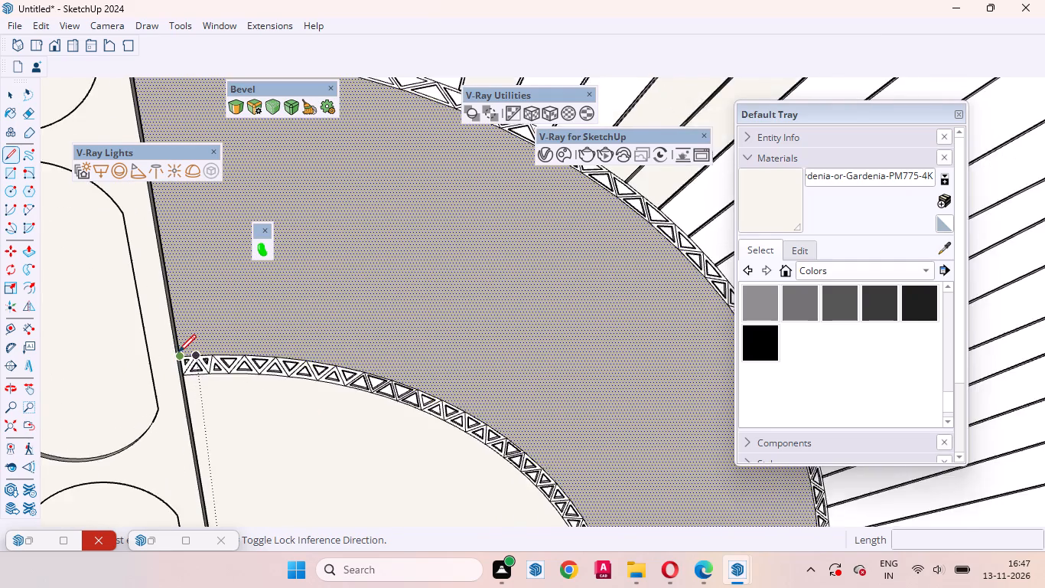
pyautogui.scroll(5, 178, 352)
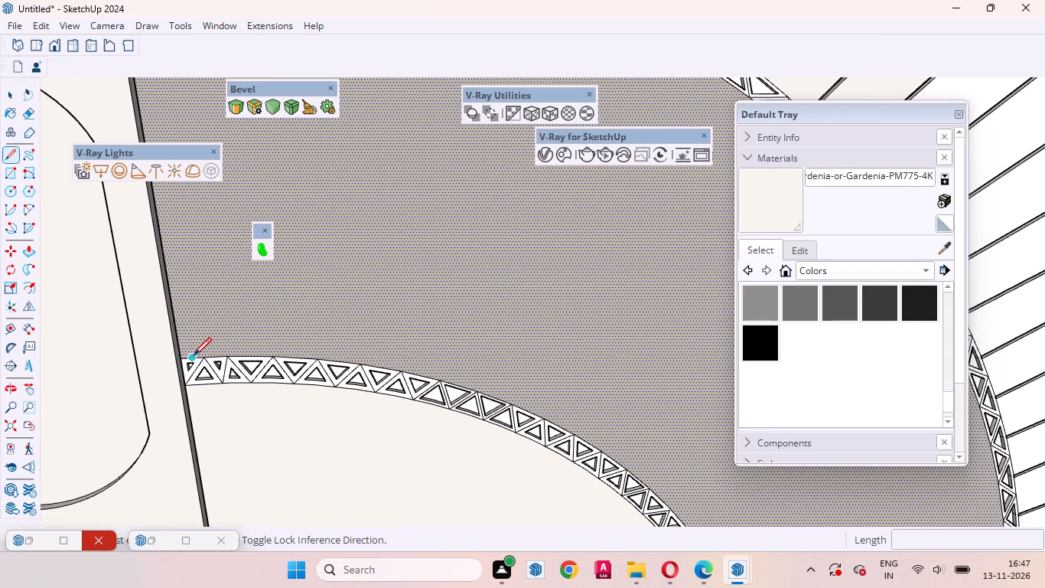
pyautogui.scroll(9, 200, 355)
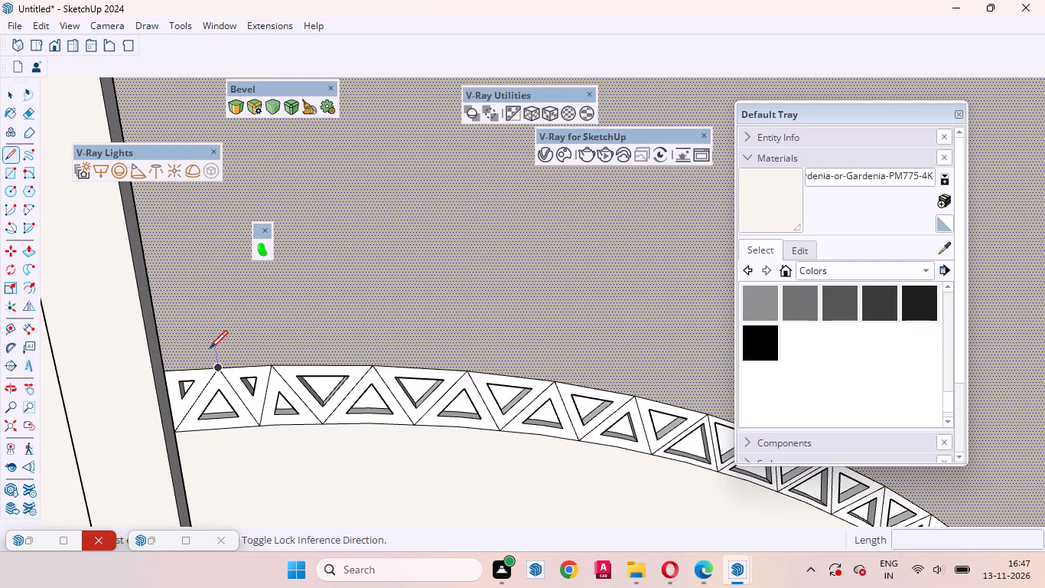
pyautogui.click(220, 364)
pyautogui.scroll(-15, 233, 361)
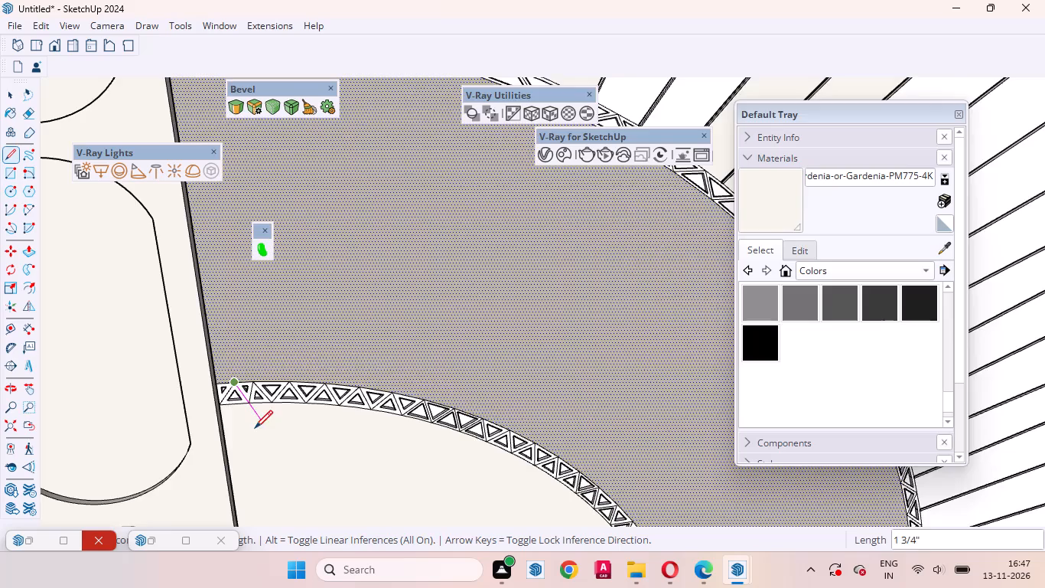
pyautogui.scroll(-9, 255, 428)
pyautogui.scroll(7, 241, 315)
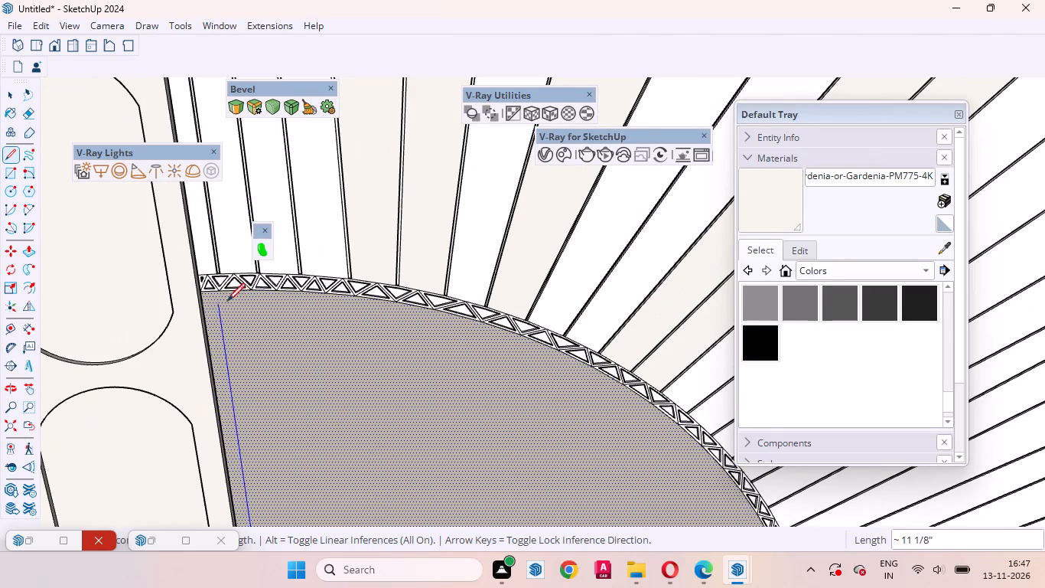
pyautogui.click(213, 292)
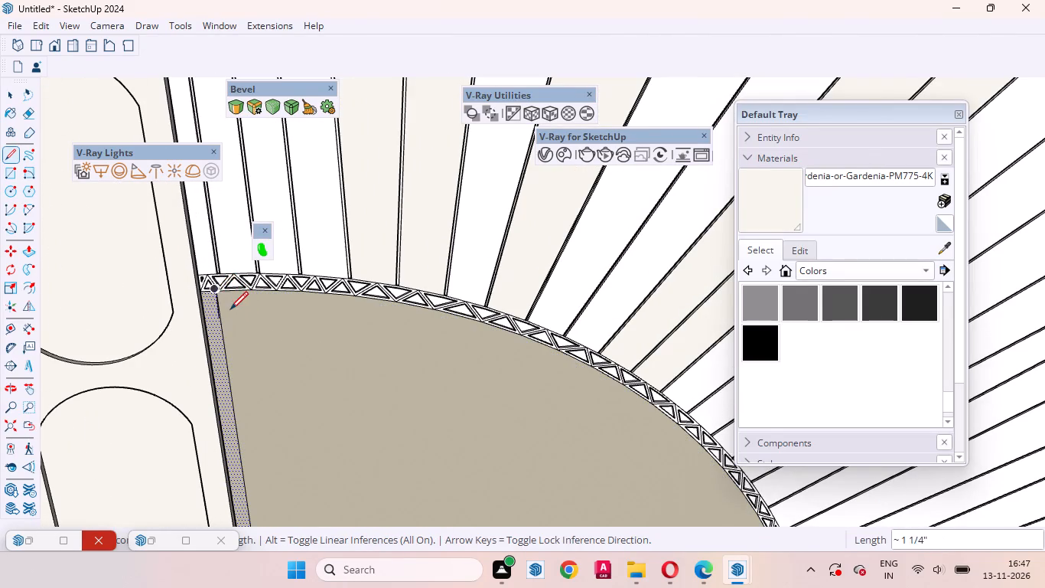
# Continue the ring division as a zigzag: a diagonal about 1' to the inner band, and a line about 11 5/8" back to the outer band.
pyautogui.scroll(-12, 273, 384)
pyautogui.scroll(3, 260, 397)
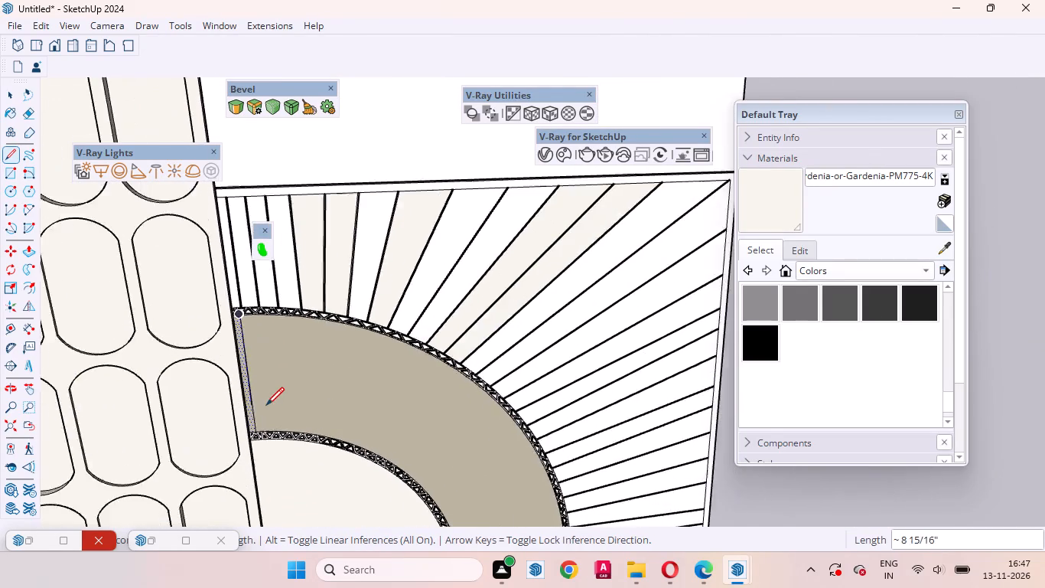
pyautogui.scroll(7, 266, 405)
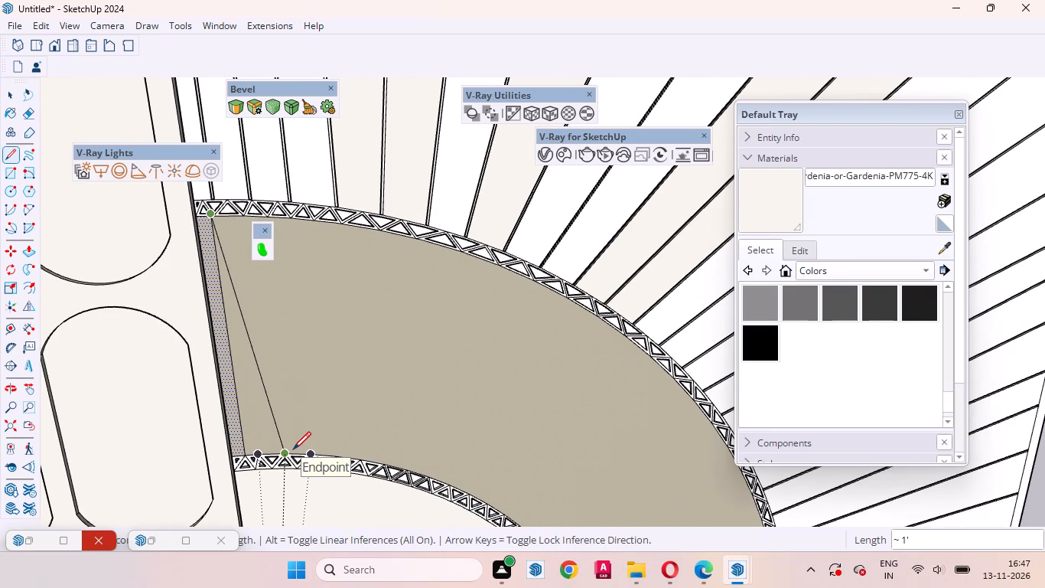
pyautogui.click(293, 449)
pyautogui.click(285, 453)
pyautogui.scroll(-7, 301, 374)
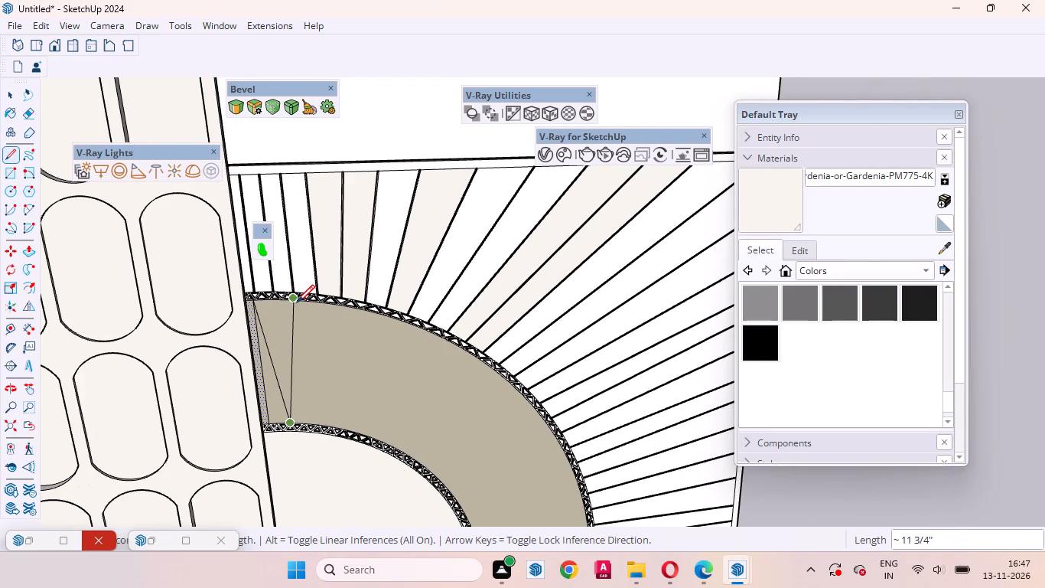
pyautogui.scroll(11, 297, 302)
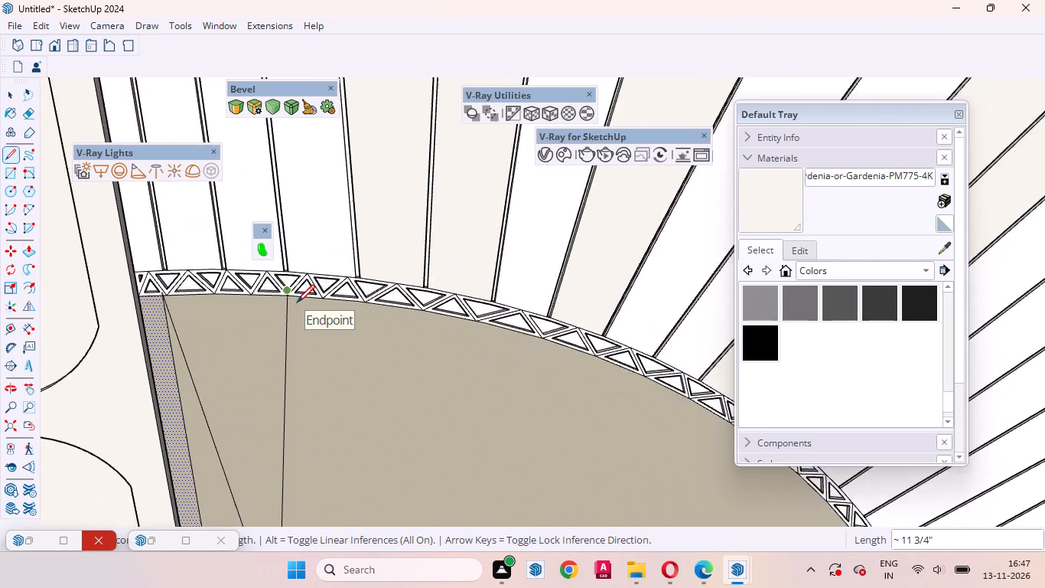
pyautogui.scroll(3, 297, 302)
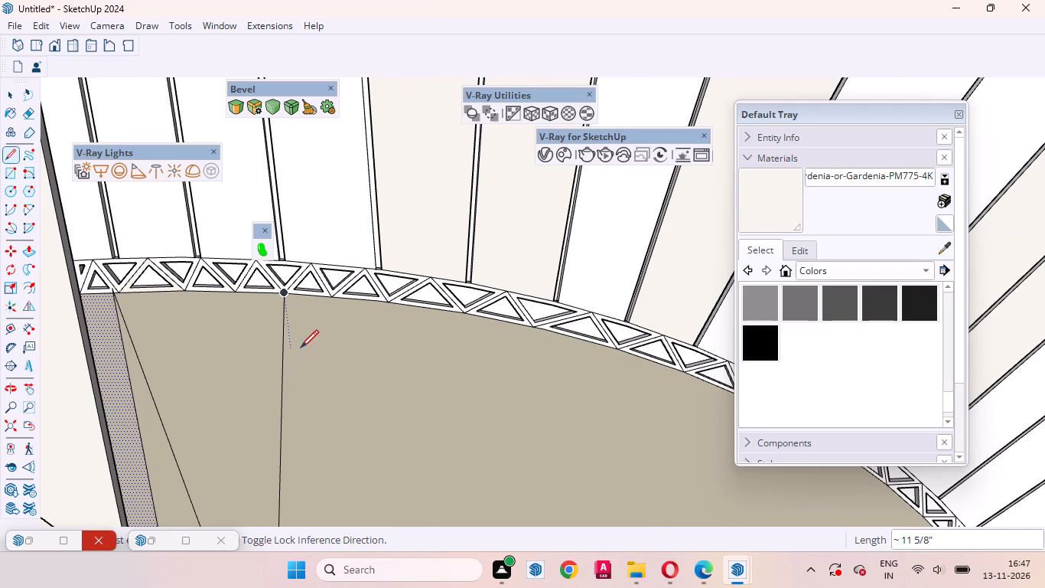
pyautogui.press('space')
pyautogui.click(239, 351)
pyautogui.scroll(-13, 234, 324)
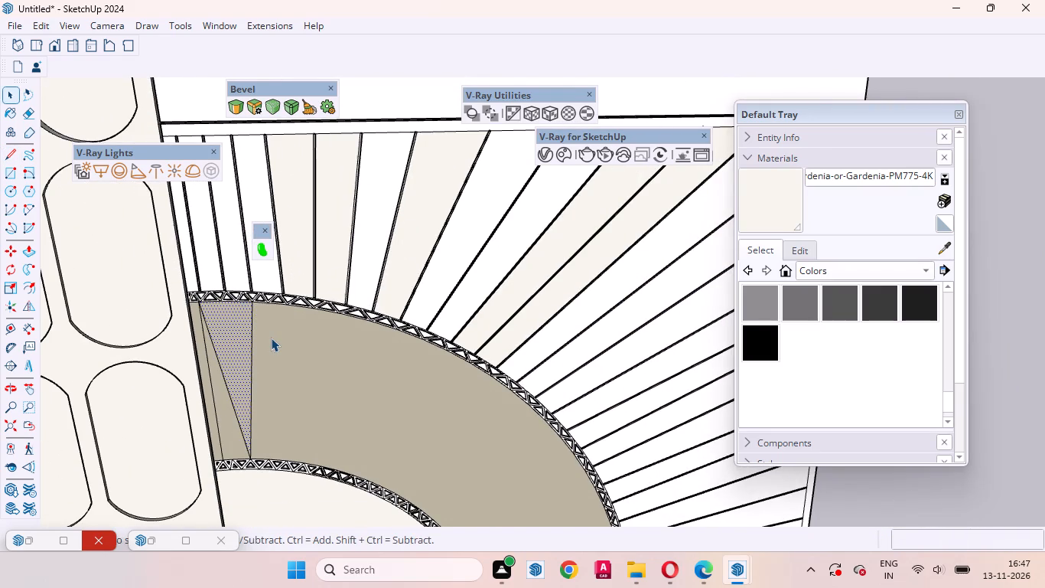
# Extend the zigzag across the ring with a diagonal about 1' 1/2" to the inner band and a line about 11 5/8" back outward.
pyautogui.press('l')
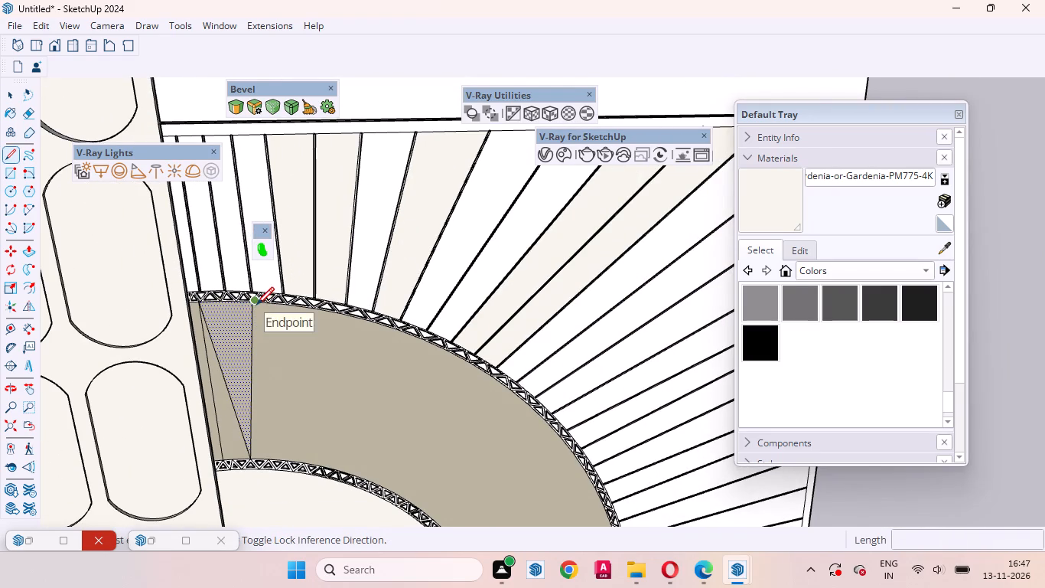
pyautogui.scroll(8, 256, 304)
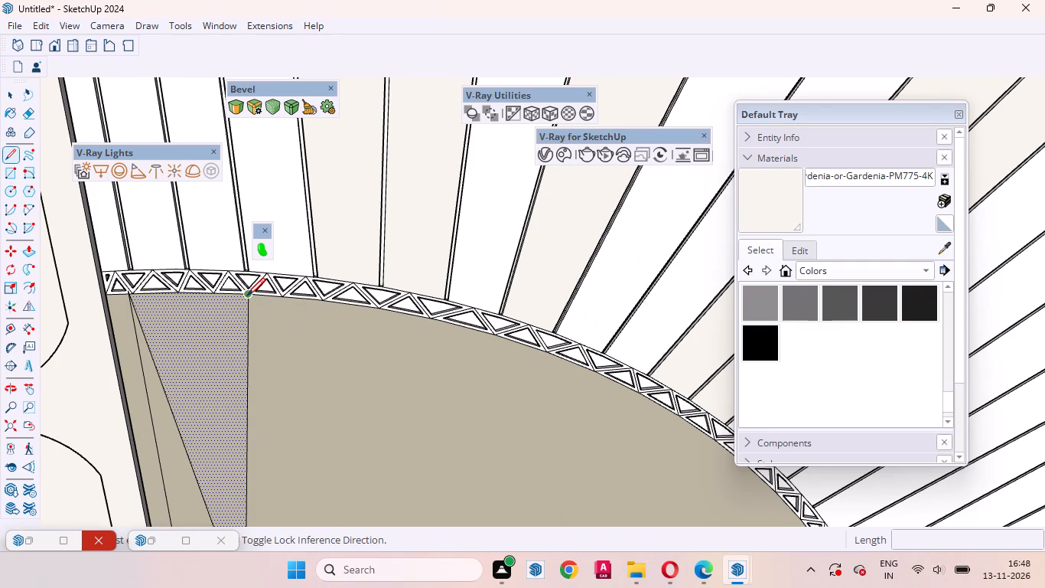
pyautogui.click(247, 296)
pyautogui.scroll(-15, 282, 377)
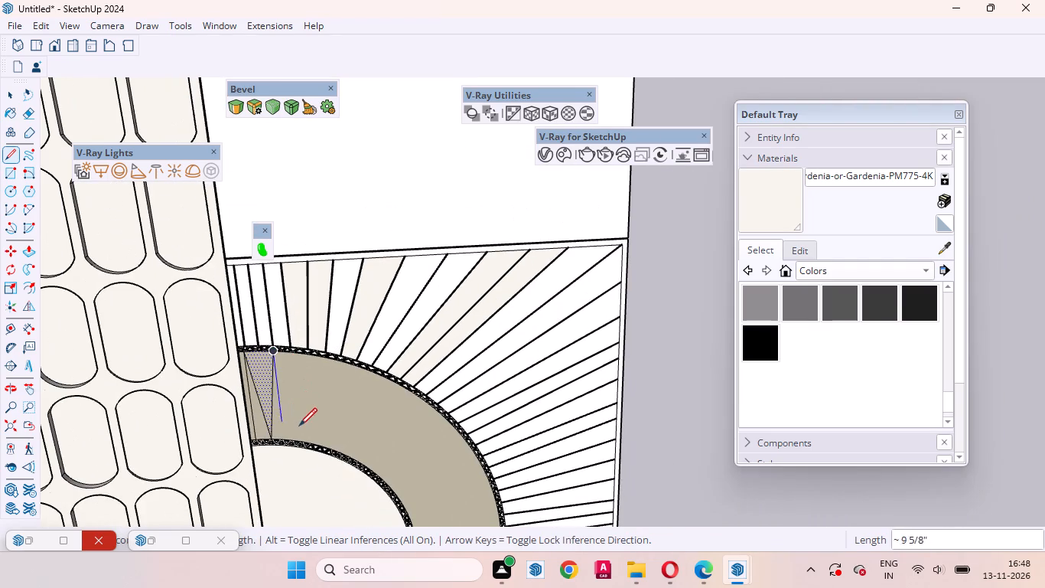
pyautogui.click(307, 438)
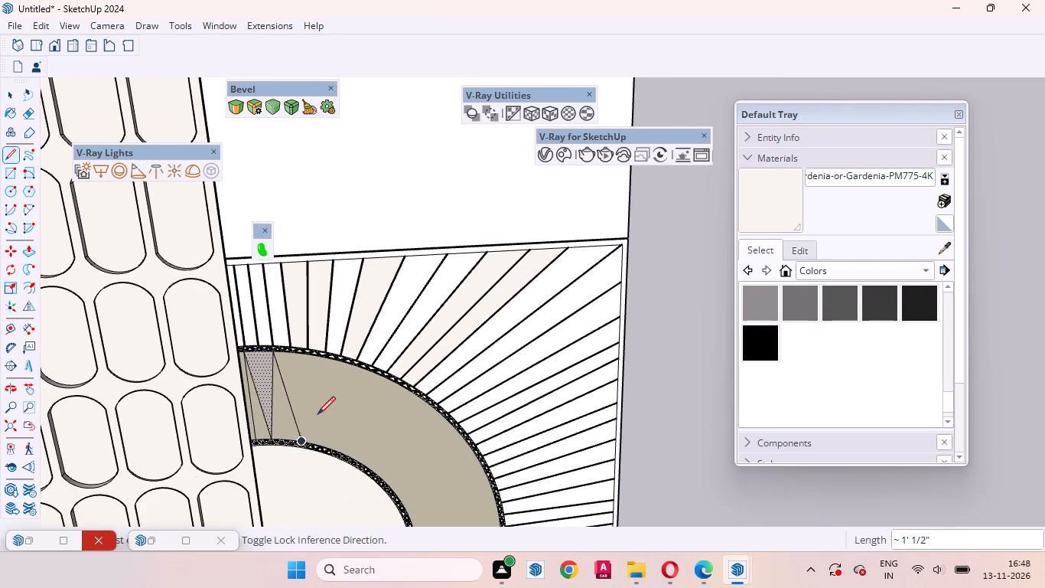
pyautogui.click(301, 437)
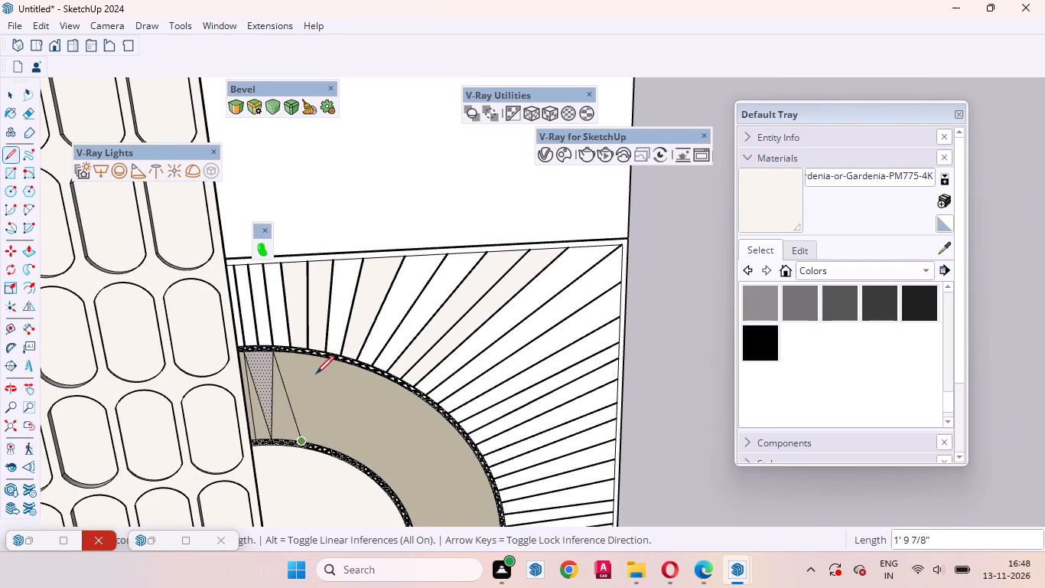
pyautogui.click(303, 443)
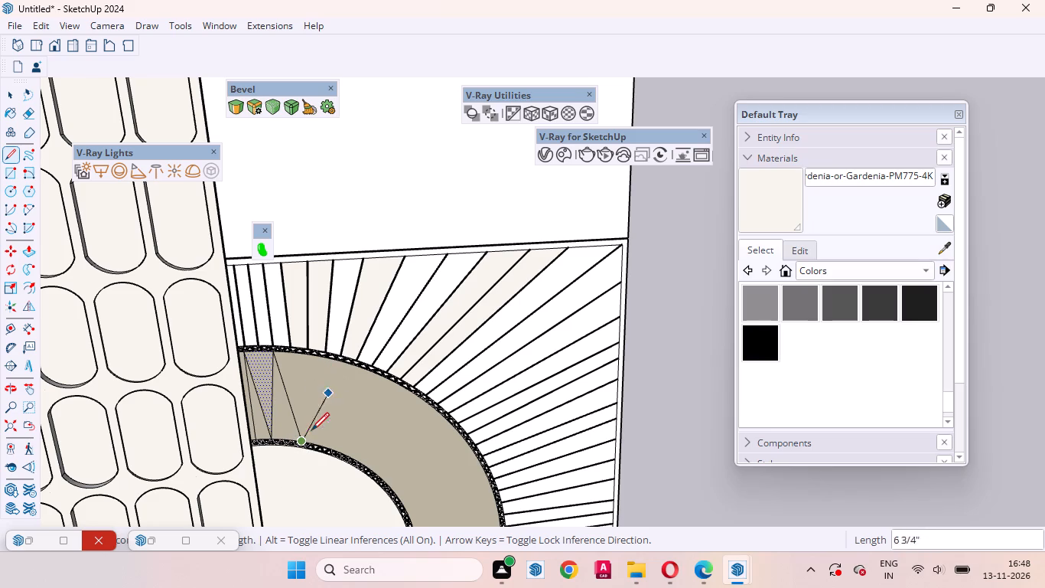
pyautogui.scroll(3, 324, 361)
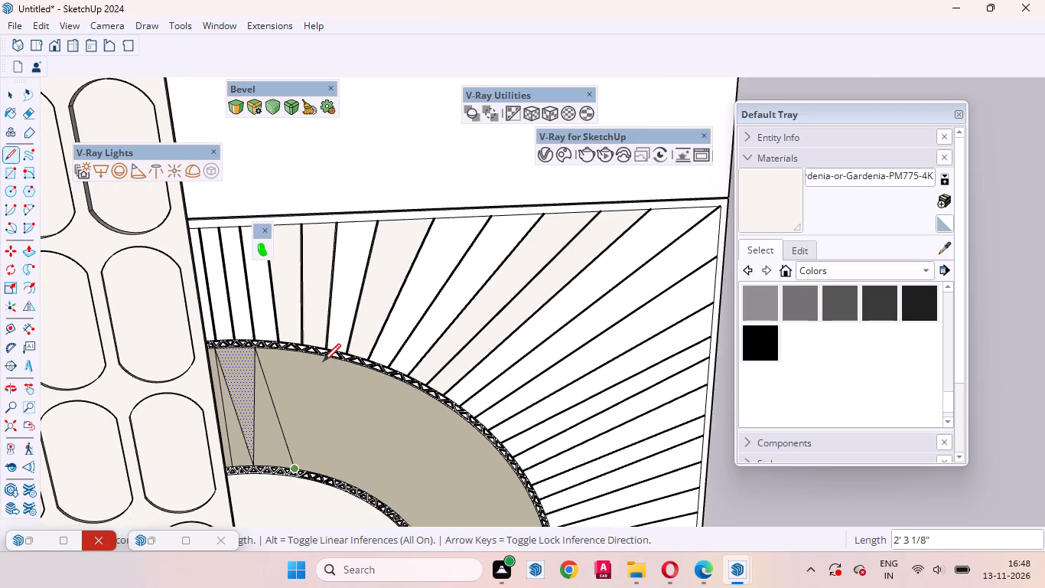
pyautogui.scroll(9, 323, 361)
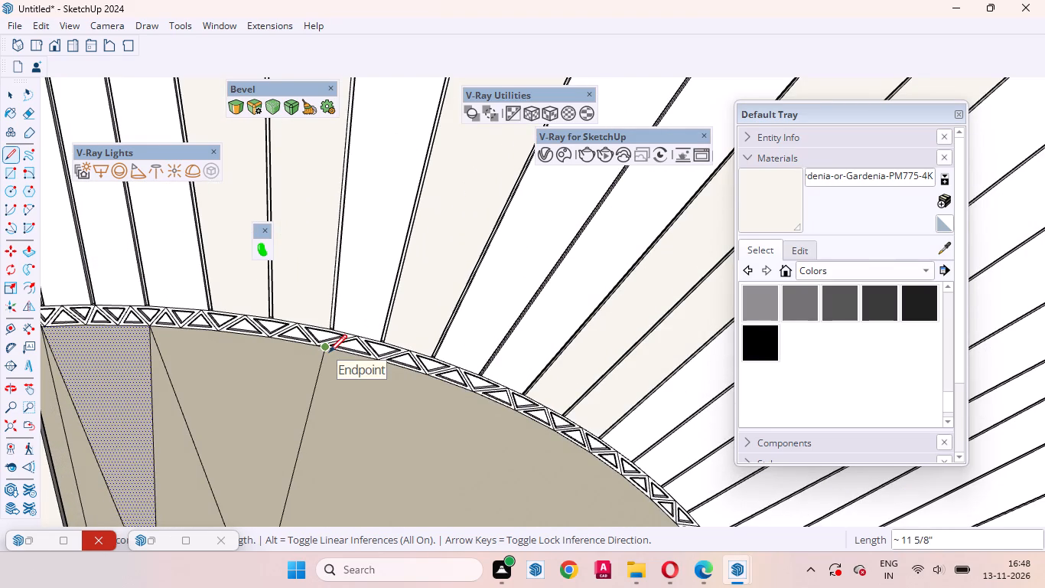
pyautogui.click(329, 352)
pyautogui.press('space')
pyautogui.click(265, 407)
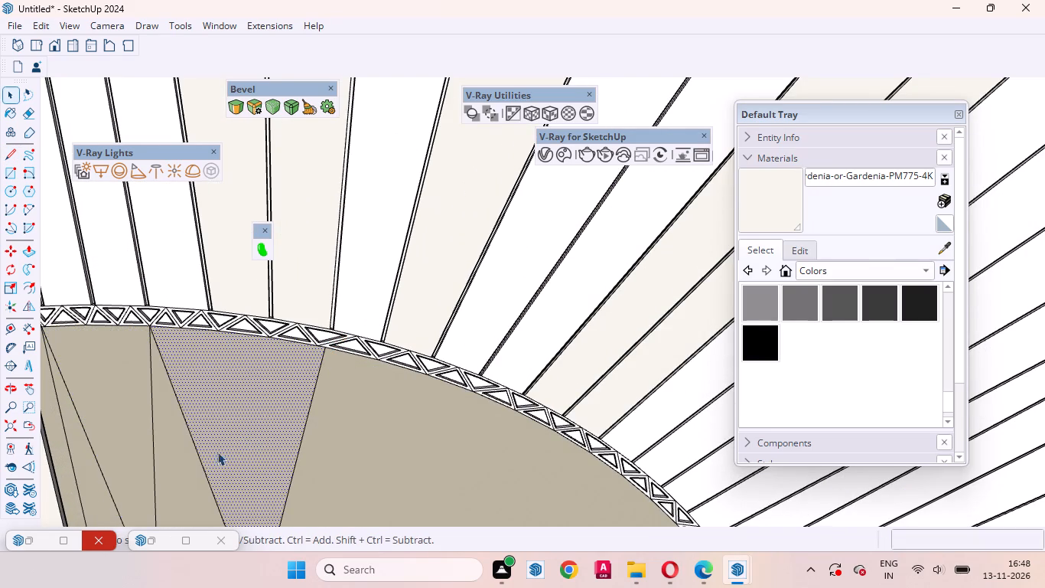
pyautogui.click(187, 462)
pyautogui.scroll(-20, 307, 424)
pyautogui.scroll(-1, 307, 424)
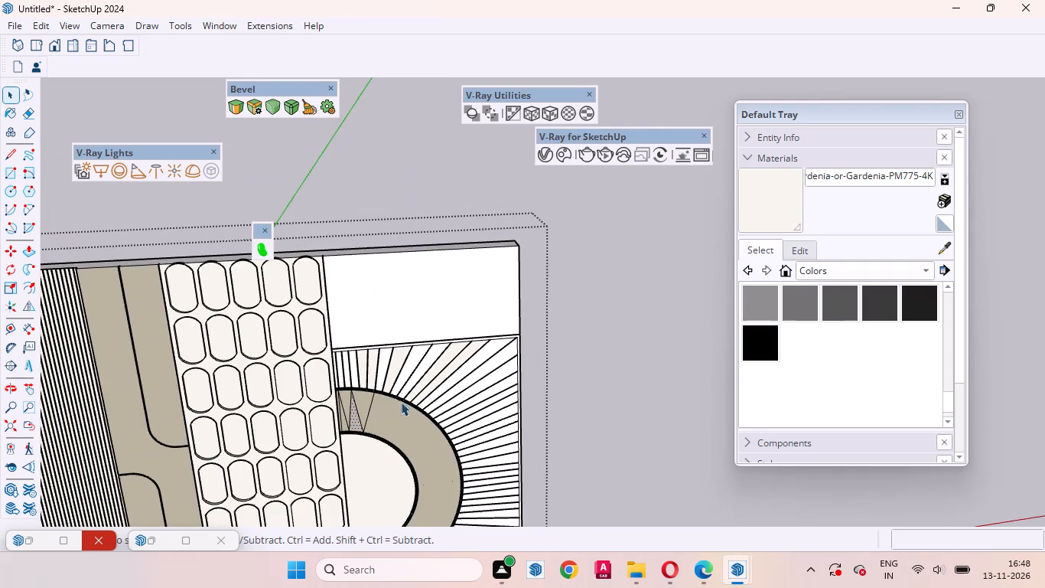
pyautogui.scroll(4, 387, 410)
pyautogui.click(379, 413)
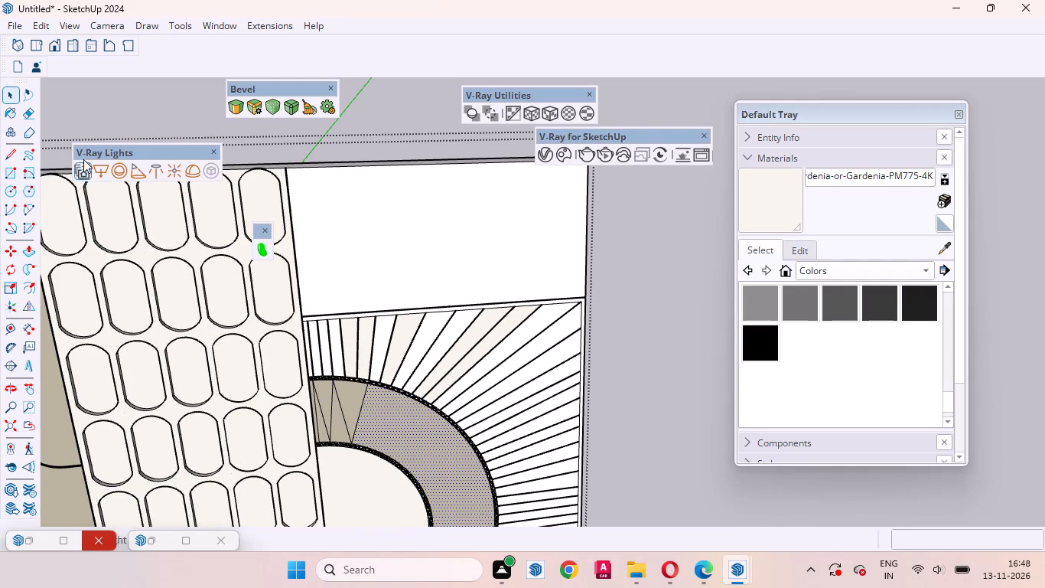
# Erase all the zigzag division lines across the beige ring between the two triangle-patterned bands.
pyautogui.click(22, 112)
pyautogui.scroll(12, 295, 465)
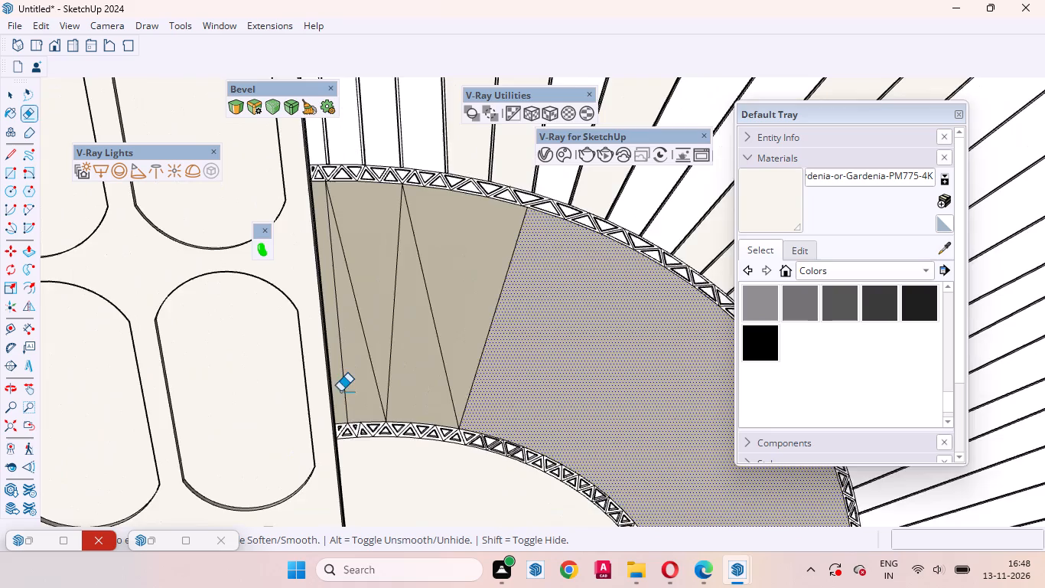
pyautogui.scroll(4, 340, 391)
pyautogui.moveTo(328, 328); pyautogui.dragTo(524, 314)
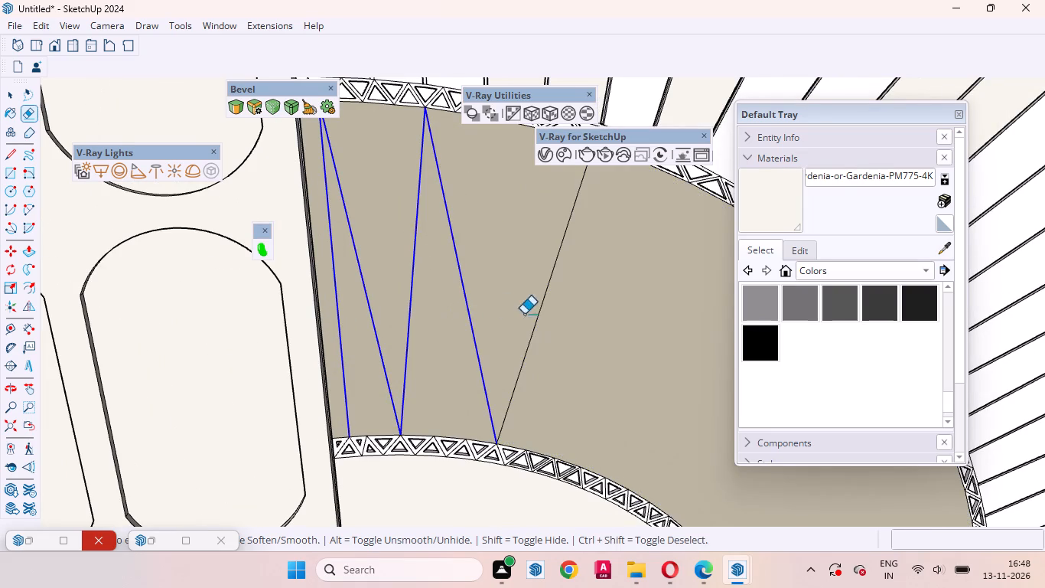
pyautogui.moveTo(524, 314); pyautogui.dragTo(585, 318)
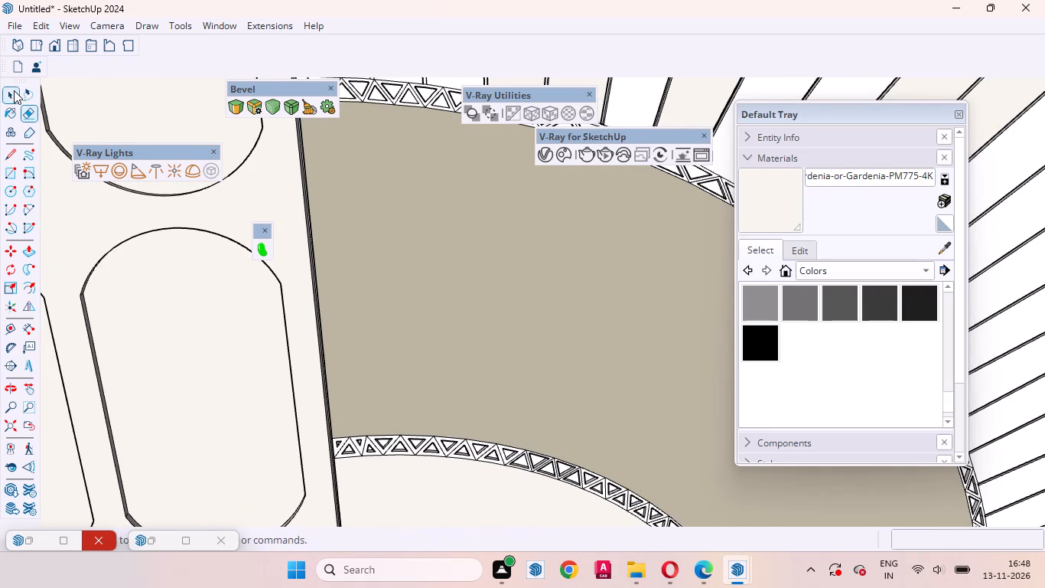
pyautogui.click(14, 90)
# Paint the narrow white sunburst rays beside the oval grid, at the motif's upper end, with the off-white Gardenia-PM775-4K material.
pyautogui.scroll(-12, 308, 337)
pyautogui.moveTo(517, 379); pyautogui.dragTo(350, 366, button='middle')
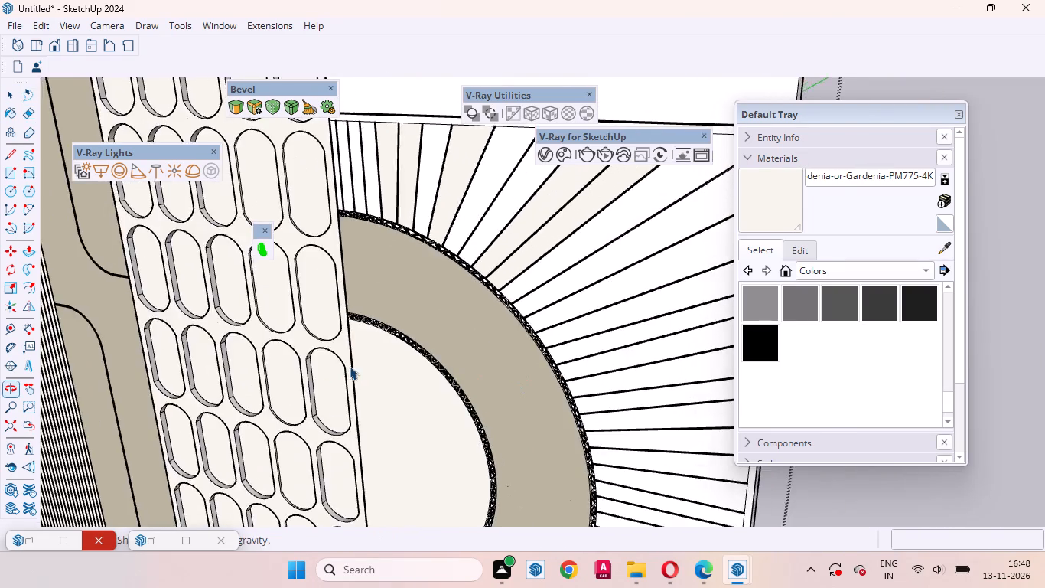
pyautogui.moveTo(350, 366); pyautogui.dragTo(340, 379, button='middle')
pyautogui.scroll(-10, 506, 304)
pyautogui.click(470, 360)
pyautogui.moveTo(477, 374); pyautogui.dragTo(529, 344, button='middle')
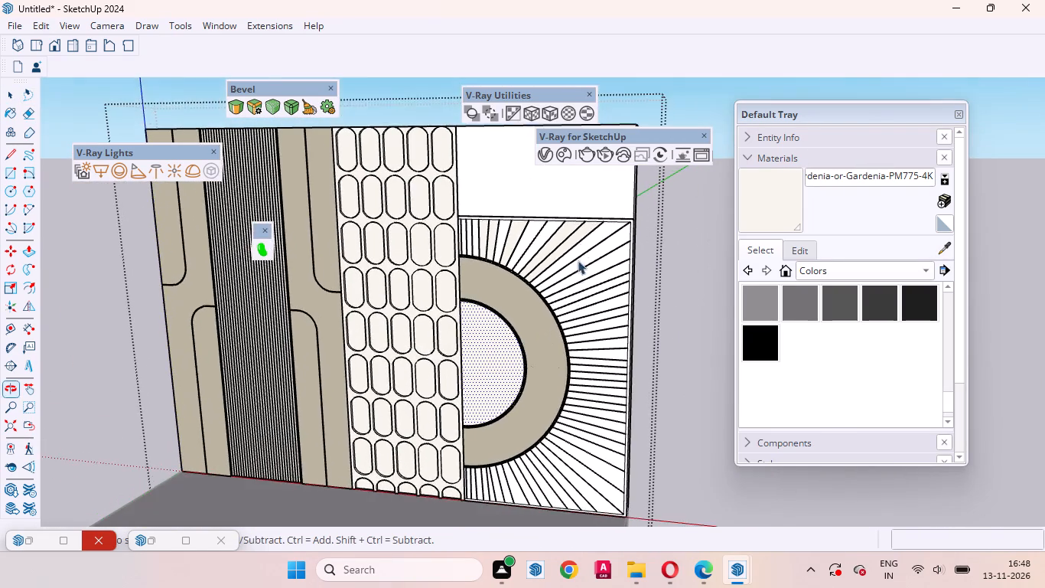
pyautogui.scroll(4, 589, 207)
pyautogui.click(768, 188)
pyautogui.scroll(5, 447, 315)
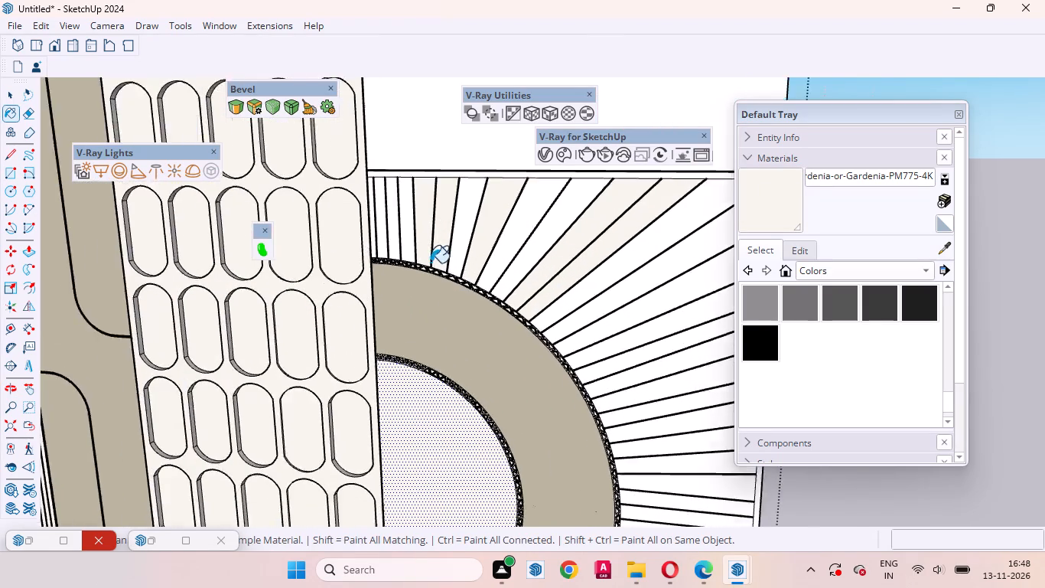
pyautogui.scroll(2, 431, 263)
pyautogui.click(389, 201)
pyautogui.scroll(7, 389, 199)
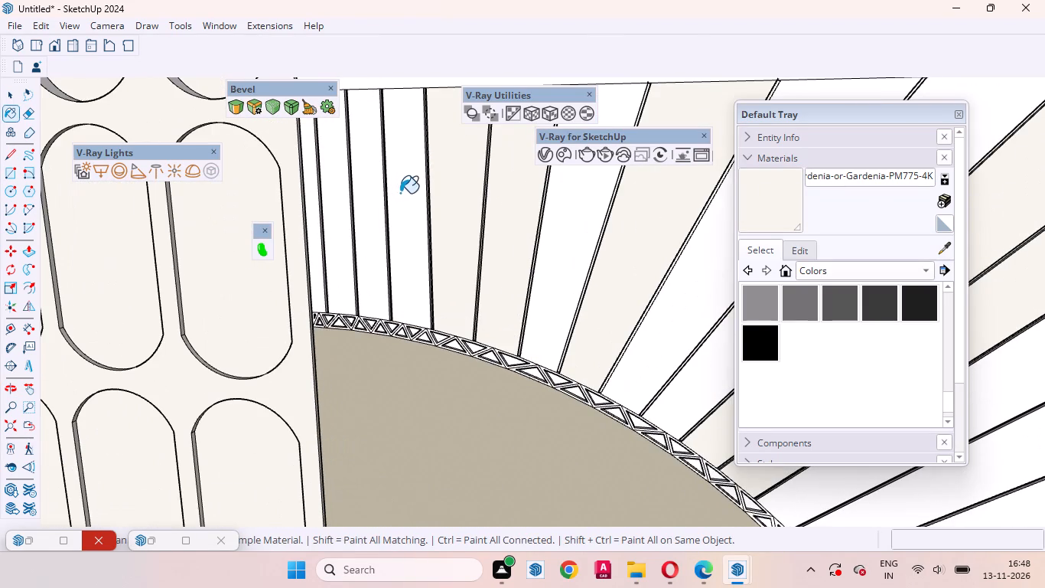
pyautogui.click(400, 193)
pyautogui.click(373, 195)
pyautogui.click(341, 206)
pyautogui.scroll(4, 314, 203)
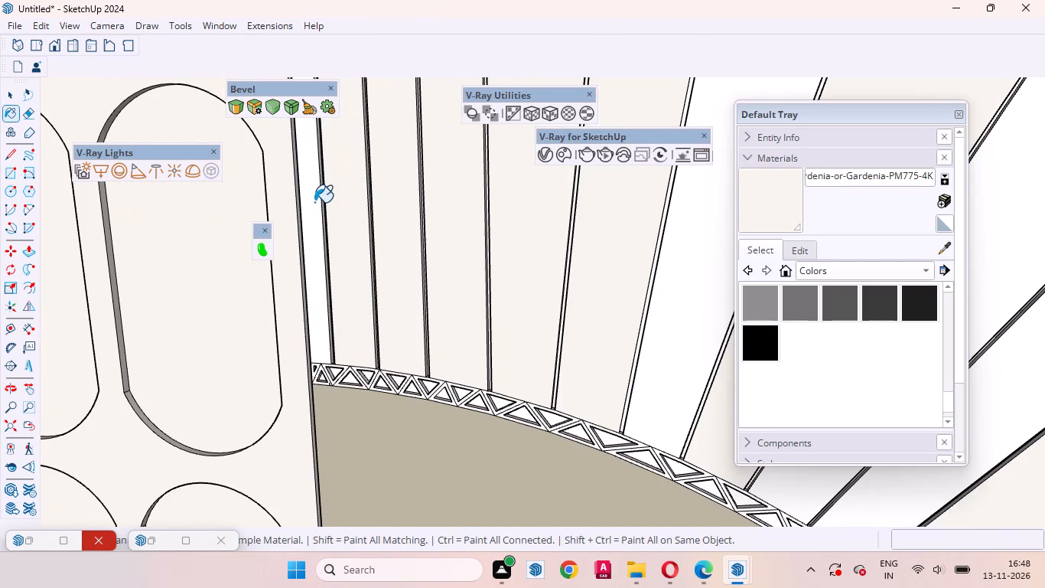
pyautogui.click(314, 199)
# Paint the white rays fanning toward the sunburst's upper outer corner with the same off-white Gardenia material.
pyautogui.scroll(-8, 343, 266)
pyautogui.click(511, 250)
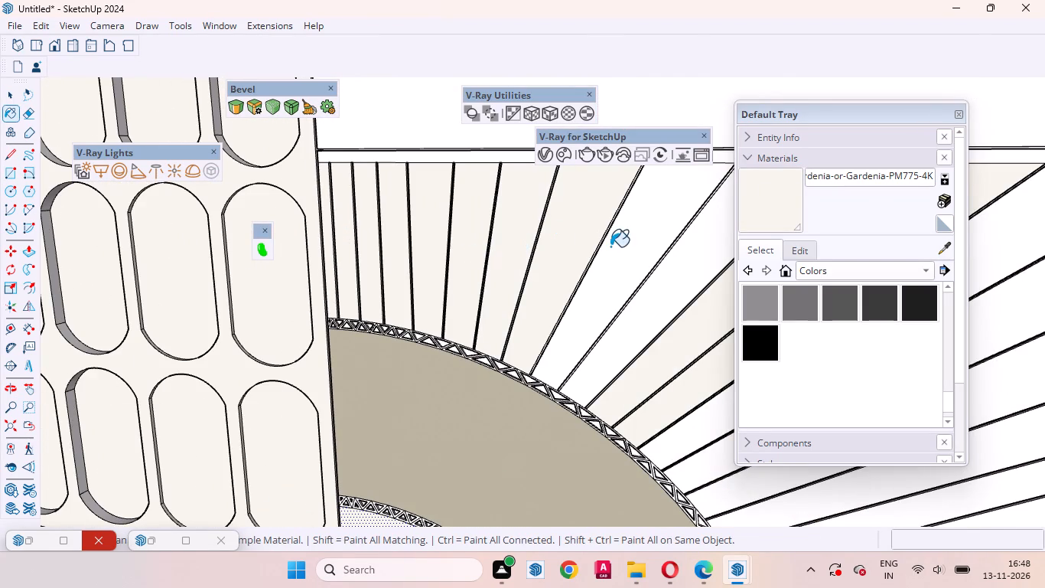
pyautogui.click(610, 247)
pyautogui.click(671, 275)
pyautogui.scroll(-9, 330, 306)
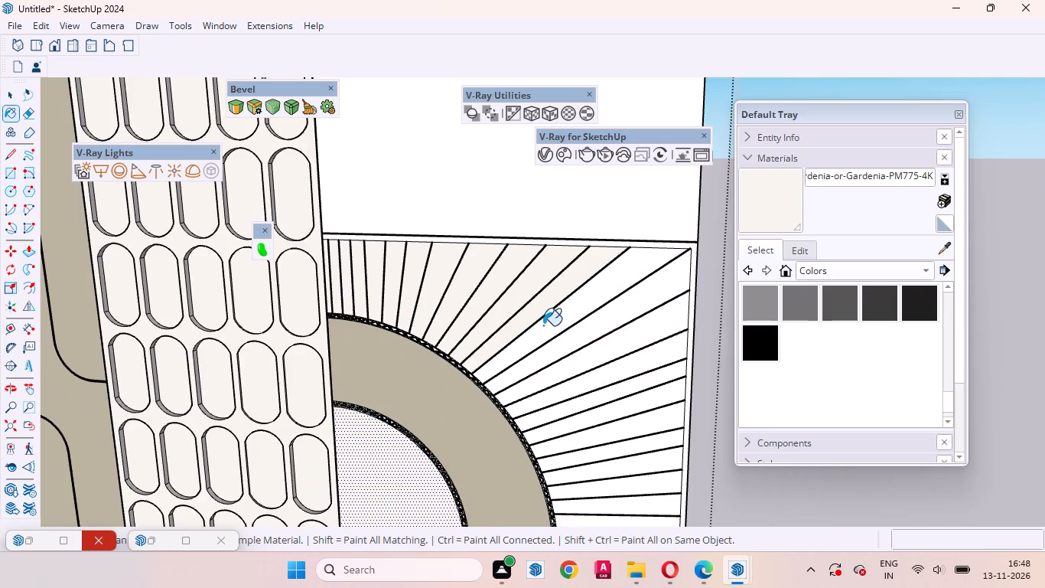
pyautogui.click(551, 319)
pyautogui.click(592, 334)
pyautogui.click(607, 348)
# Paint the white rays just below the upper outer corner, continuing down the sunburst's outer side, with the off-white Gardenia material.
pyautogui.scroll(-8, 539, 293)
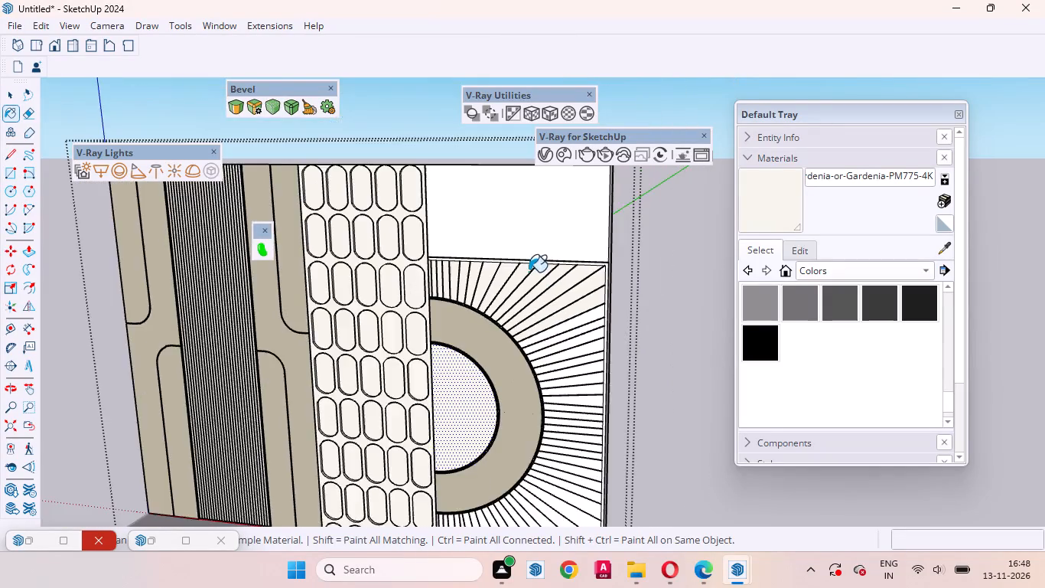
pyautogui.scroll(7, 557, 351)
pyautogui.click(554, 317)
pyautogui.click(553, 334)
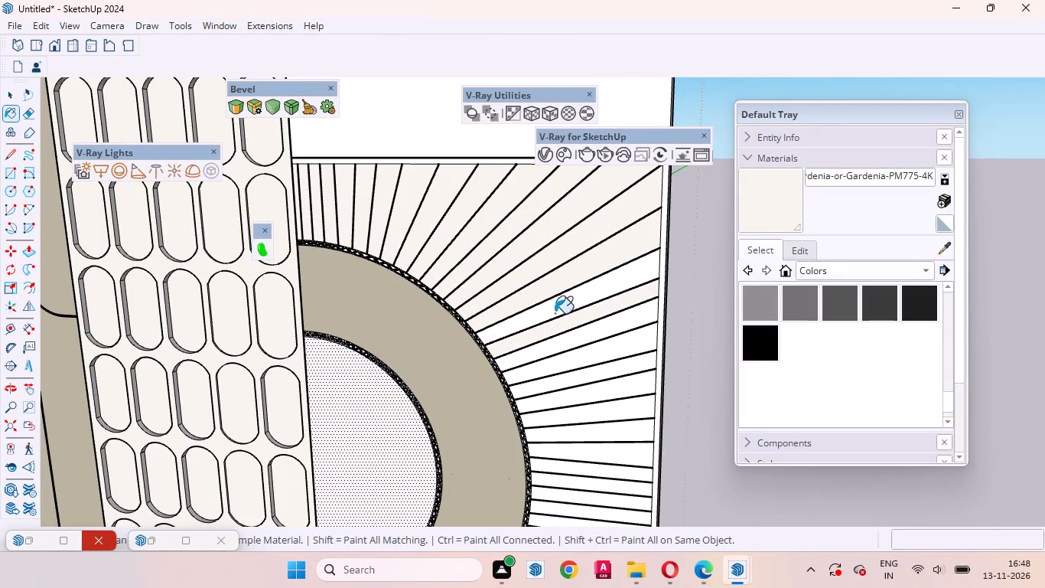
pyautogui.click(552, 307)
pyautogui.scroll(4, 562, 386)
pyautogui.click(534, 339)
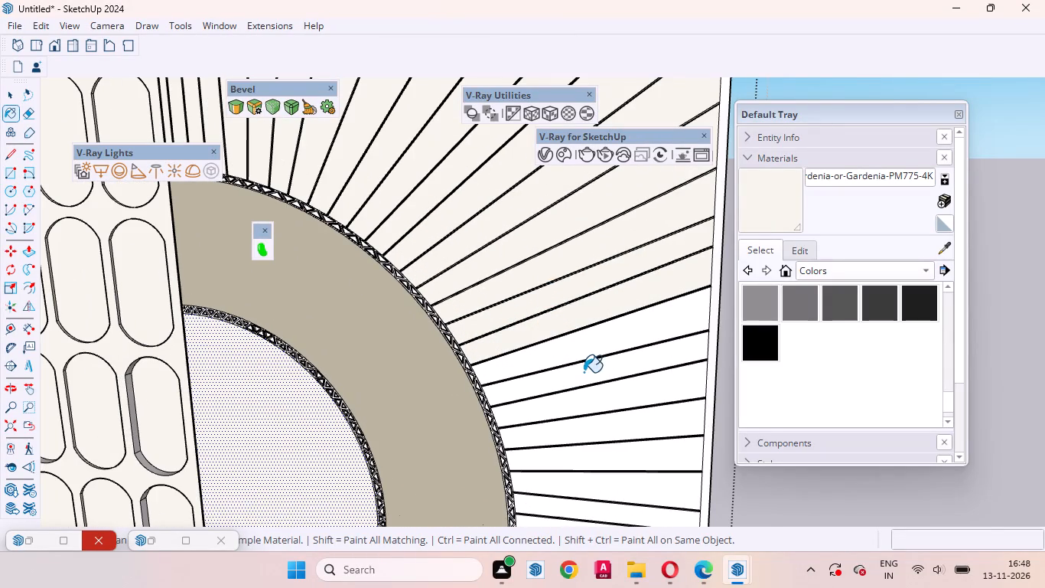
pyautogui.click(584, 372)
pyautogui.click(591, 352)
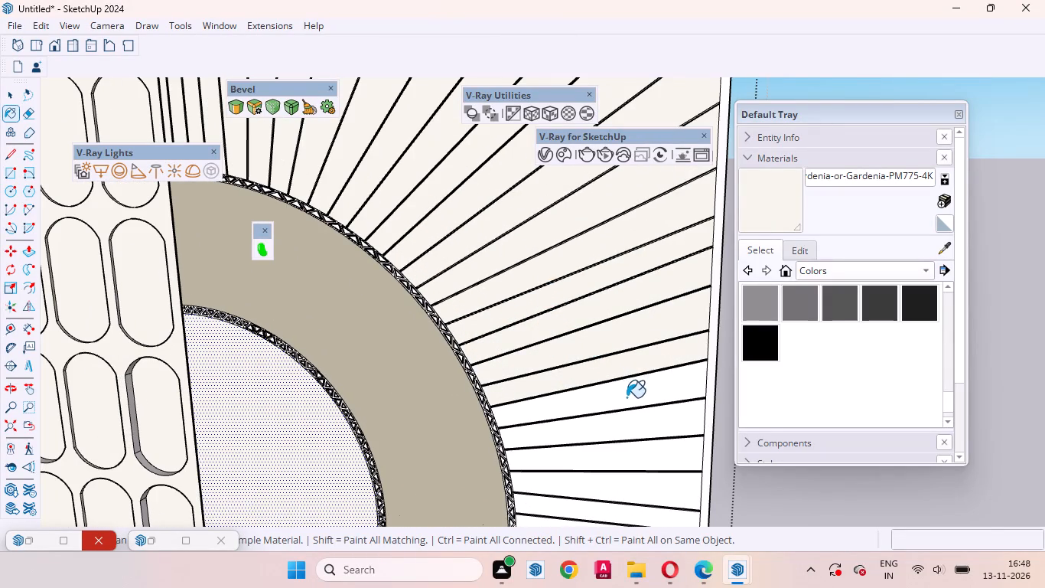
pyautogui.click(627, 397)
pyautogui.click(612, 429)
# Paint the first five narrow rays beside the oval grid at the sunburst's lower end with the off-white Gardenia material.
pyautogui.scroll(-6, 569, 257)
pyautogui.scroll(1, 571, 254)
pyautogui.scroll(-10, 571, 254)
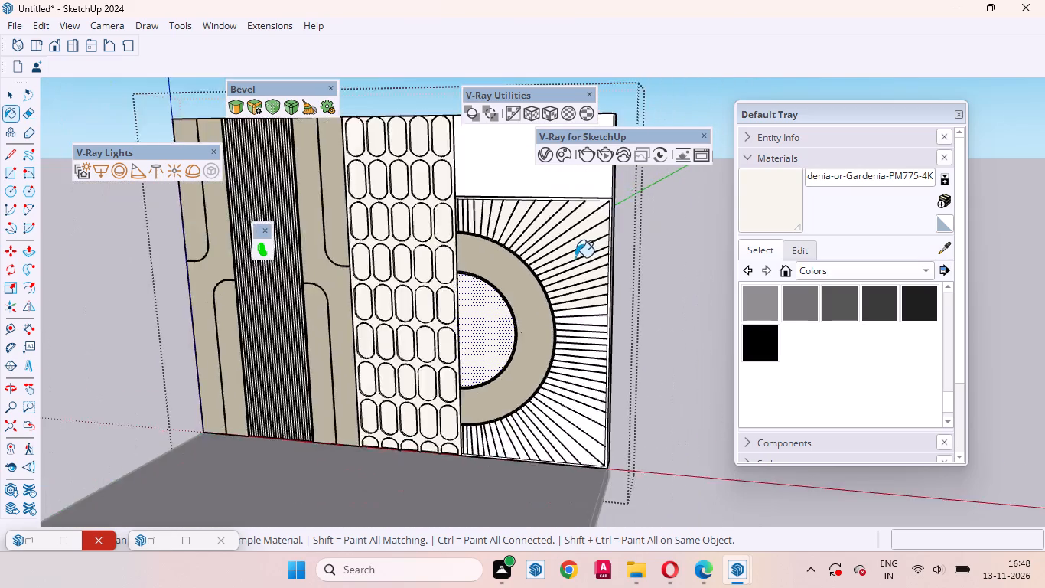
pyautogui.scroll(-4, 575, 257)
pyautogui.scroll(20, 547, 409)
pyautogui.scroll(4, 547, 409)
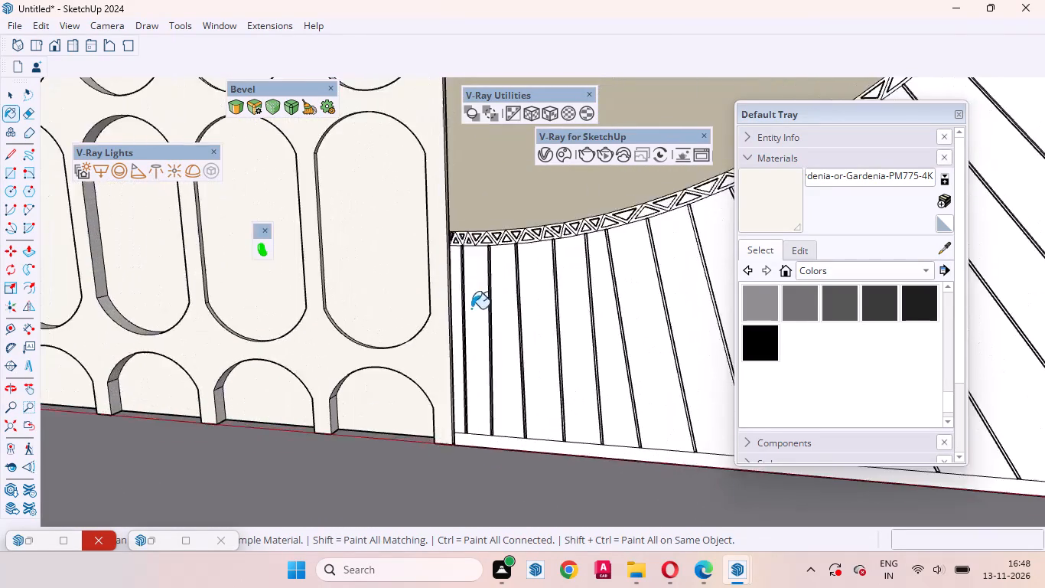
pyautogui.scroll(3, 471, 309)
pyautogui.click(448, 270)
pyautogui.click(471, 267)
pyautogui.click(528, 253)
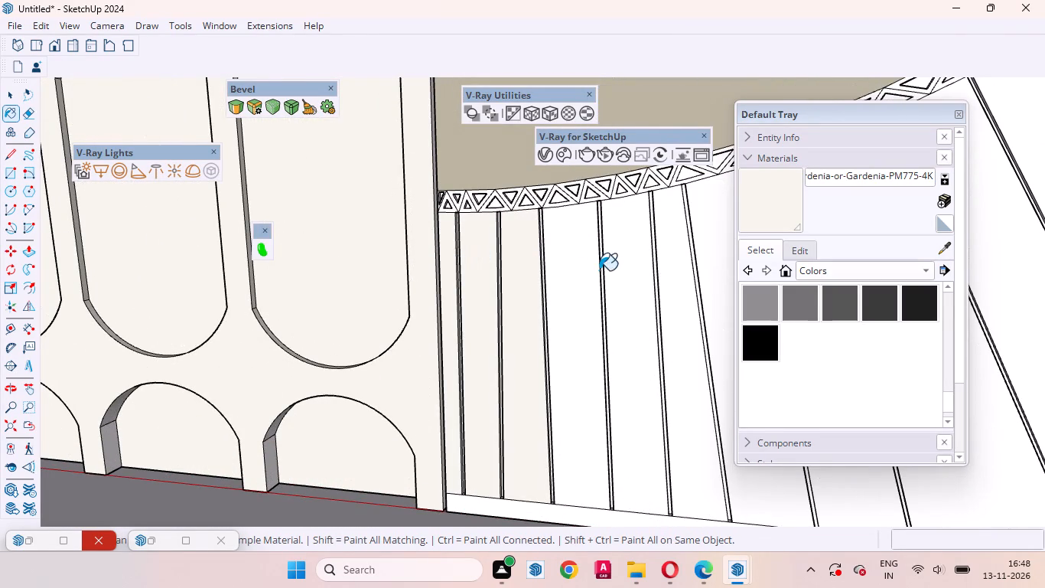
pyautogui.click(581, 269)
pyautogui.click(624, 291)
# Paint the lower rays fanning out from there toward the sunburst's bottom outer corner with the off-white Gardenia material.
pyautogui.scroll(-8, 471, 393)
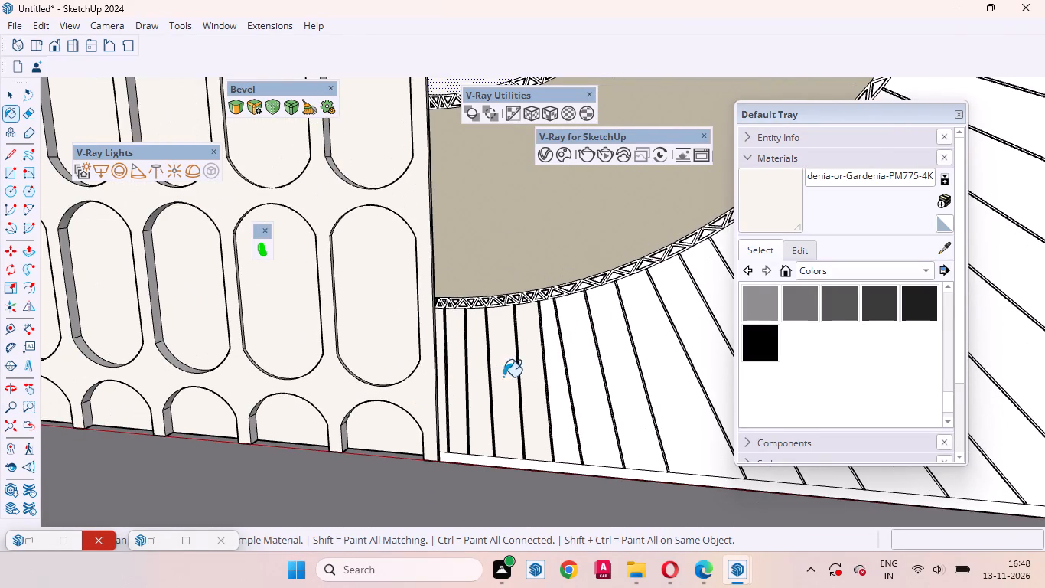
pyautogui.click(553, 339)
pyautogui.click(597, 332)
pyautogui.click(579, 332)
pyautogui.click(643, 337)
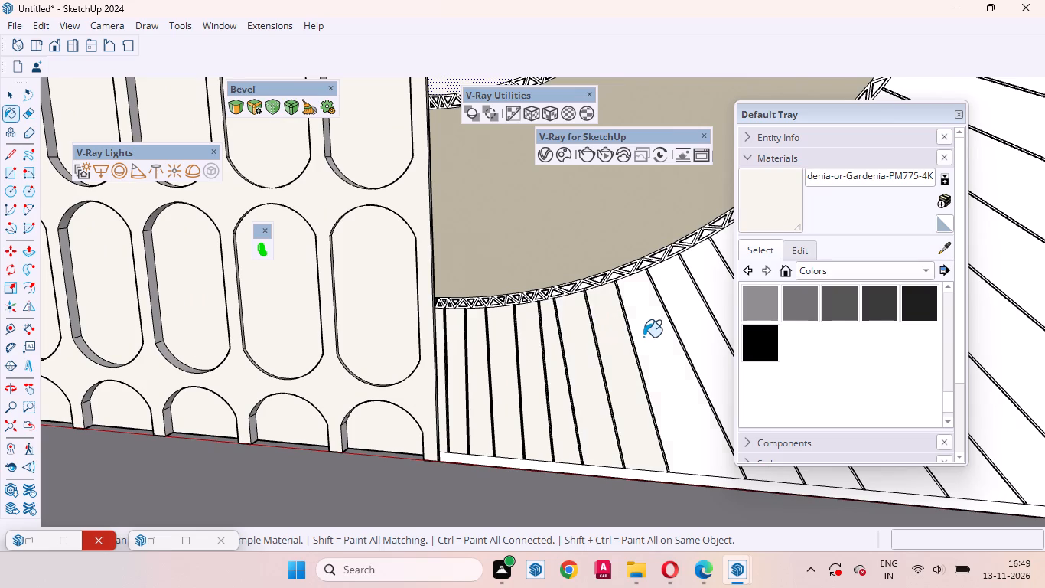
pyautogui.scroll(-8, 490, 382)
pyautogui.scroll(7, 630, 396)
pyautogui.click(501, 375)
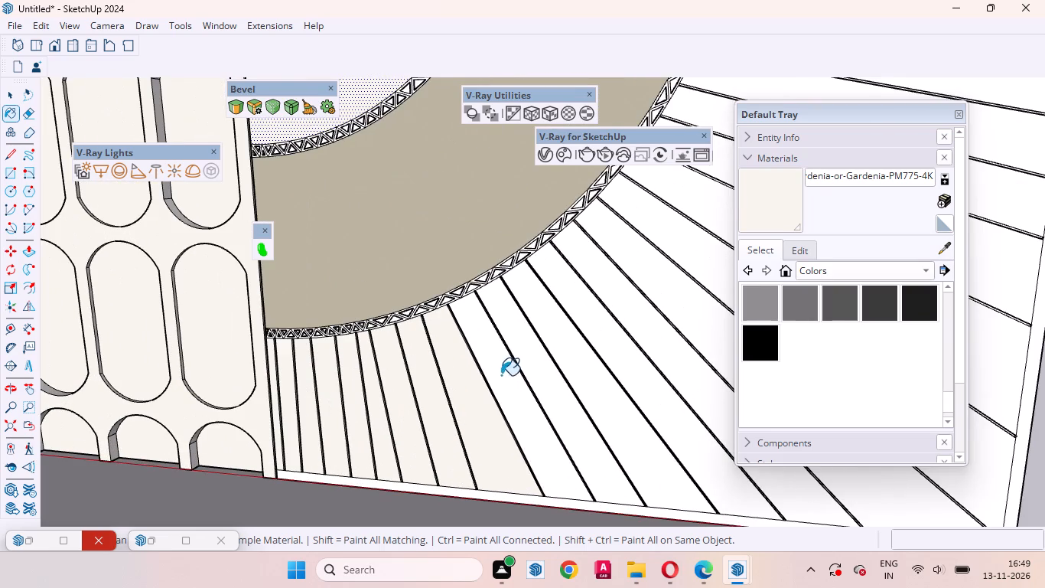
pyautogui.click(522, 361)
pyautogui.click(552, 341)
pyautogui.click(582, 321)
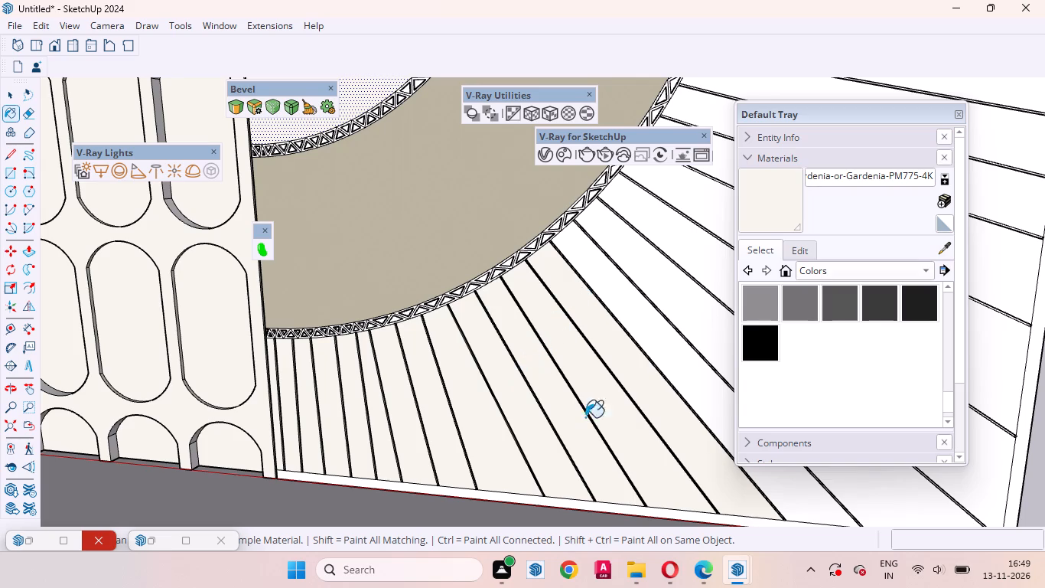
pyautogui.click(652, 330)
pyautogui.click(668, 307)
# Paint the rays from the bottom outer corner up along the sunburst's outer side with the off-white Gardenia material.
pyautogui.scroll(-8, 441, 447)
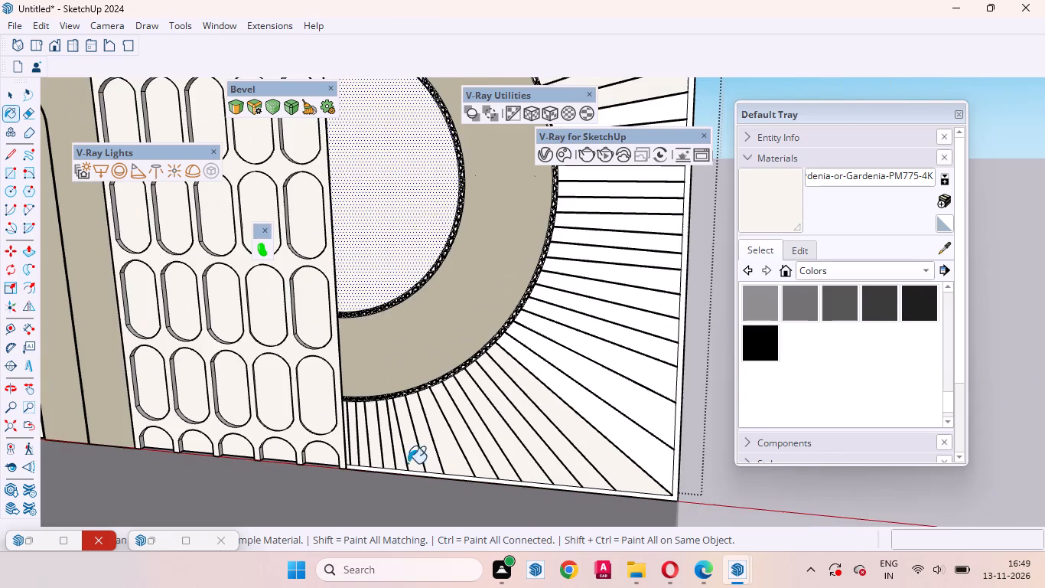
pyautogui.click(556, 378)
pyautogui.click(568, 365)
pyautogui.click(578, 345)
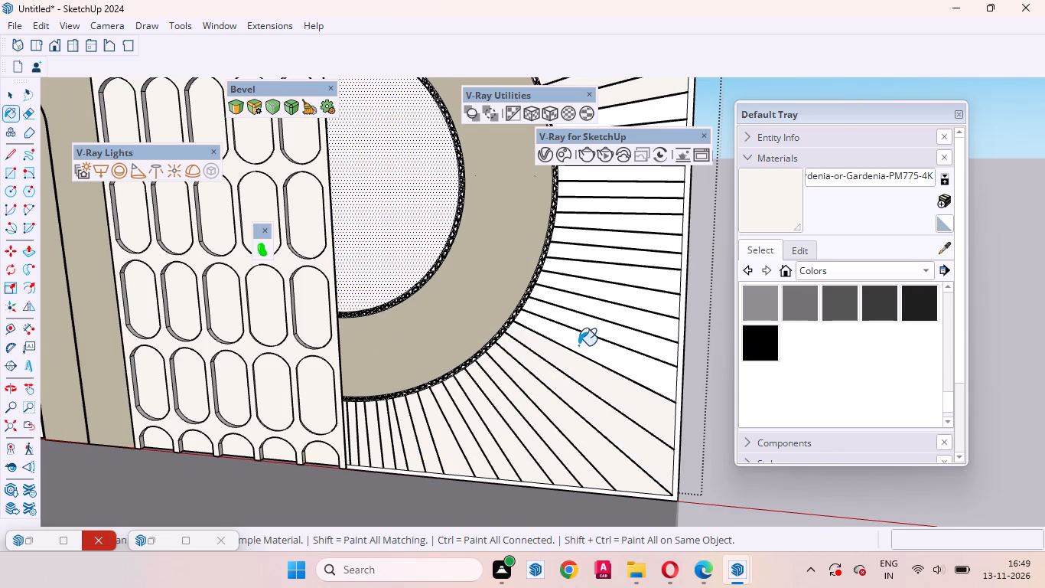
pyautogui.click(586, 328)
pyautogui.click(587, 309)
pyautogui.click(591, 289)
pyautogui.click(594, 272)
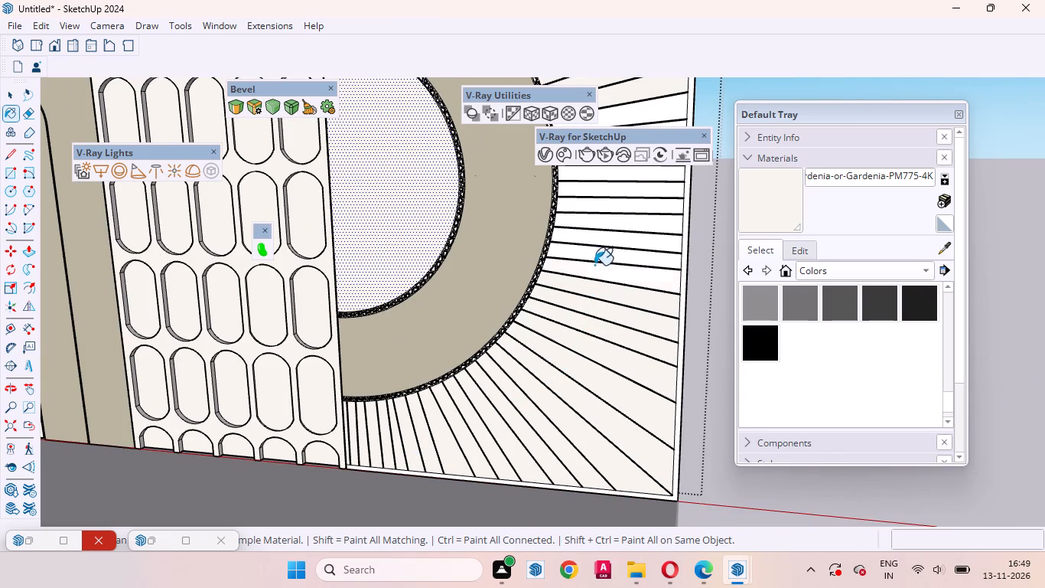
pyautogui.click(594, 254)
pyautogui.click(597, 240)
pyautogui.click(599, 226)
pyautogui.click(601, 204)
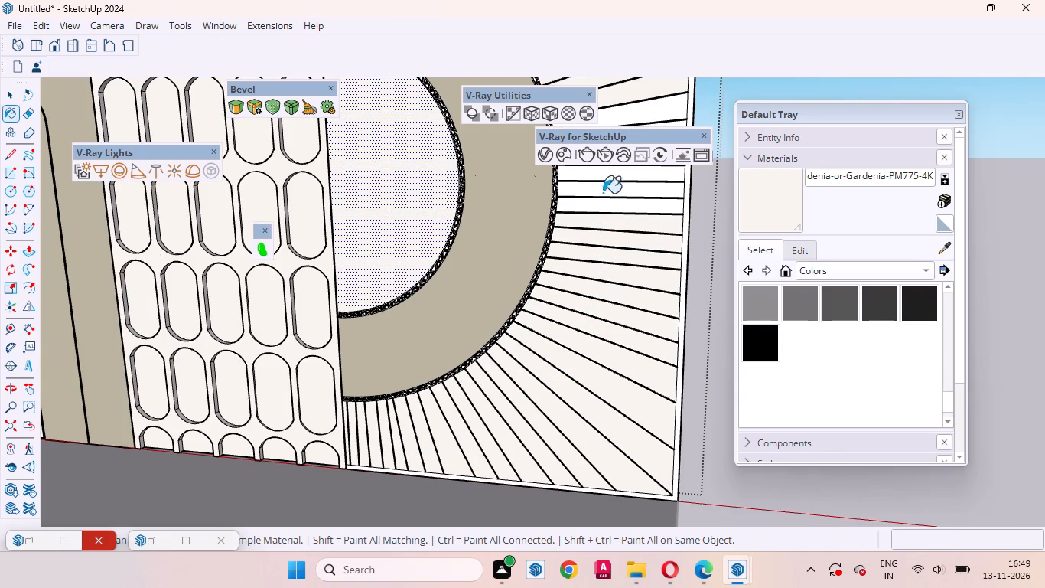
pyautogui.click(603, 188)
# Paint the remaining white rays at the middle of the sunburst's outer side off-white Gardenia, and leave the group.
pyautogui.scroll(-7, 568, 475)
pyautogui.scroll(9, 562, 329)
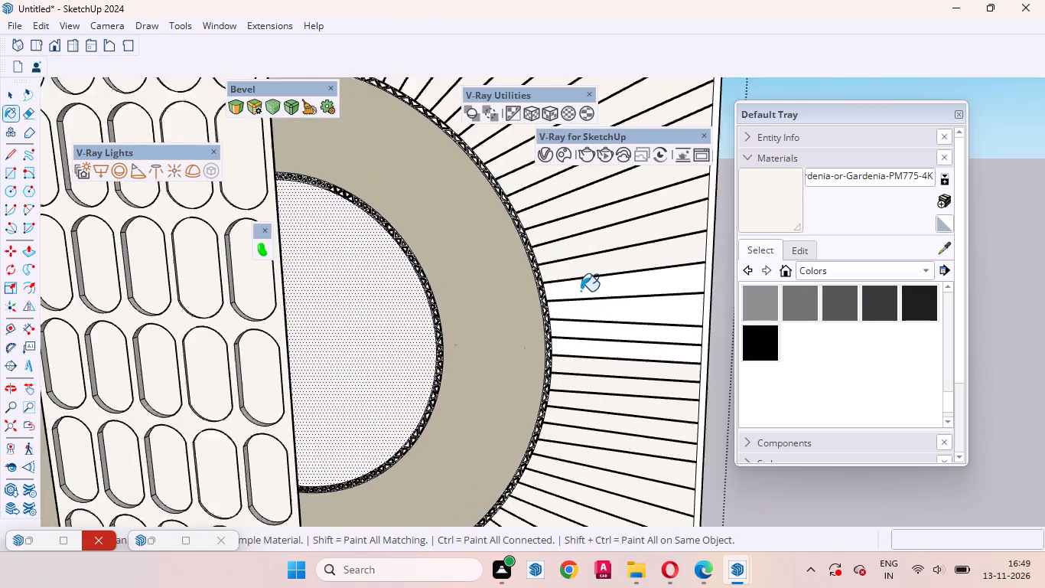
pyautogui.click(589, 292)
pyautogui.click(604, 318)
pyautogui.click(604, 334)
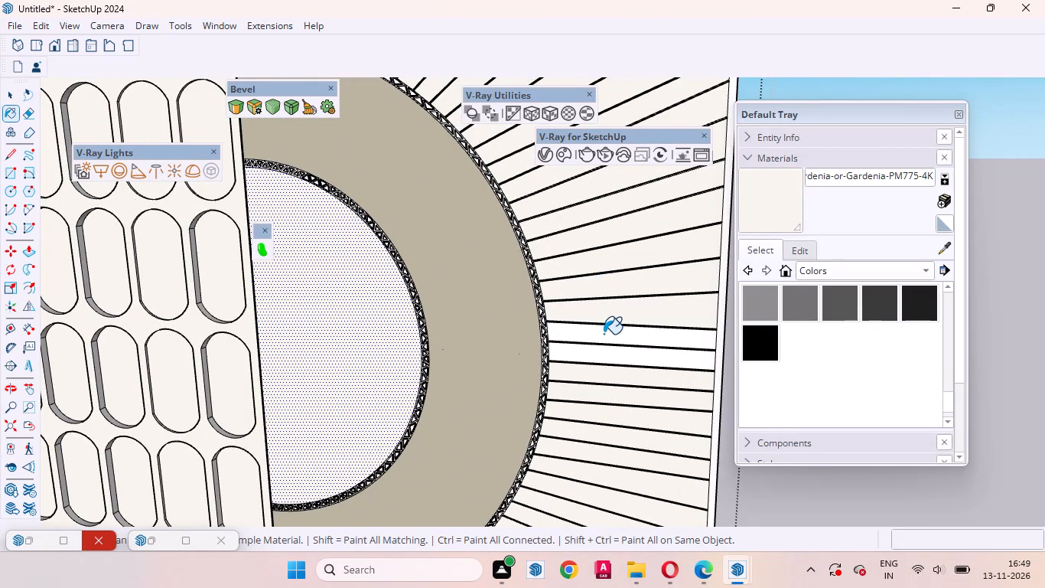
pyautogui.scroll(14, 638, 374)
pyautogui.click(461, 312)
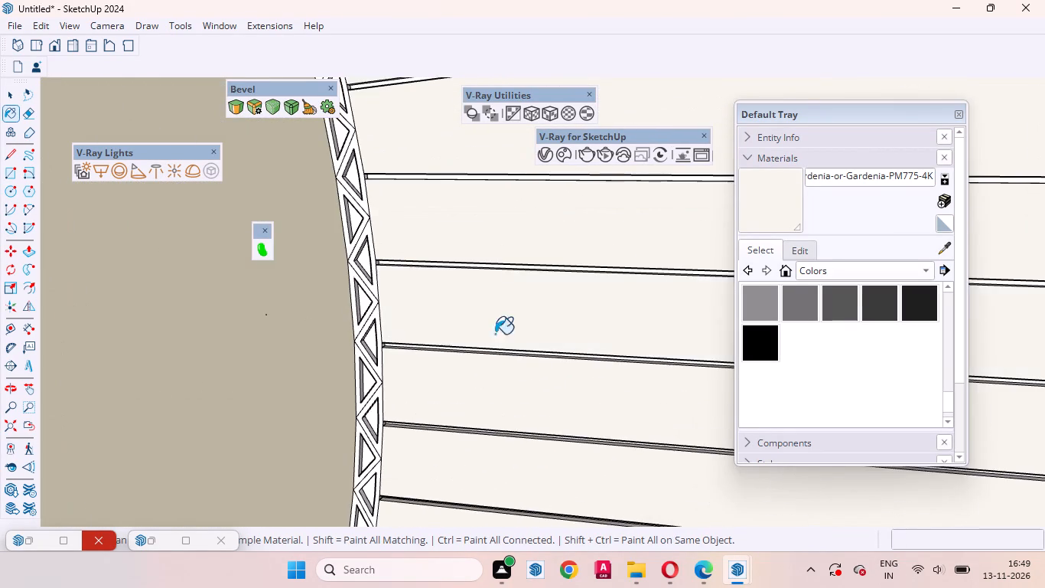
pyautogui.scroll(-20, 528, 390)
pyautogui.scroll(-6, 528, 390)
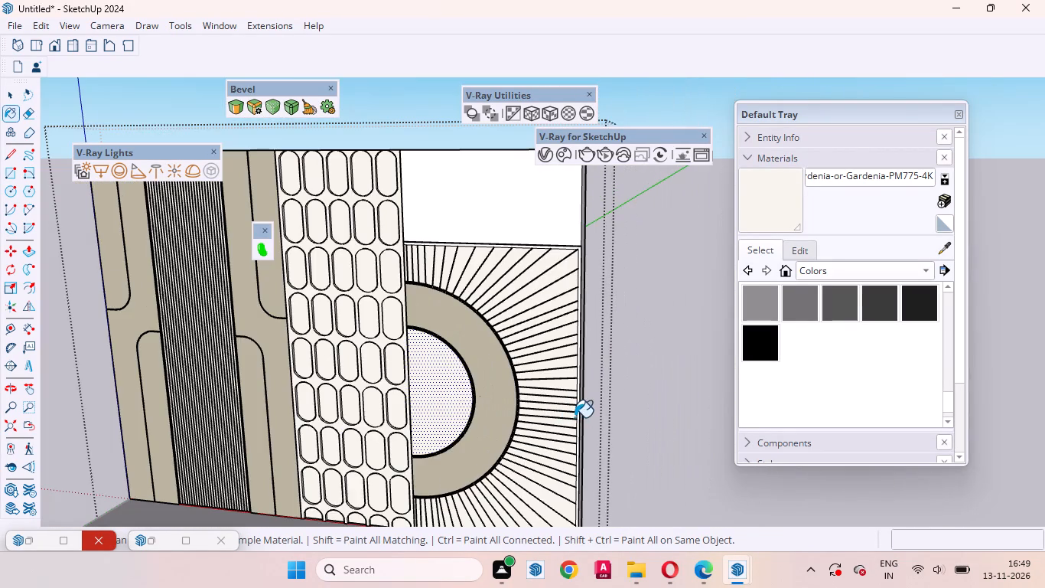
pyautogui.click(13, 90)
pyautogui.scroll(-7, 552, 269)
pyautogui.click(604, 342)
# Examine the painted sunburst, the half-circle motif and the plain area above them.
pyautogui.scroll(6, 514, 351)
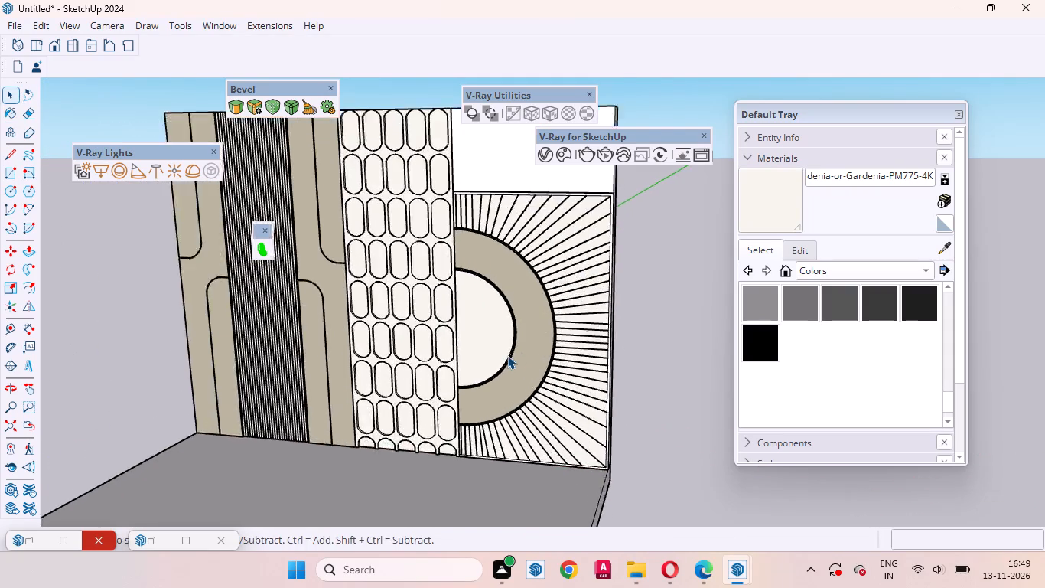
pyautogui.scroll(2, 507, 355)
pyautogui.moveTo(504, 357); pyautogui.dragTo(591, 358, button='middle')
pyautogui.scroll(7, 579, 354)
pyautogui.scroll(-8, 498, 397)
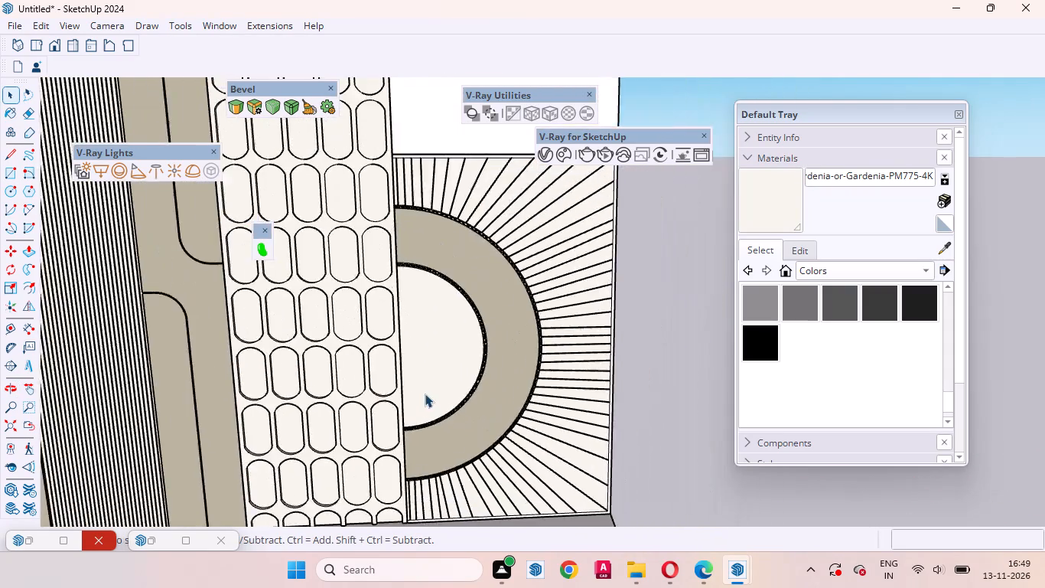
pyautogui.scroll(-4, 425, 394)
pyautogui.scroll(-4, 621, 374)
pyautogui.scroll(11, 426, 191)
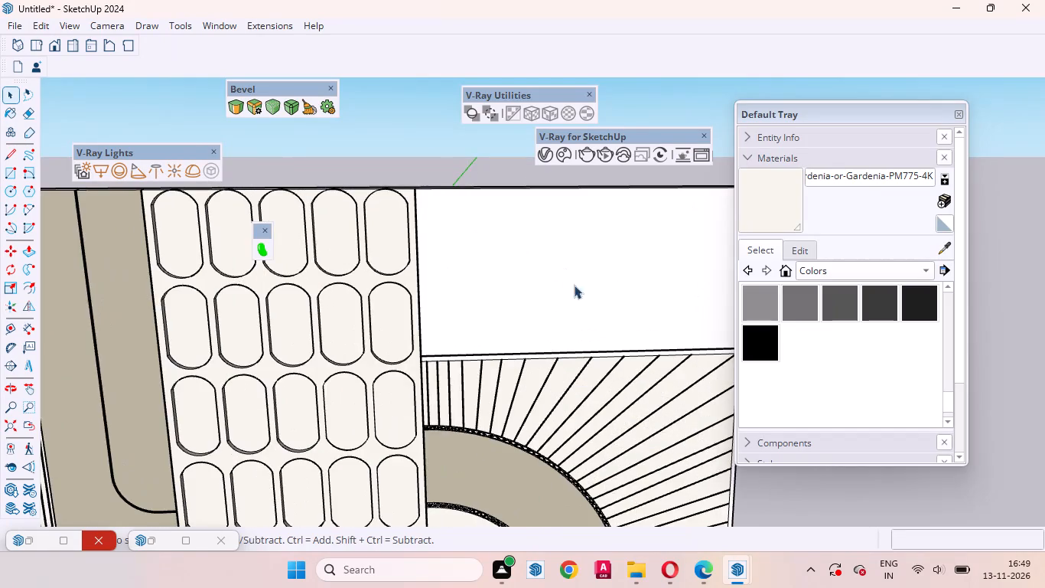
# Open the sunburst group and paint its outer side face, front border and top face with the off-white Gardenia material.
pyautogui.moveTo(562, 320); pyautogui.dragTo(202, 333, button='middle')
pyautogui.scroll(7, 467, 390)
pyautogui.scroll(-8, 369, 379)
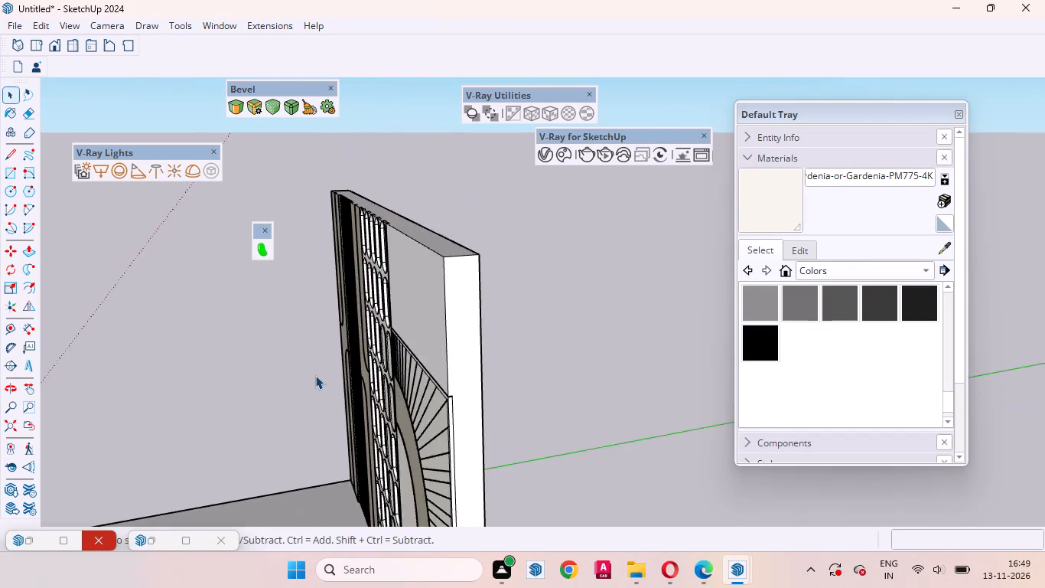
pyautogui.scroll(19, 412, 407)
pyautogui.click(459, 368)
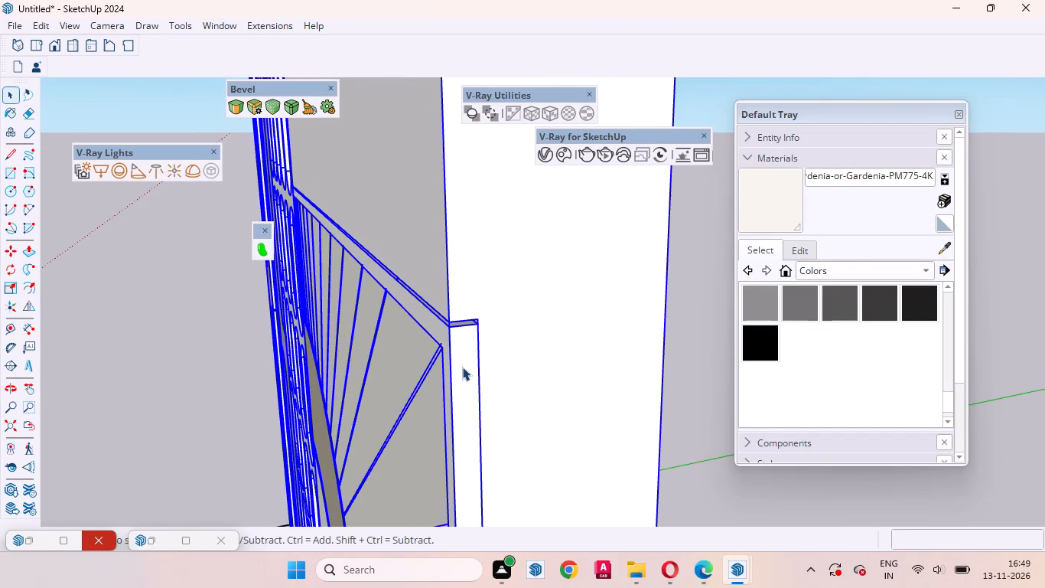
pyautogui.doubleClick(462, 367)
pyautogui.click(464, 364)
pyautogui.click(479, 358)
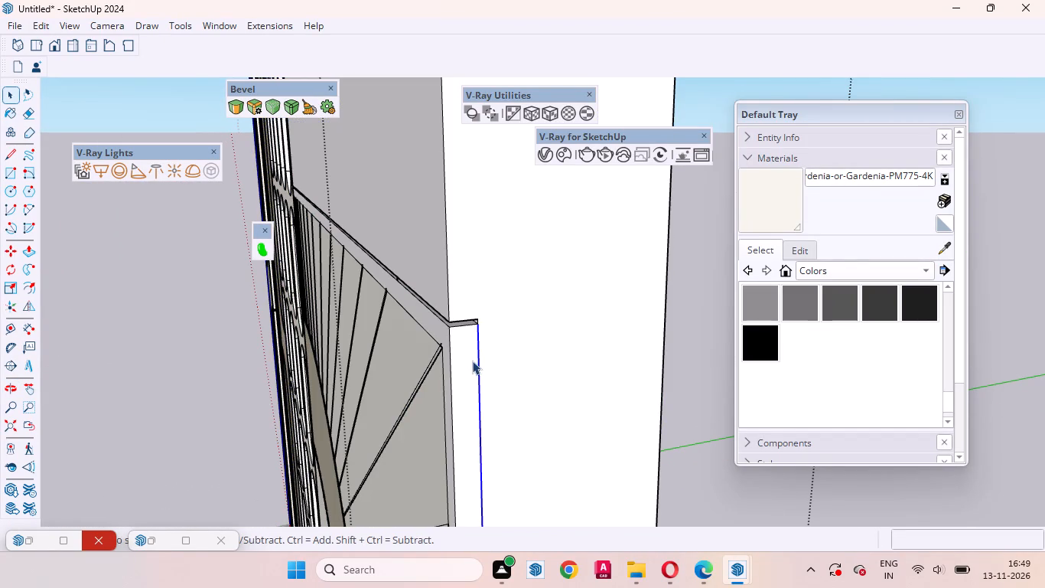
pyautogui.click(472, 361)
pyautogui.click(789, 207)
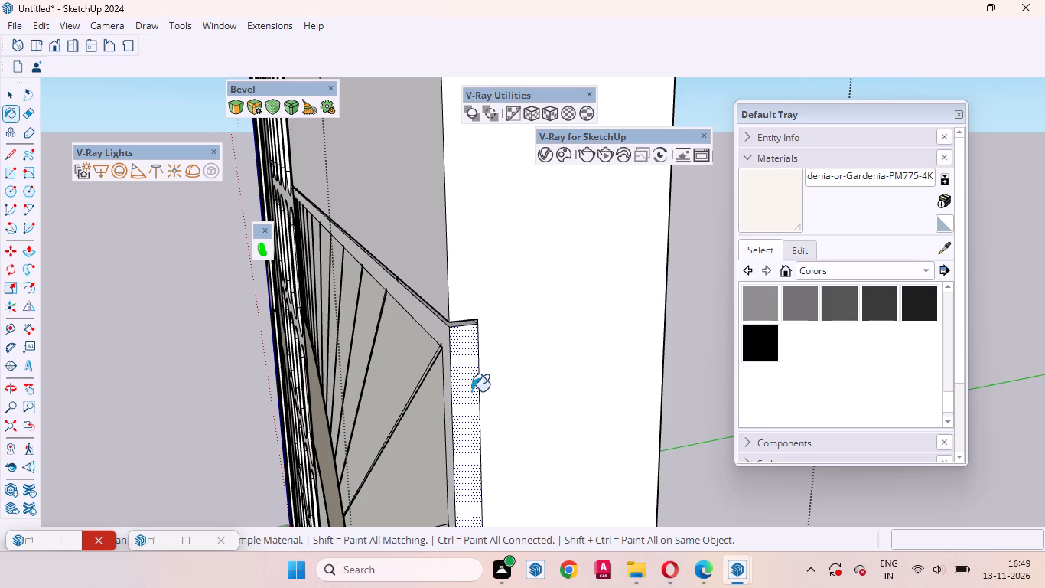
pyautogui.click(461, 360)
pyautogui.click(434, 326)
pyautogui.scroll(12, 453, 329)
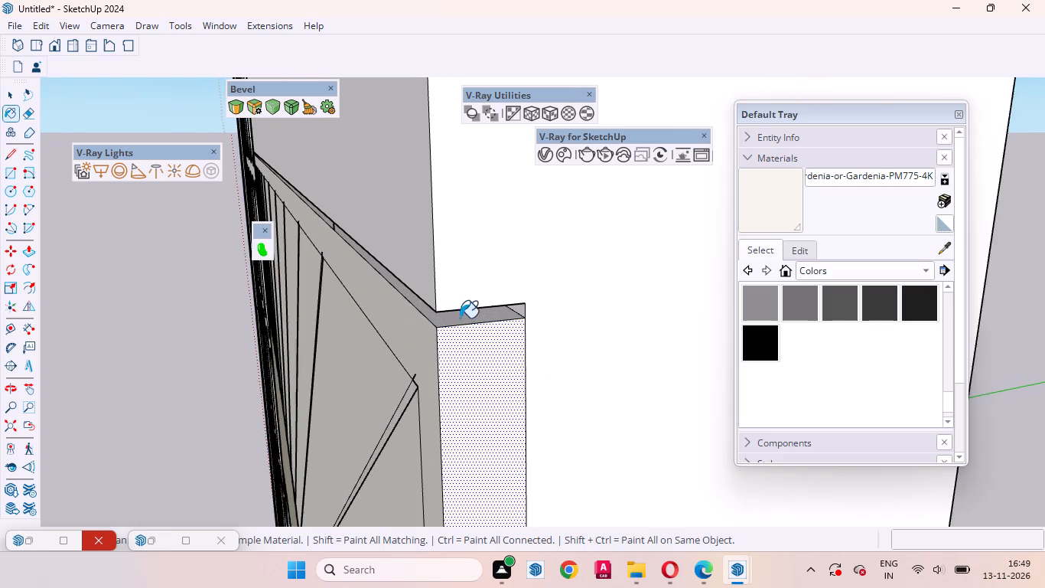
pyautogui.click(460, 318)
pyautogui.scroll(12, 310, 234)
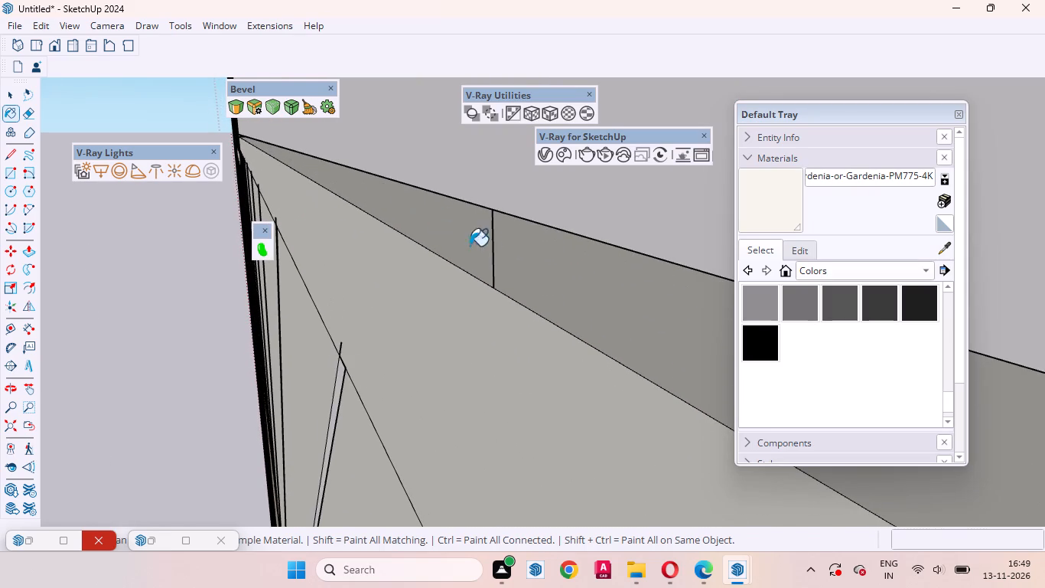
# Erase the stray short edge crossing the top face of the sunburst panel.
pyautogui.press('space')
pyautogui.click(493, 235)
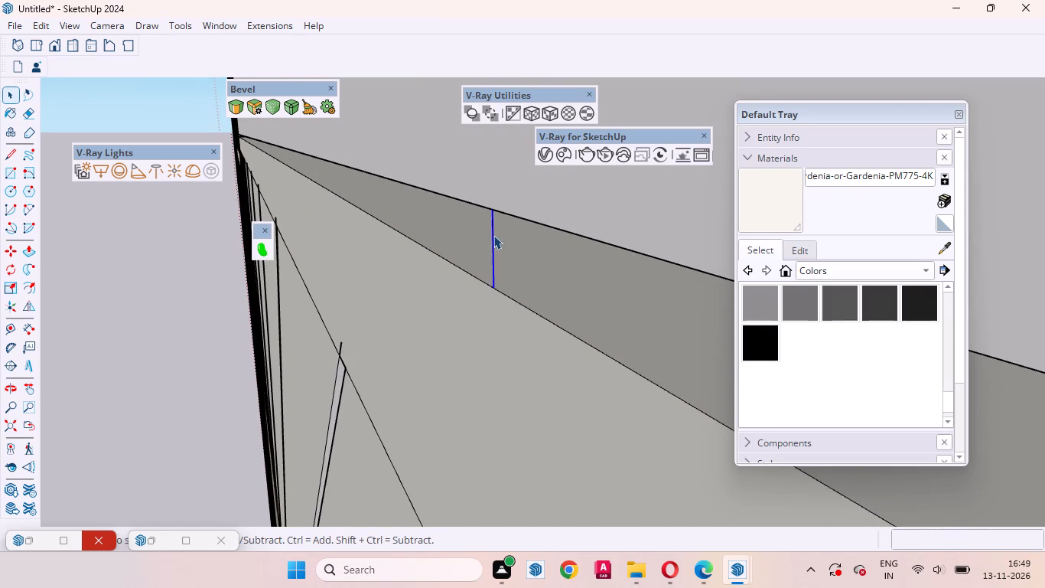
pyautogui.rightClick(493, 235)
pyautogui.click(525, 265)
# Leave the sunburst group, open the floor slab group for editing and select its top face.
pyautogui.scroll(-8, 490, 264)
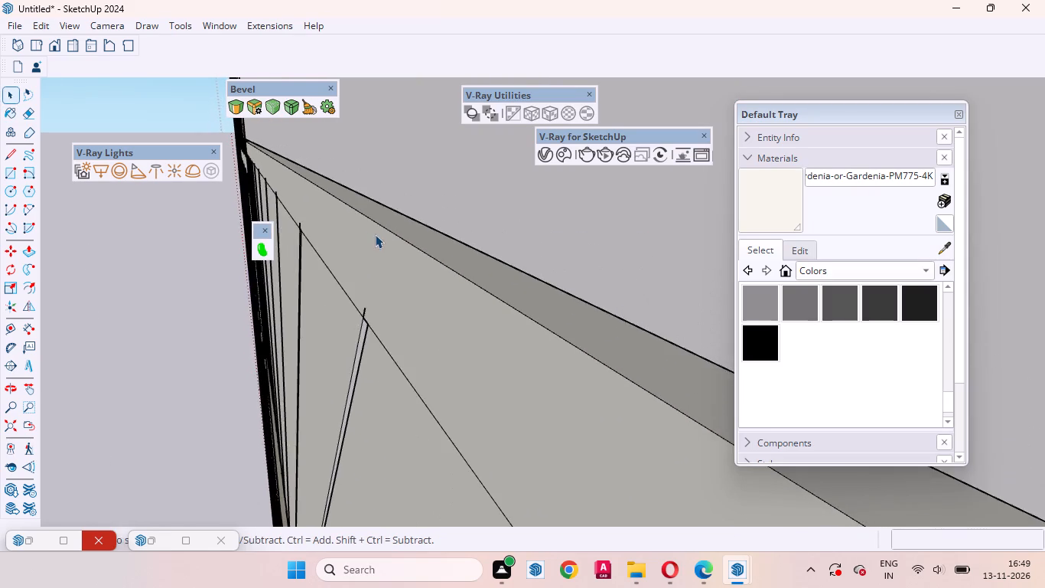
pyautogui.scroll(-12, 375, 234)
pyautogui.scroll(-14, 428, 292)
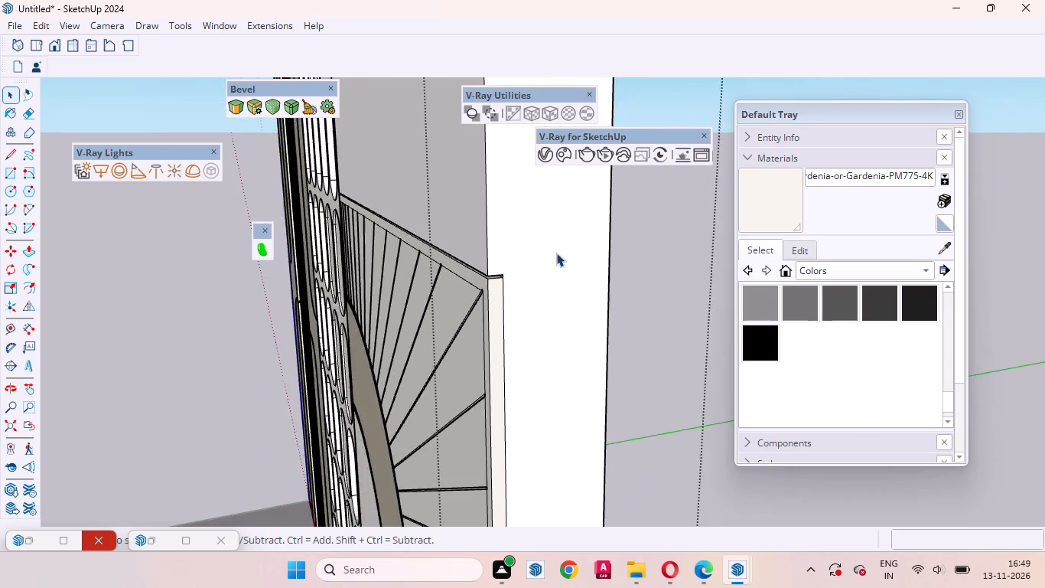
pyautogui.scroll(-20, 556, 253)
pyautogui.scroll(-3, 556, 253)
pyautogui.scroll(9, 617, 456)
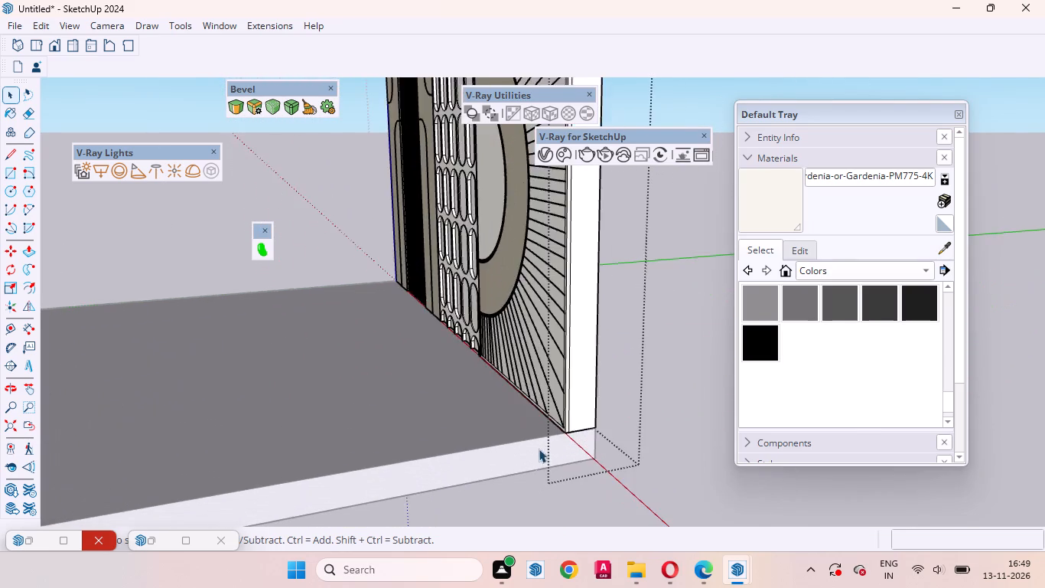
pyautogui.scroll(13, 539, 449)
pyautogui.click(495, 401)
pyautogui.doubleClick(425, 406)
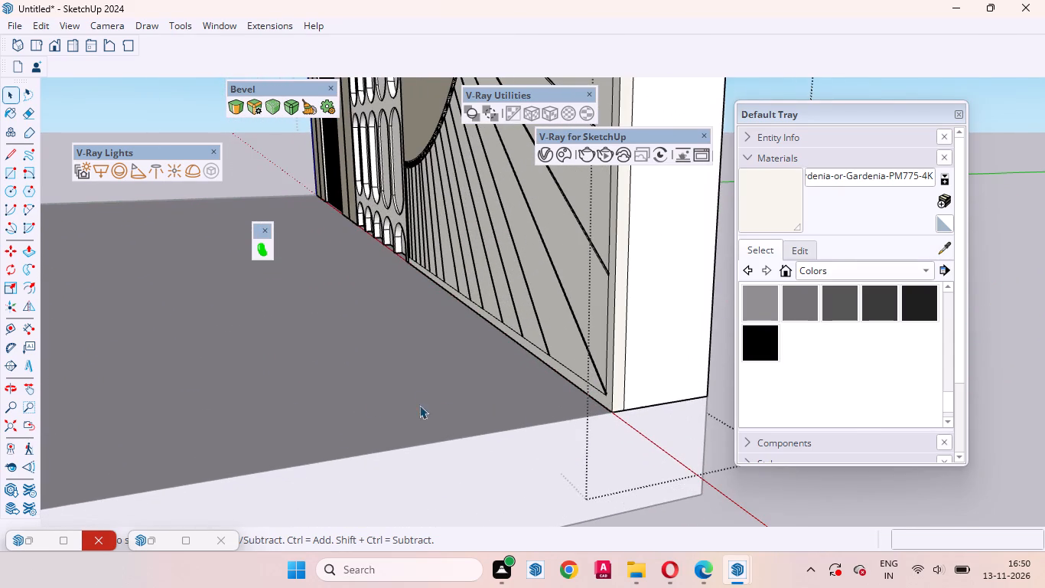
pyautogui.doubleClick(406, 397)
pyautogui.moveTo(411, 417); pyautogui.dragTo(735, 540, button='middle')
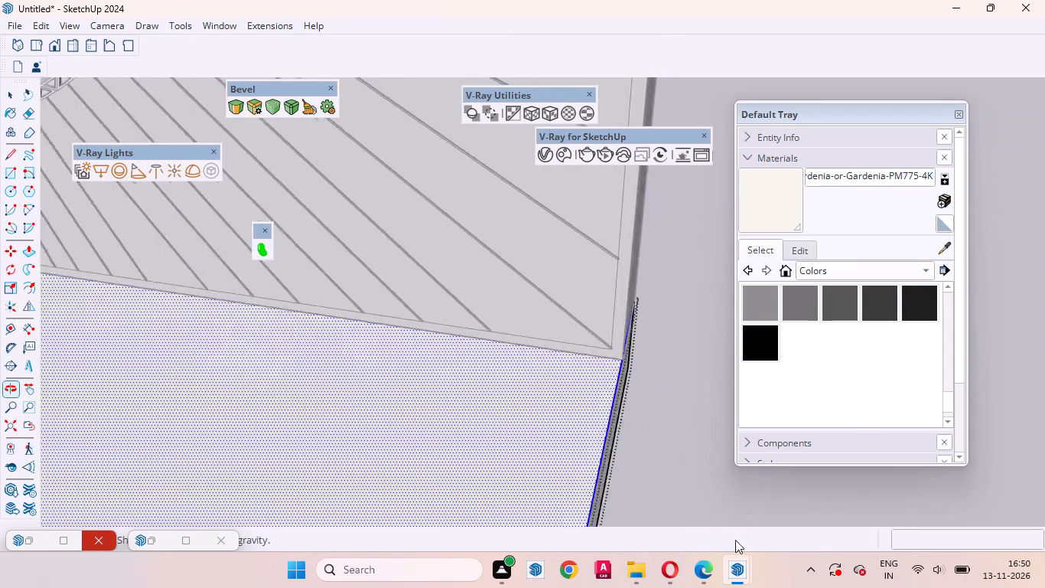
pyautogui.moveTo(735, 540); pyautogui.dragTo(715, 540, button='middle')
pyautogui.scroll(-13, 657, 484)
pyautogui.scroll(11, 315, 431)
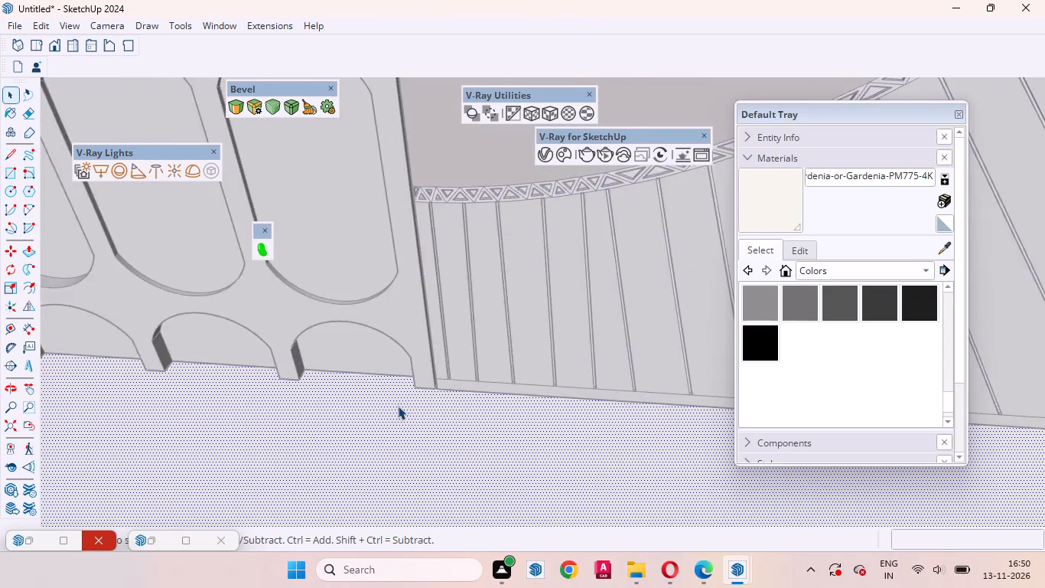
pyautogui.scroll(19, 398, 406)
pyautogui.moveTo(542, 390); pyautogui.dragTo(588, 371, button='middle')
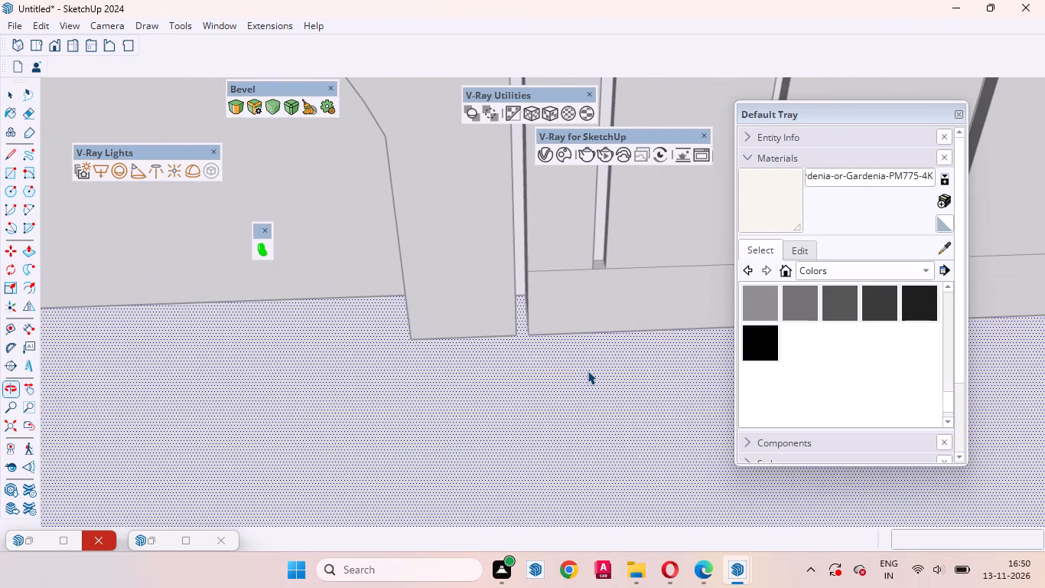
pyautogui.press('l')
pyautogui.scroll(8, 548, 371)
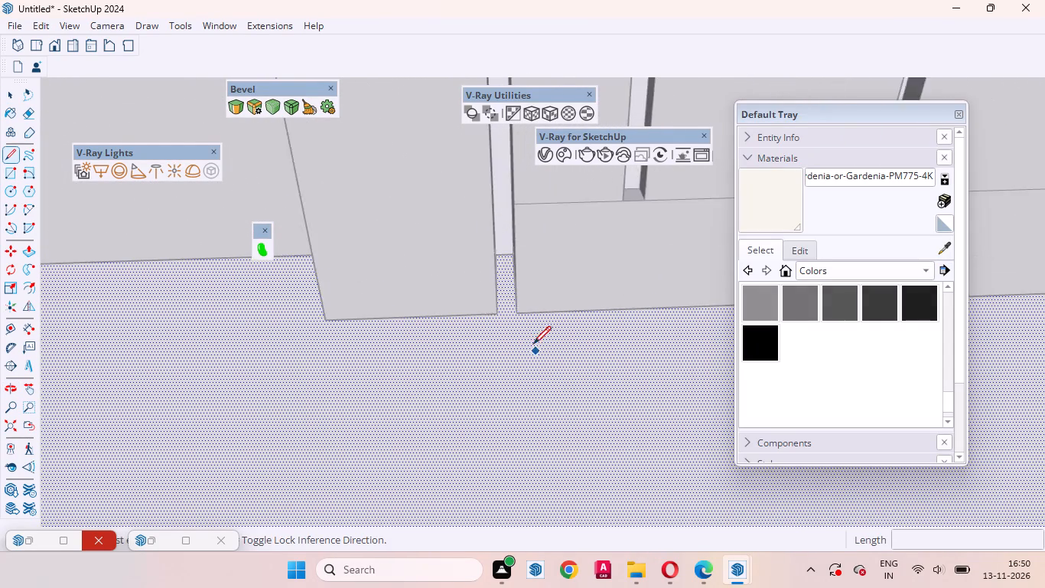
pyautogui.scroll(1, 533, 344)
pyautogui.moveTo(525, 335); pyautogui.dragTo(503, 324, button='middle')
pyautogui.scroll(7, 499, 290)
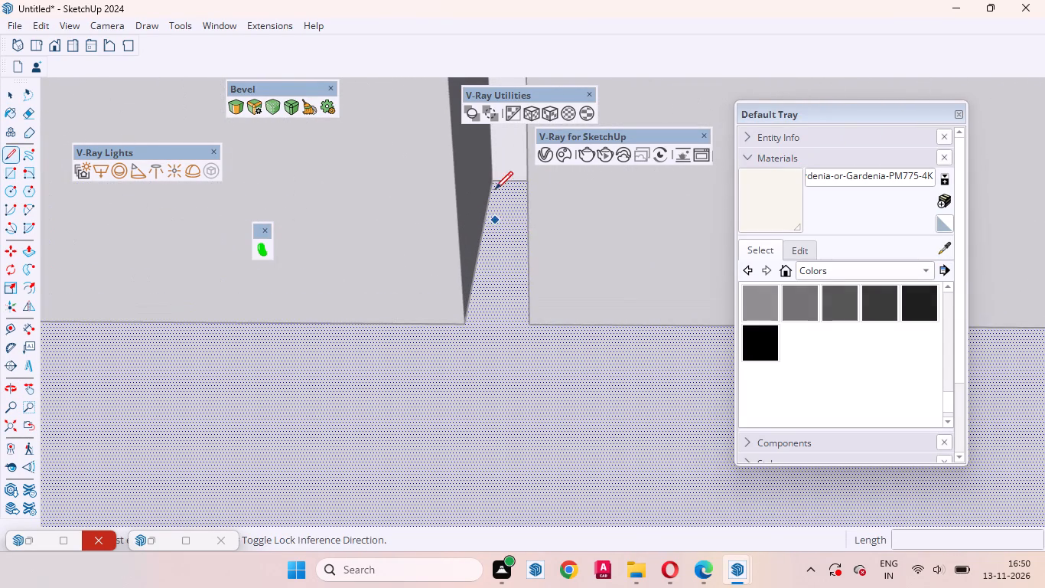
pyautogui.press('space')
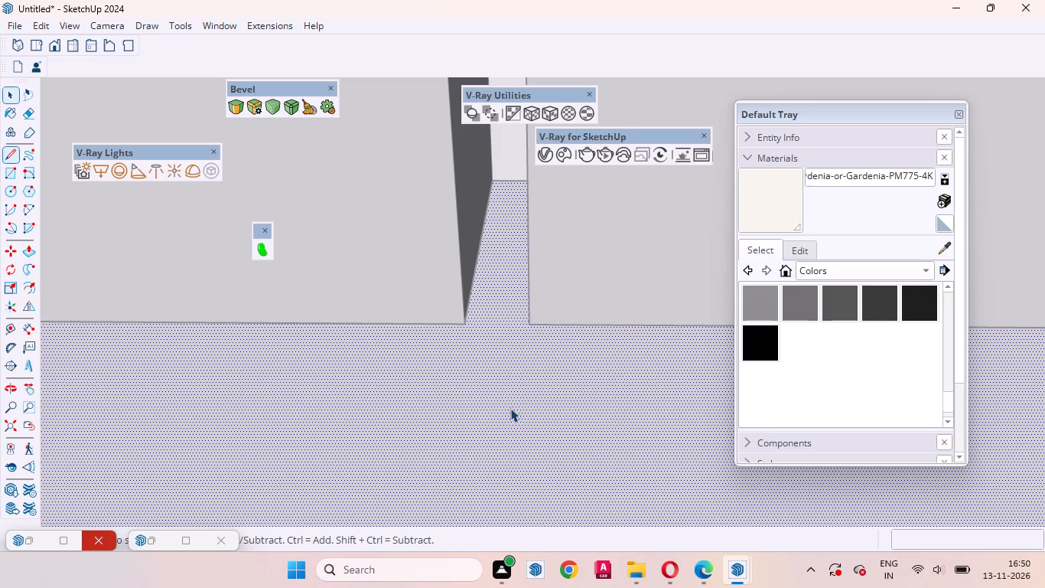
# Draw a 12' line across the floor slab's top face, parallel to the wall panel and a short distance in front of it.
pyautogui.scroll(-20, 451, 416)
pyautogui.scroll(-14, 451, 416)
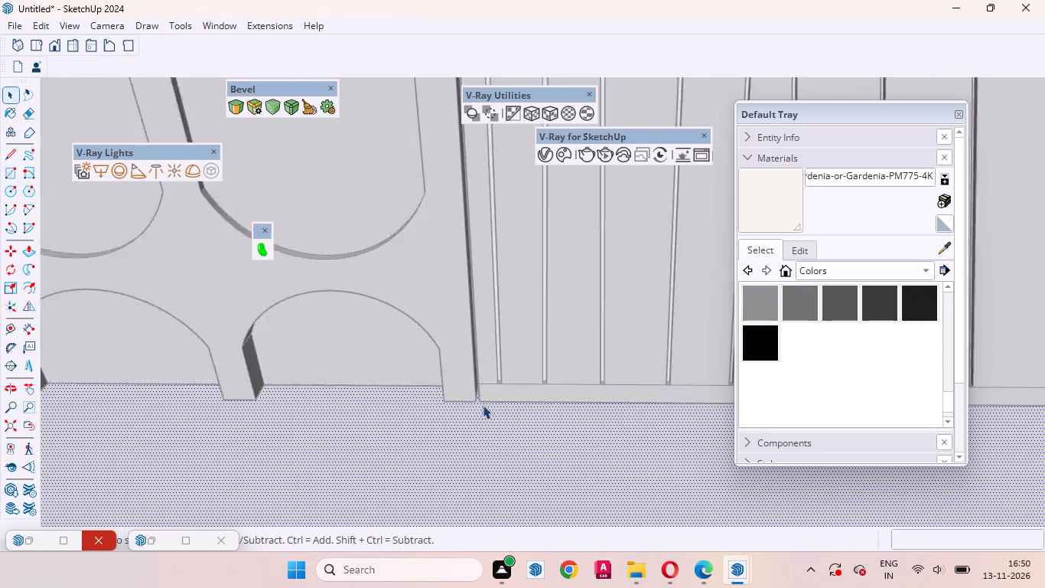
pyautogui.scroll(-12, 483, 405)
pyautogui.scroll(-11, 509, 431)
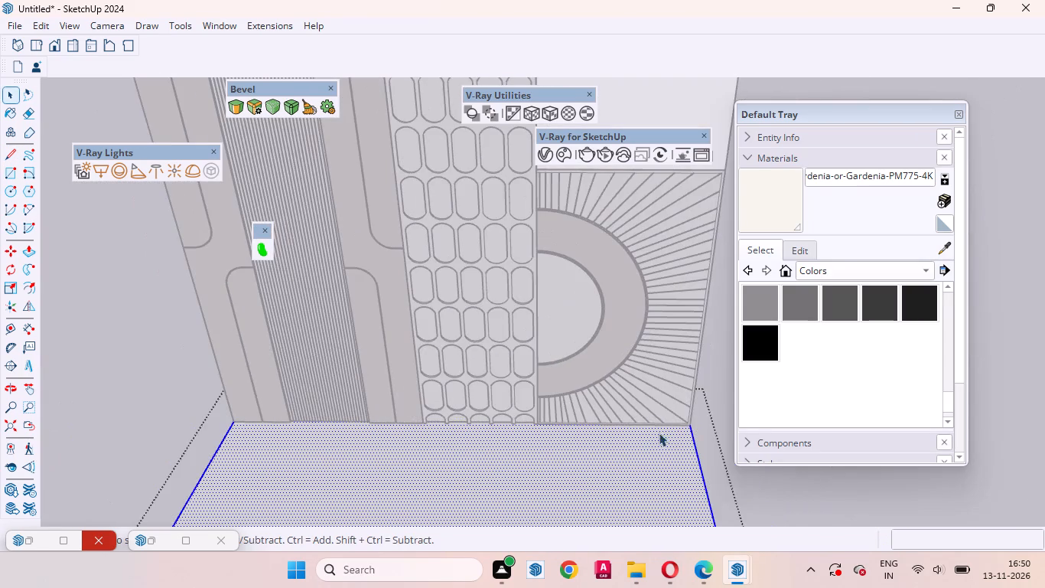
pyautogui.moveTo(628, 436); pyautogui.dragTo(767, 410, button='middle')
pyautogui.scroll(3, 675, 420)
pyautogui.scroll(-4, 576, 394)
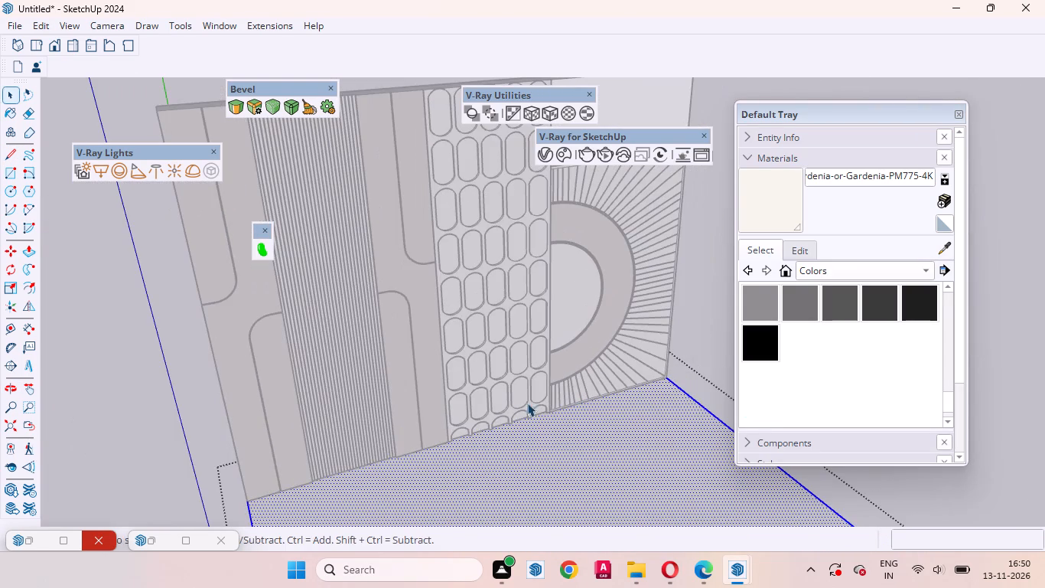
pyautogui.press('l')
pyautogui.scroll(-3, 562, 364)
pyautogui.scroll(2, 633, 410)
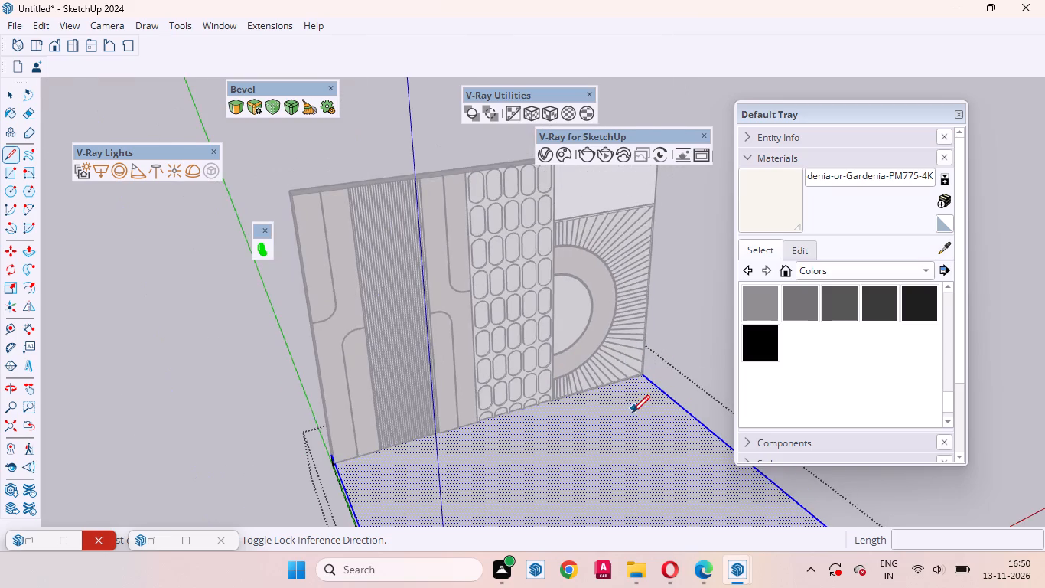
pyautogui.scroll(10, 632, 413)
pyautogui.scroll(-9, 535, 388)
pyautogui.moveTo(544, 433); pyautogui.dragTo(415, 466, button='middle')
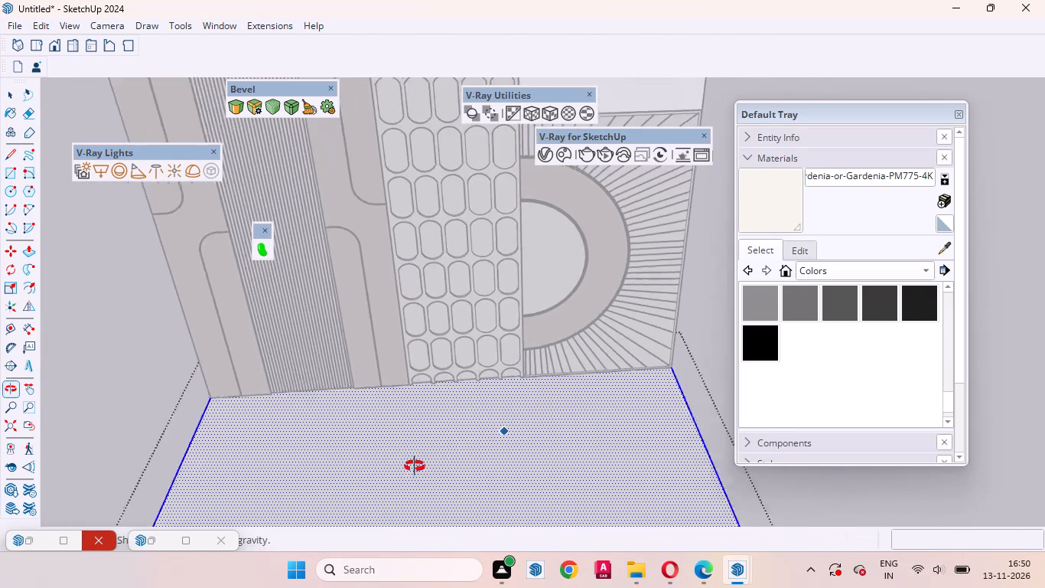
pyautogui.moveTo(415, 466); pyautogui.dragTo(415, 464, button='middle')
pyautogui.scroll(4, 487, 389)
pyautogui.scroll(-4, 564, 386)
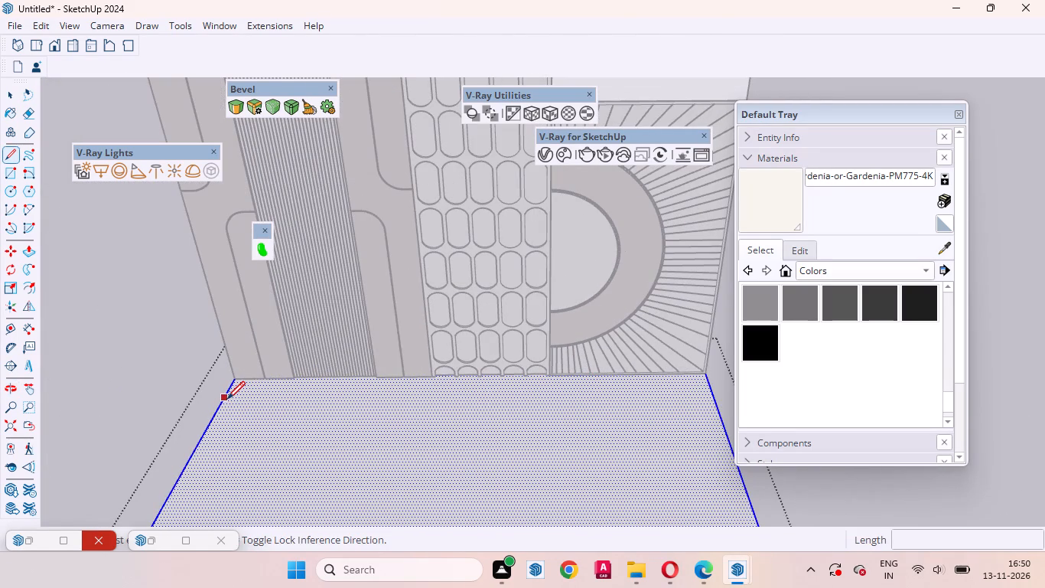
pyautogui.click(227, 399)
pyautogui.scroll(-8, 298, 426)
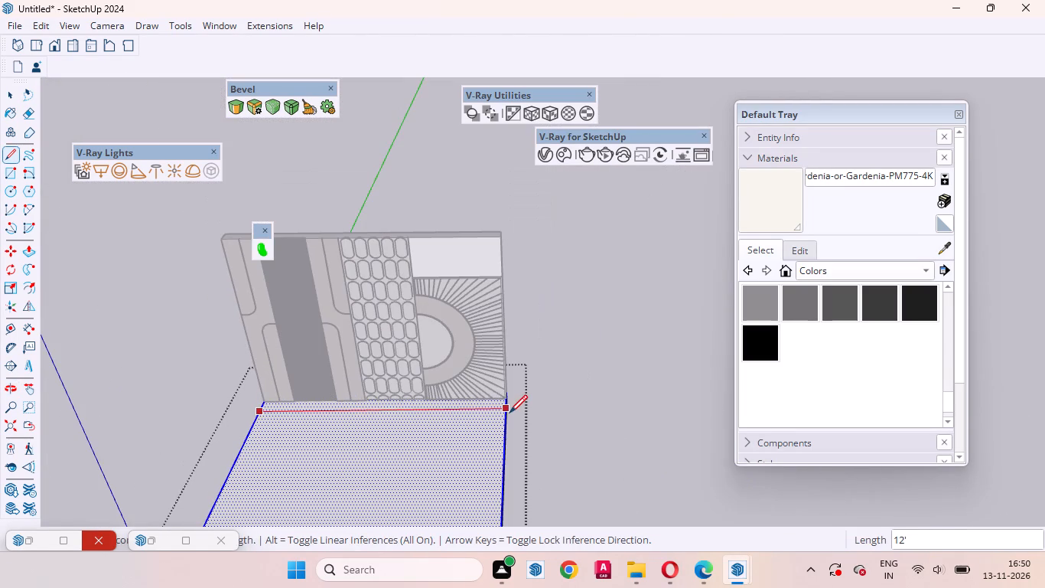
pyautogui.click(509, 413)
pyautogui.press('space')
# Push the narrow floor strip along the foot of the wall panel down 3 mm.
pyautogui.scroll(12, 498, 406)
pyautogui.moveTo(516, 425); pyautogui.dragTo(330, 438, button='middle')
pyautogui.scroll(9, 409, 378)
pyautogui.moveTo(462, 389); pyautogui.dragTo(237, 350, button='middle')
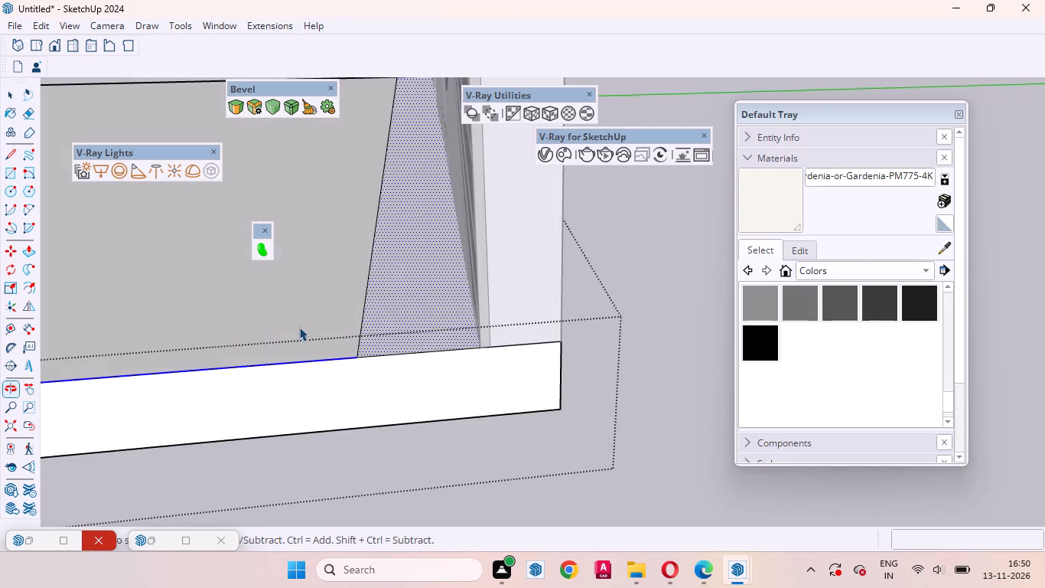
pyautogui.scroll(9, 379, 317)
pyautogui.click(454, 362)
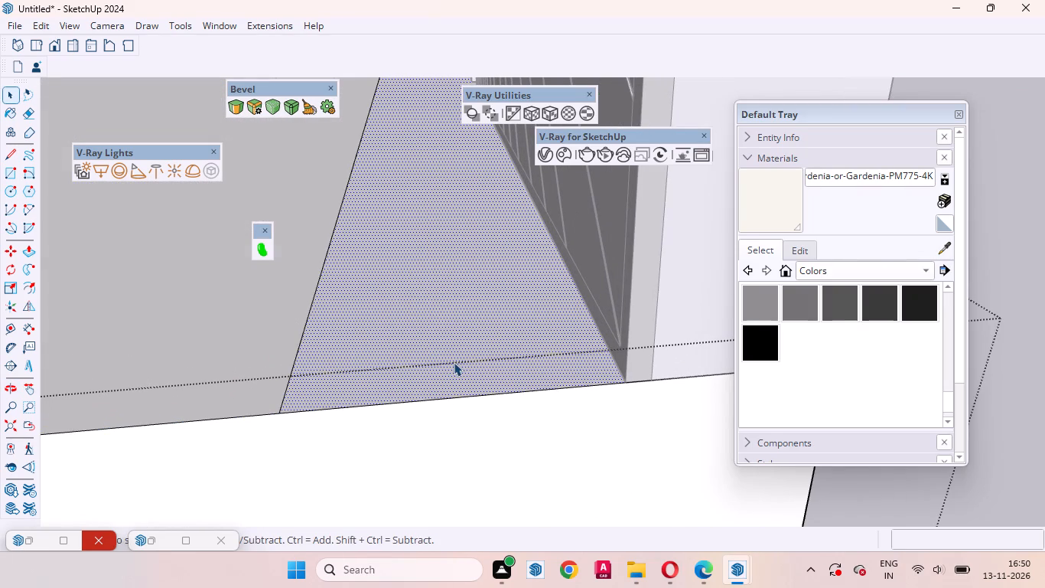
pyautogui.press('p')
pyautogui.click(454, 362)
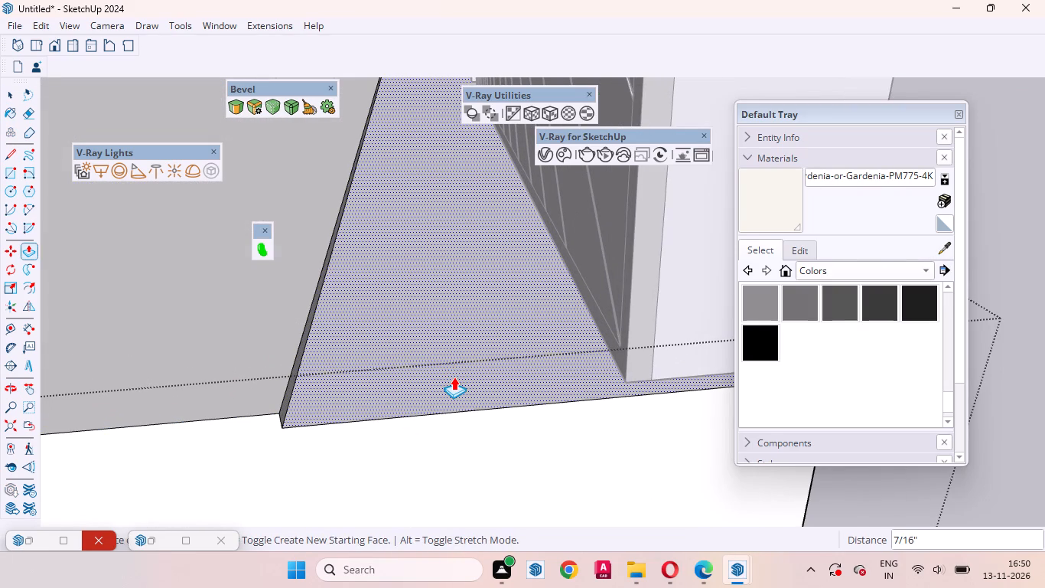
pyautogui.write('3mm')
pyautogui.press('Return')
pyautogui.press('space')
# Push/pull the narrow step face between the recessed strip and the rest of the floor by about 1/16".
pyautogui.moveTo(547, 384); pyautogui.dragTo(542, 289, button='middle')
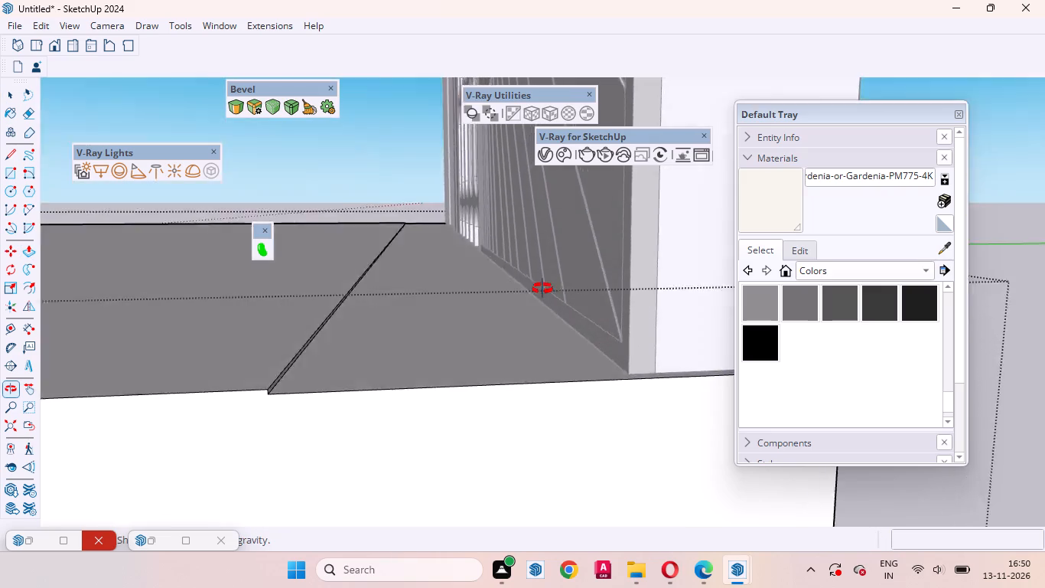
pyautogui.moveTo(542, 289); pyautogui.dragTo(453, 350, button='middle')
pyautogui.scroll(14, 343, 381)
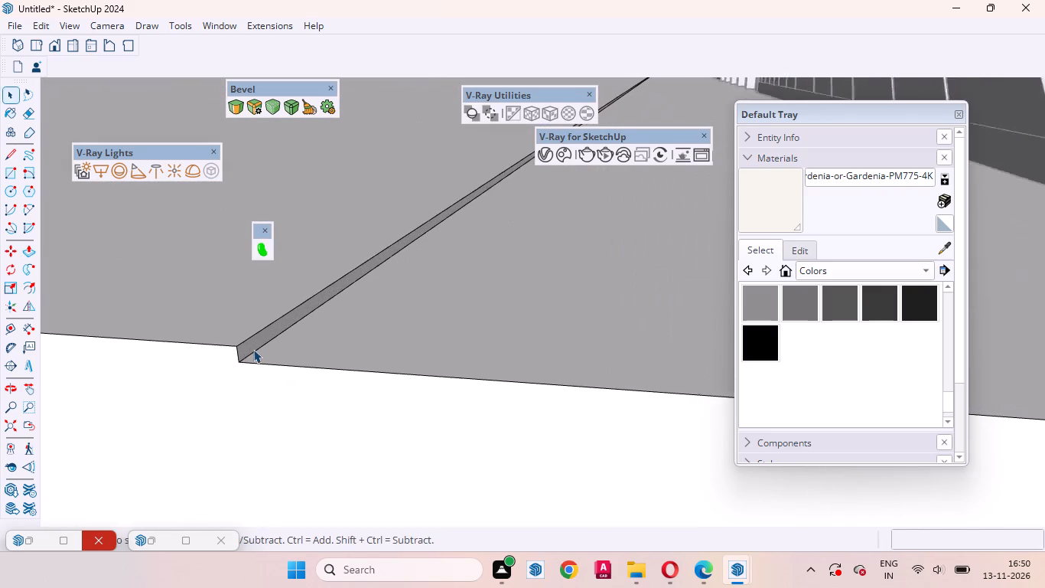
pyautogui.scroll(5, 253, 349)
pyautogui.click(253, 347)
pyautogui.press('p')
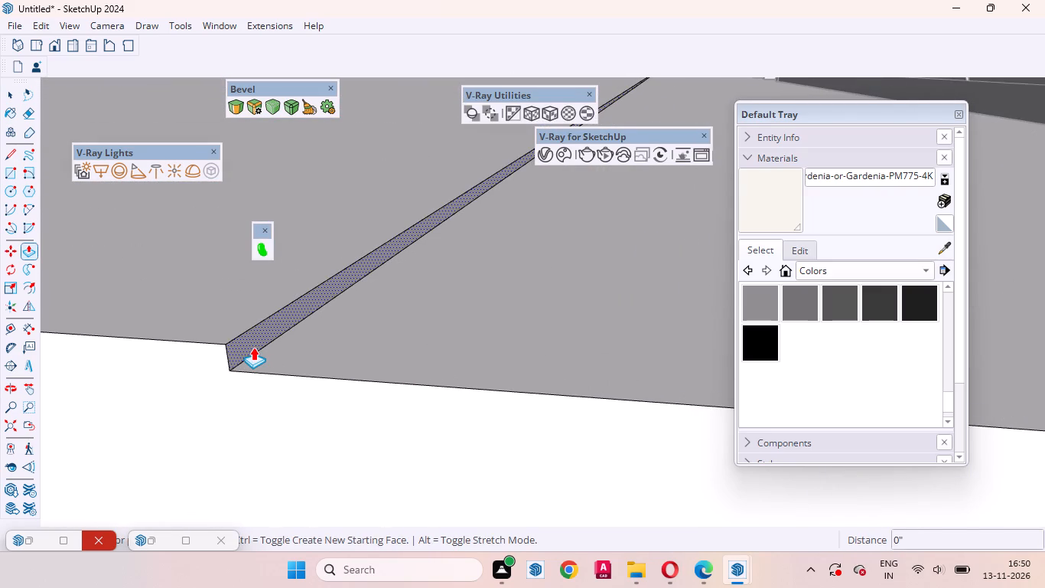
pyautogui.moveTo(221, 347); pyautogui.dragTo(209, 347)
# Push/pull the narrow step face across the floor slab to its front edge, about 10' 9 1/8", and leave the floor group.
pyautogui.scroll(-6, 219, 345)
pyautogui.scroll(-3, 398, 332)
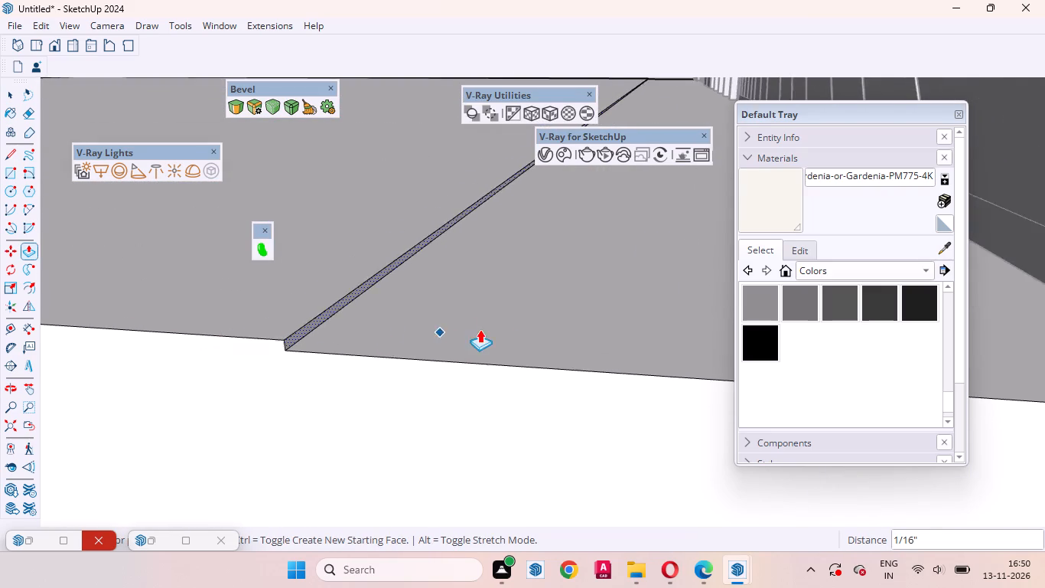
pyautogui.scroll(-5, 480, 329)
pyautogui.scroll(-4, 665, 322)
pyautogui.scroll(9, 596, 331)
pyautogui.scroll(5, 363, 313)
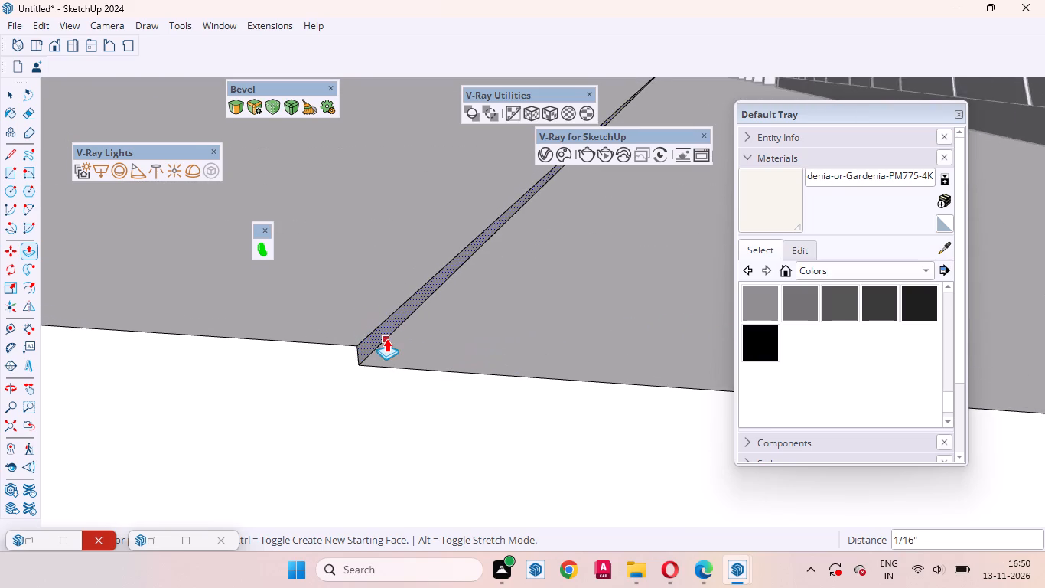
pyautogui.scroll(2, 386, 338)
pyautogui.click(383, 335)
pyautogui.scroll(-8, 272, 332)
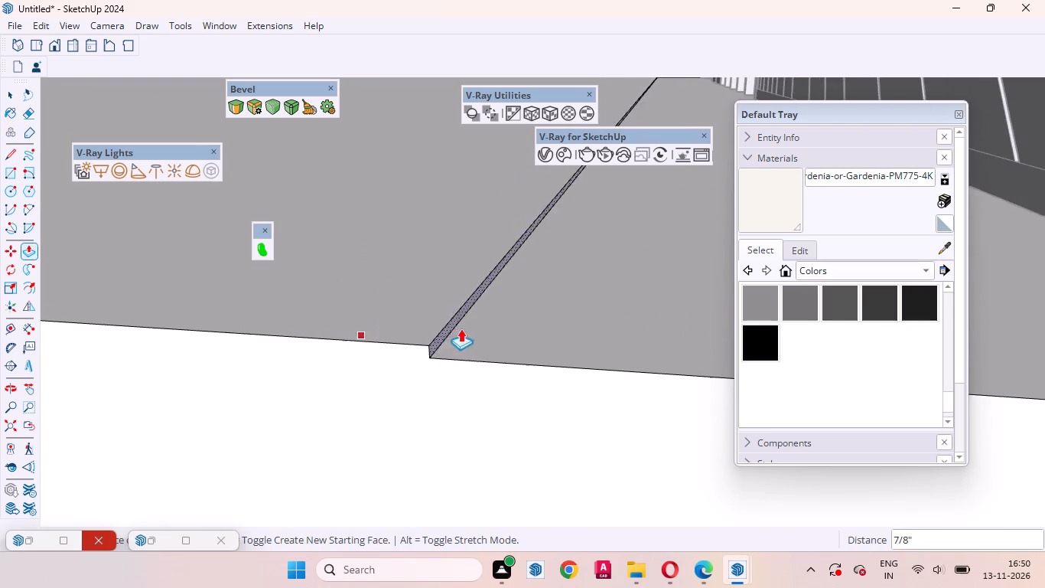
pyautogui.scroll(-14, 461, 328)
pyautogui.scroll(-4, 367, 286)
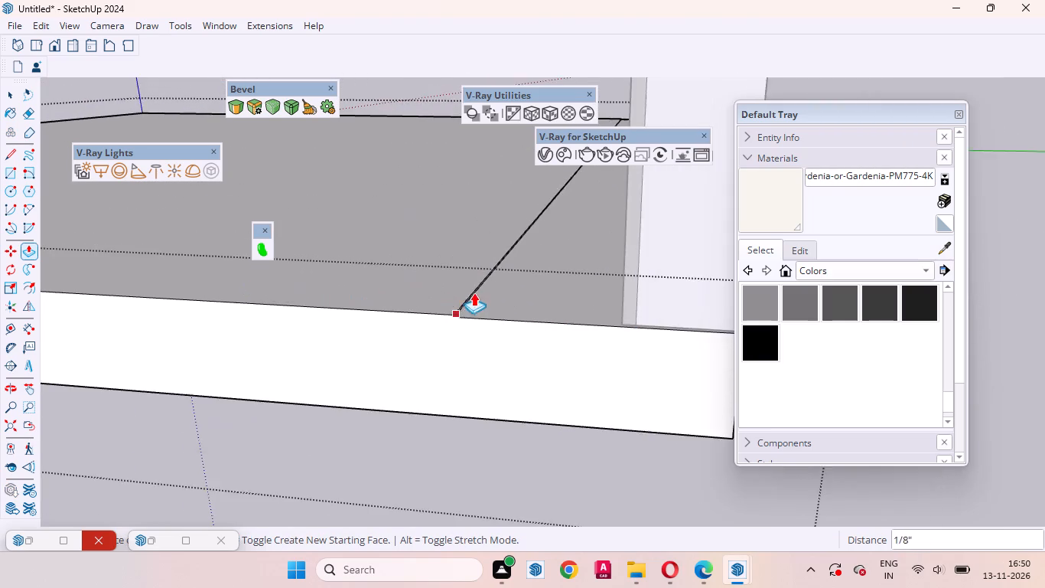
pyautogui.scroll(-17, 474, 292)
pyautogui.moveTo(428, 279); pyautogui.dragTo(568, 251, button='middle')
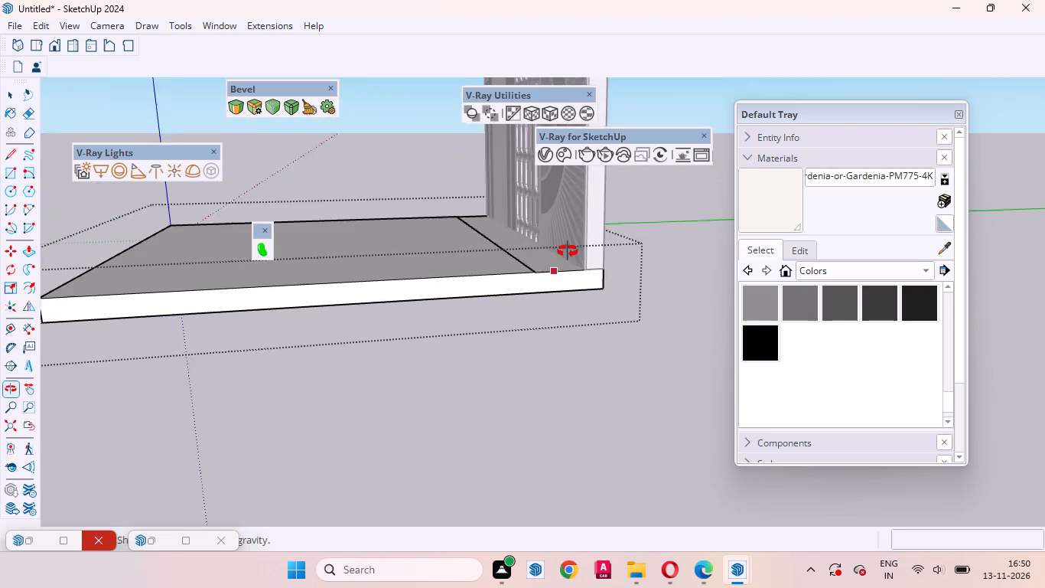
pyautogui.moveTo(568, 251); pyautogui.dragTo(570, 250, button='middle')
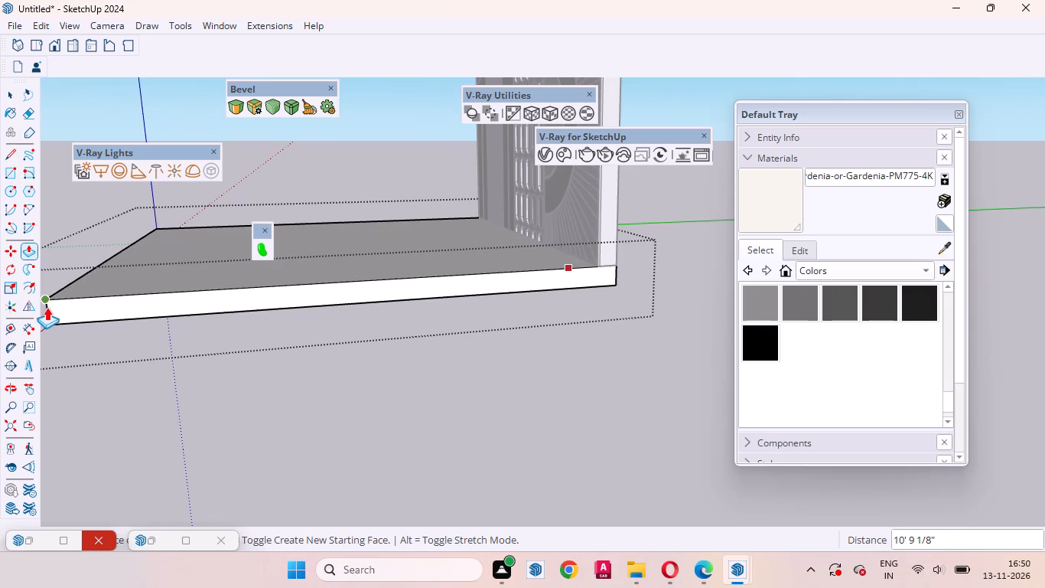
pyautogui.click(46, 307)
pyautogui.press('space')
pyautogui.click(268, 403)
# Examine the joint between the floor slab and the foot of the wall panel, and the overall panel design.
pyautogui.moveTo(356, 441); pyautogui.dragTo(674, 472, button='middle')
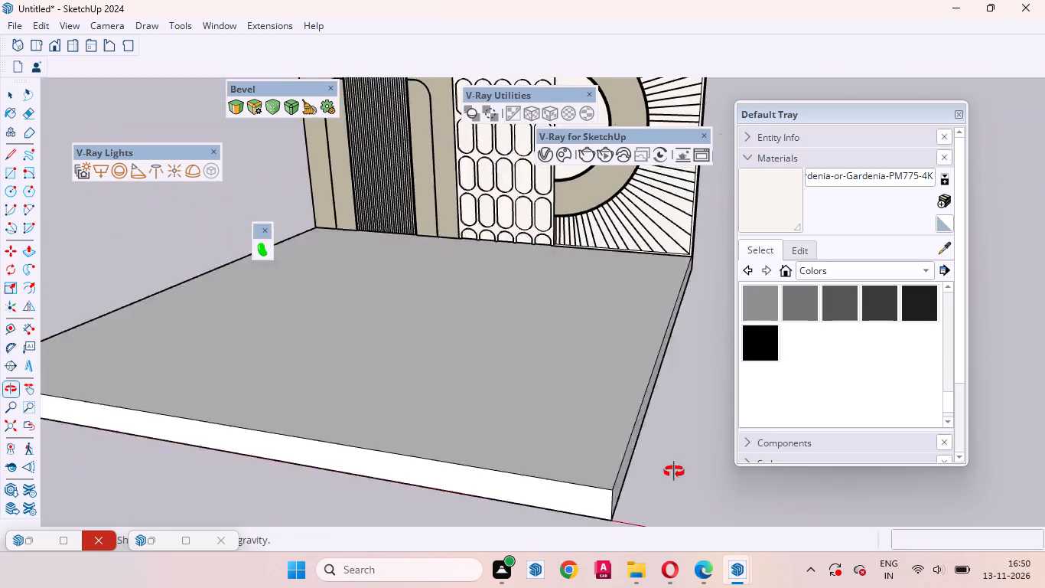
pyautogui.moveTo(674, 472); pyautogui.dragTo(695, 449, button='middle')
pyautogui.scroll(20, 642, 213)
pyautogui.scroll(3, 642, 213)
pyautogui.moveTo(464, 284); pyautogui.dragTo(392, 268, button='middle')
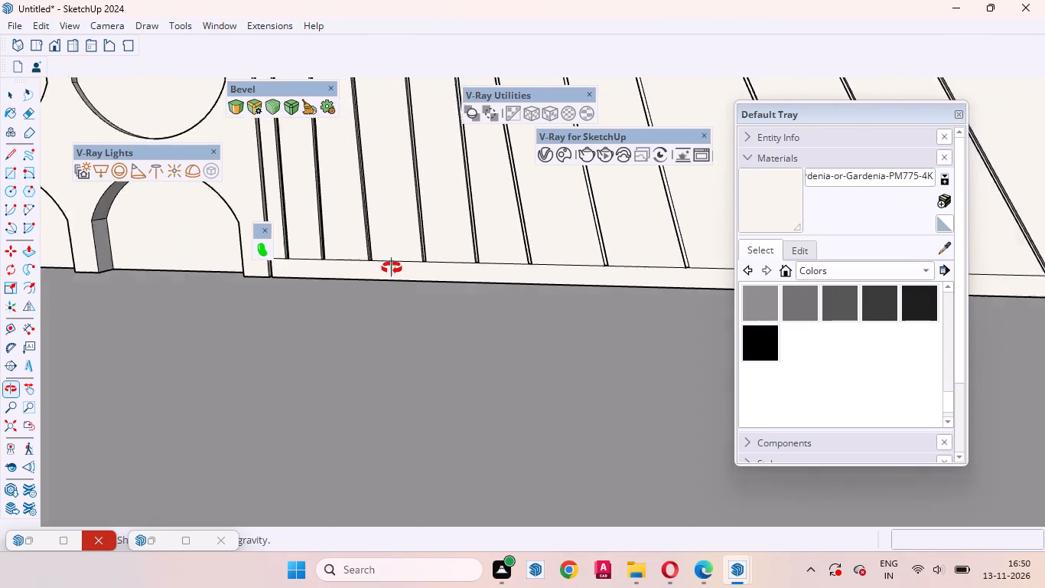
pyautogui.moveTo(392, 268); pyautogui.dragTo(258, 249, button='middle')
pyautogui.scroll(12, 420, 286)
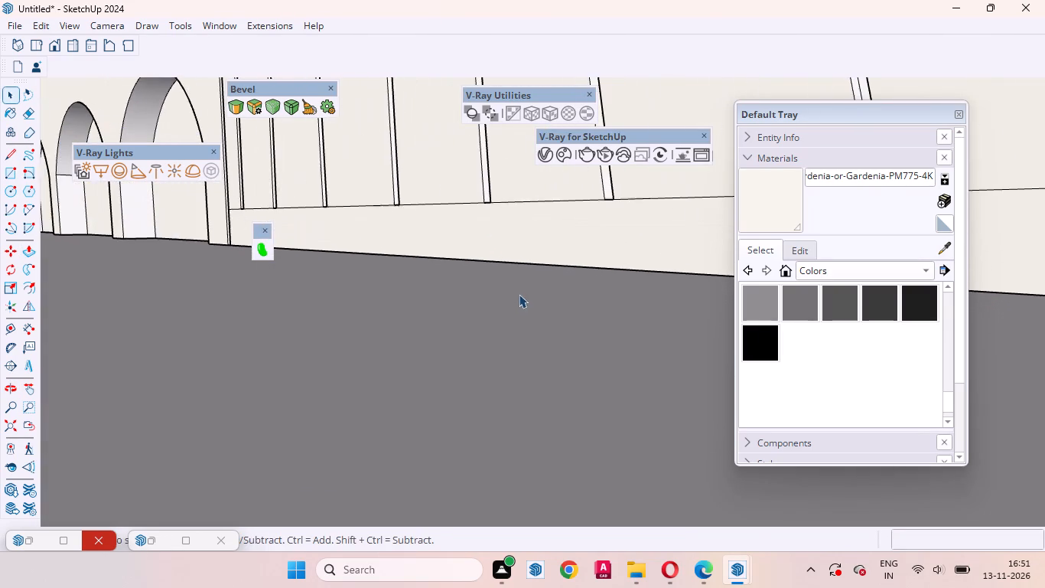
pyautogui.moveTo(506, 296); pyautogui.dragTo(390, 283, button='middle')
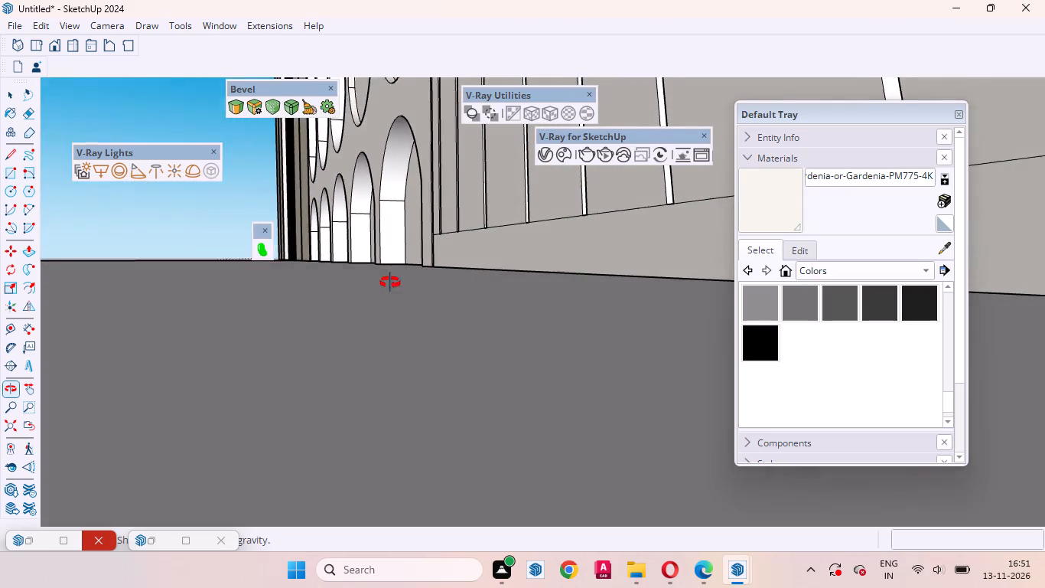
pyautogui.moveTo(390, 283); pyautogui.dragTo(568, 342, button='middle')
pyautogui.scroll(1, 587, 342)
pyautogui.scroll(-15, 588, 343)
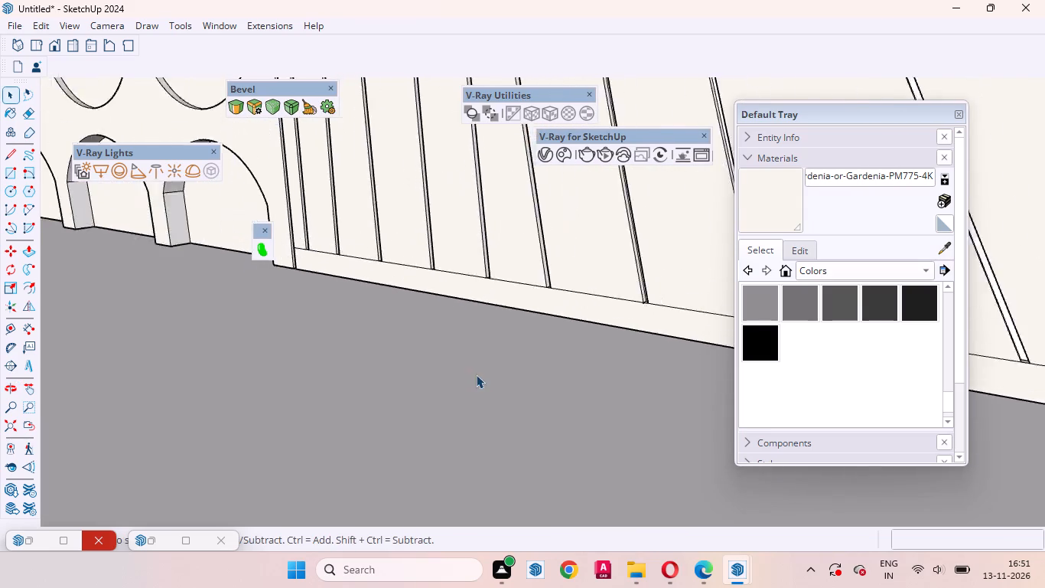
pyautogui.scroll(-20, 476, 374)
pyautogui.scroll(-3, 476, 374)
pyautogui.moveTo(397, 334); pyautogui.dragTo(546, 431, button='middle')
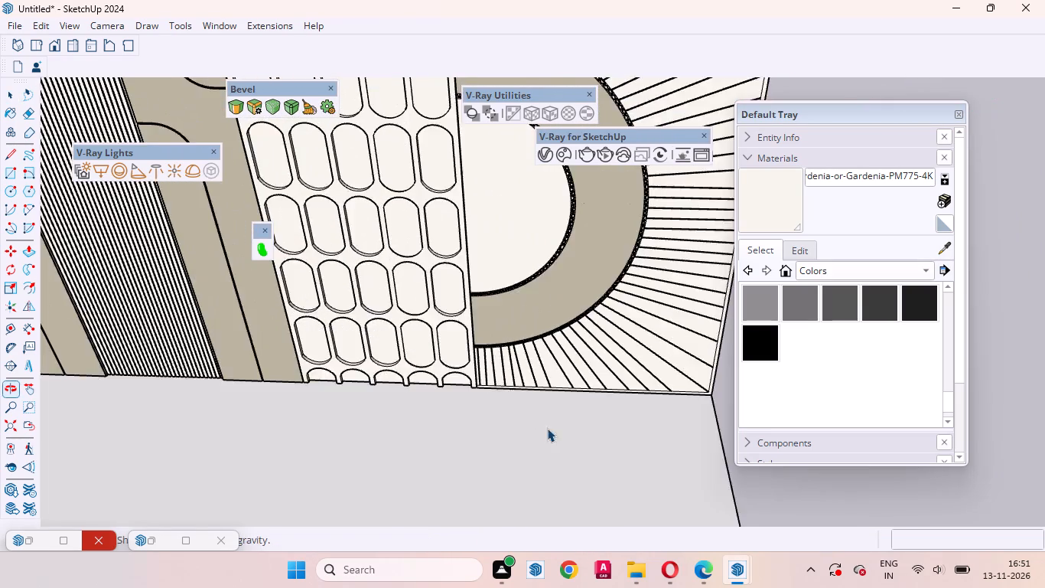
pyautogui.scroll(-12, 475, 325)
pyautogui.scroll(3, 454, 176)
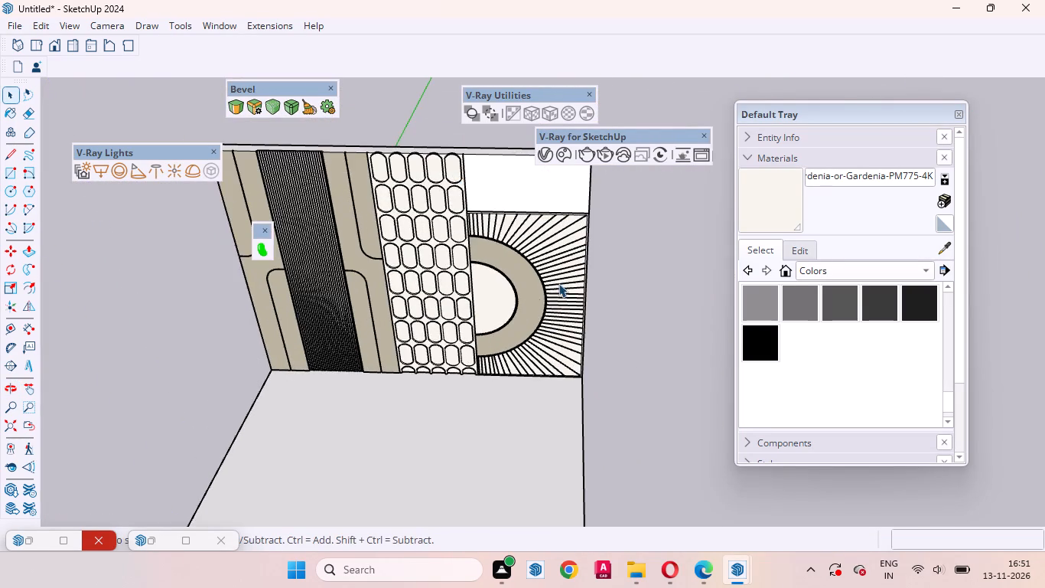
pyautogui.moveTo(560, 279); pyautogui.dragTo(589, 184, button='middle')
pyautogui.scroll(3, 540, 240)
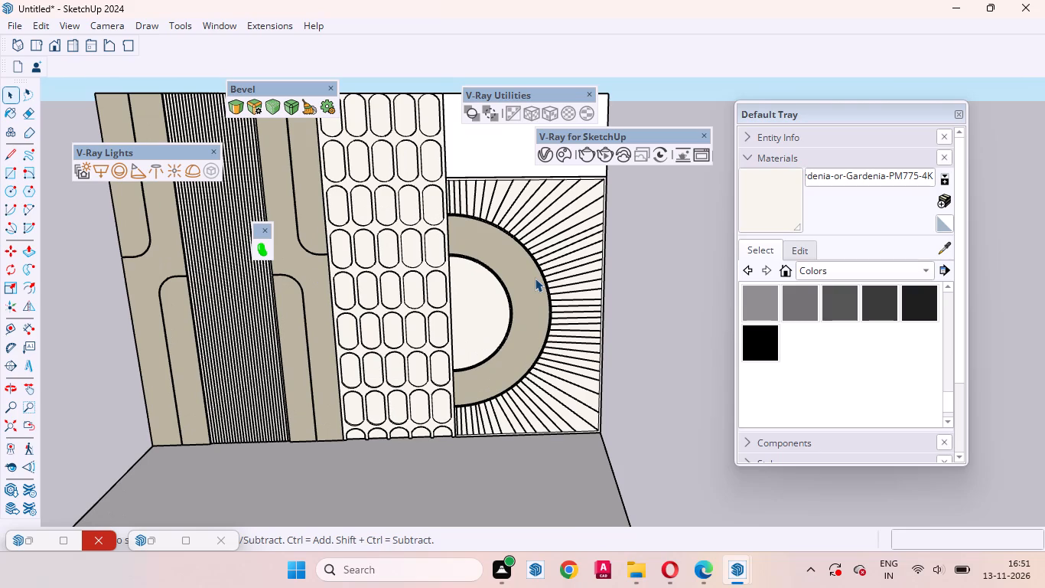
pyautogui.scroll(4, 462, 300)
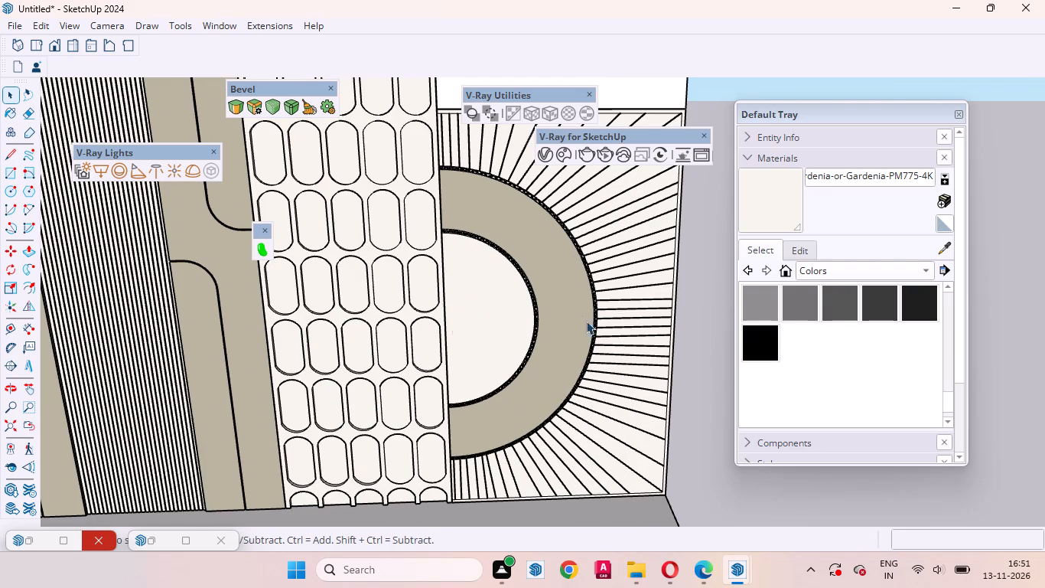
pyautogui.scroll(-4, 490, 339)
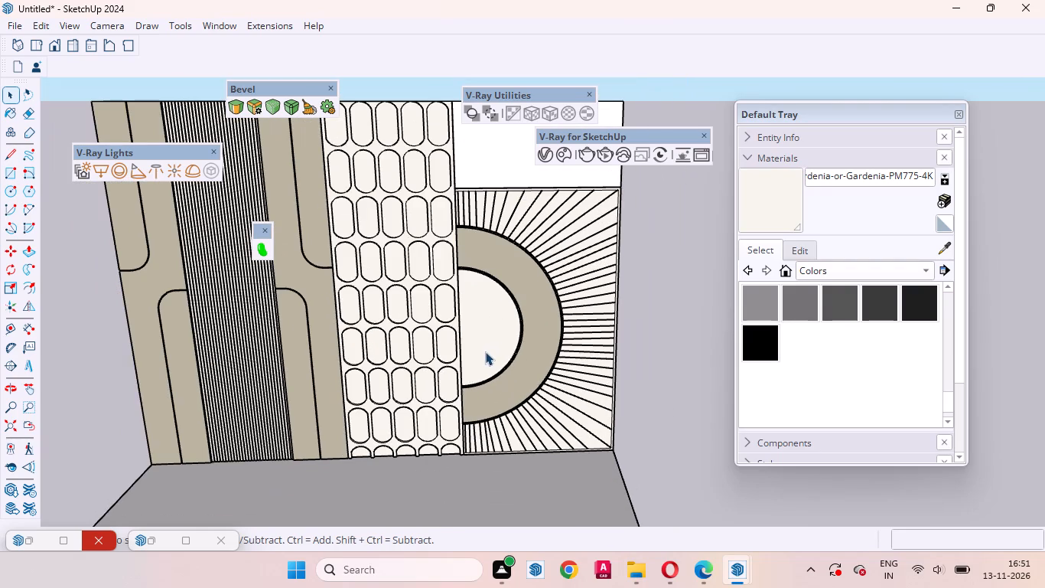
pyautogui.scroll(3, 494, 343)
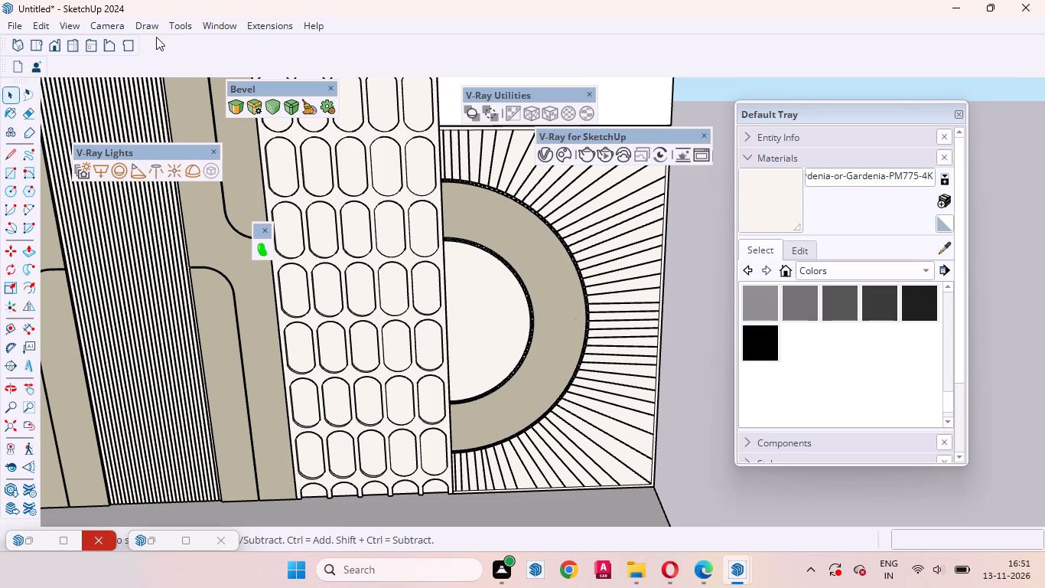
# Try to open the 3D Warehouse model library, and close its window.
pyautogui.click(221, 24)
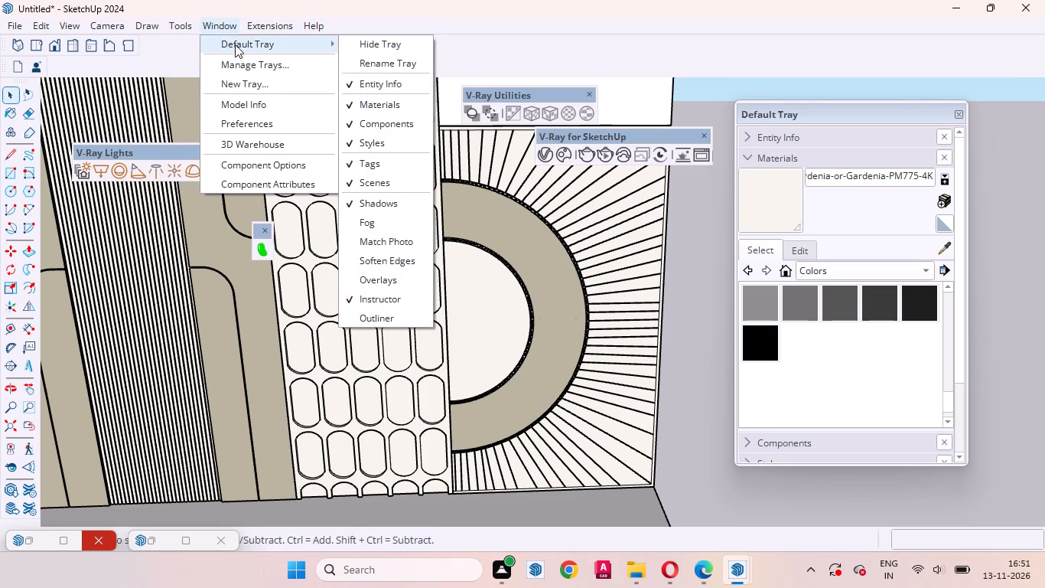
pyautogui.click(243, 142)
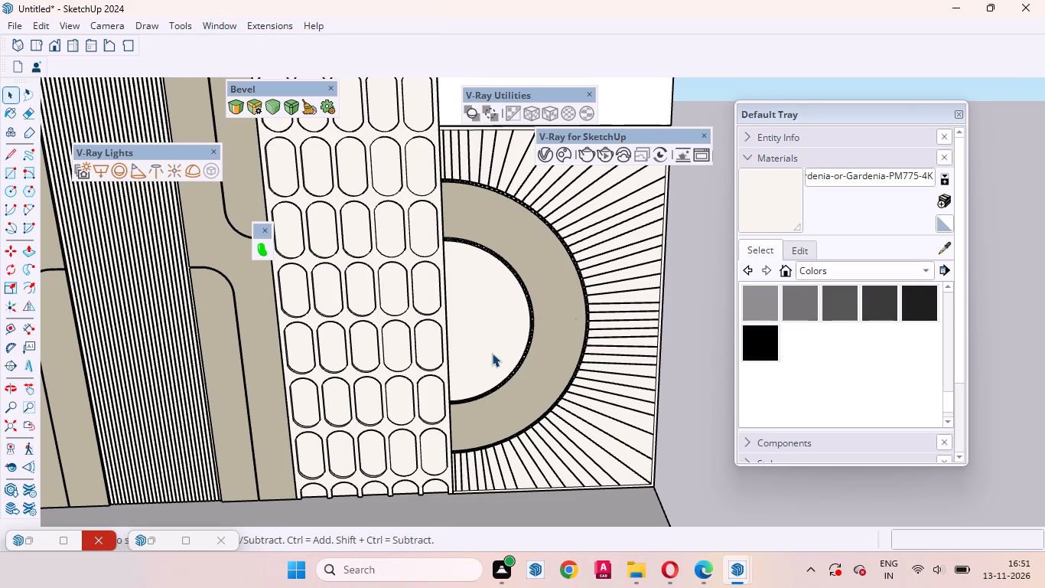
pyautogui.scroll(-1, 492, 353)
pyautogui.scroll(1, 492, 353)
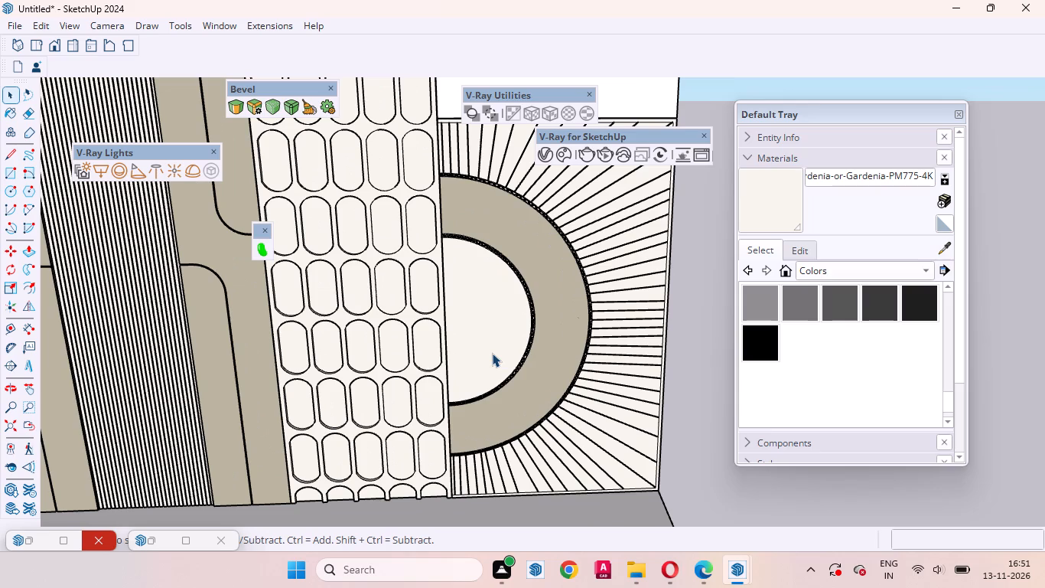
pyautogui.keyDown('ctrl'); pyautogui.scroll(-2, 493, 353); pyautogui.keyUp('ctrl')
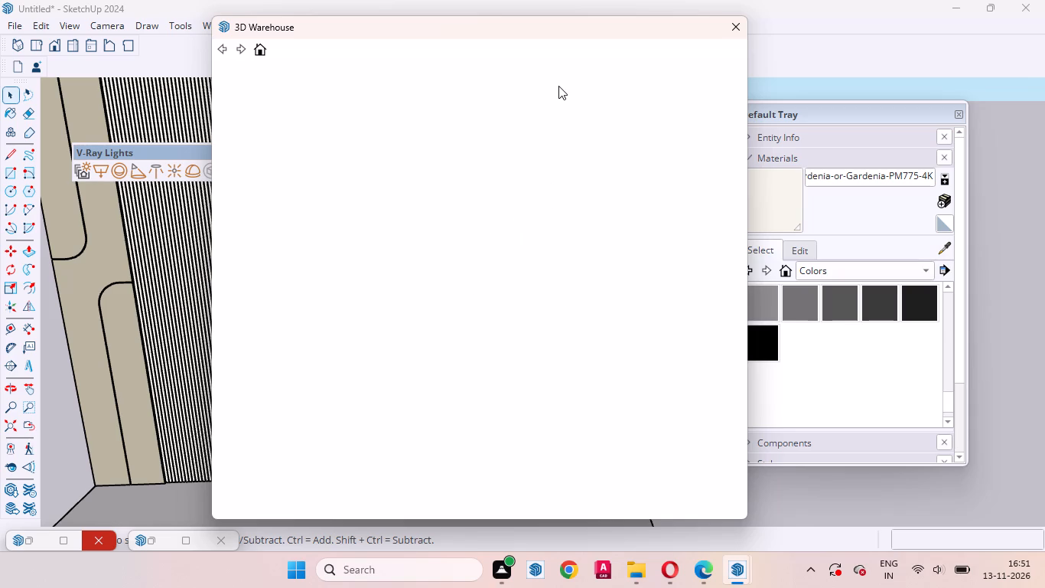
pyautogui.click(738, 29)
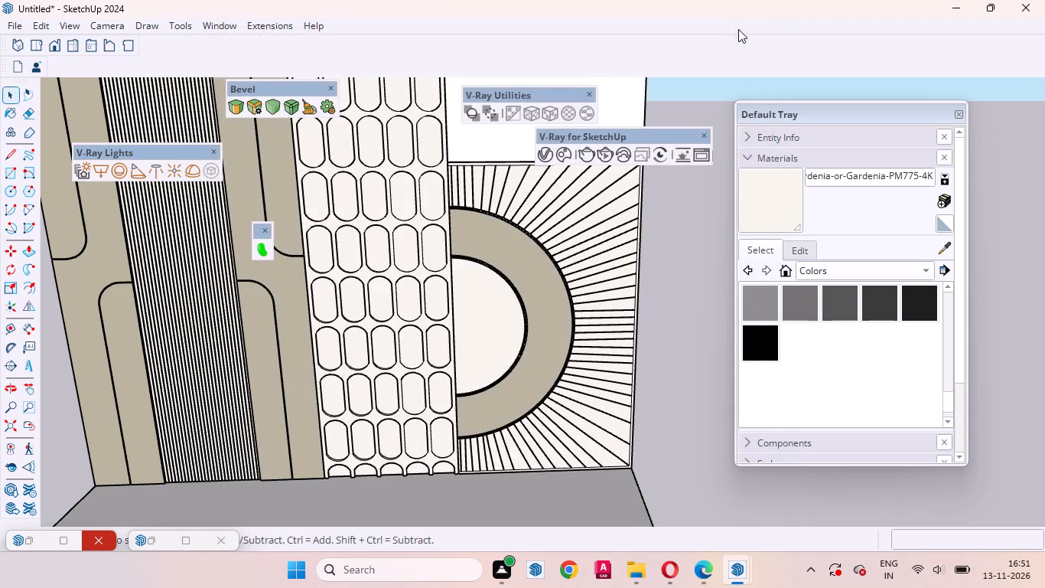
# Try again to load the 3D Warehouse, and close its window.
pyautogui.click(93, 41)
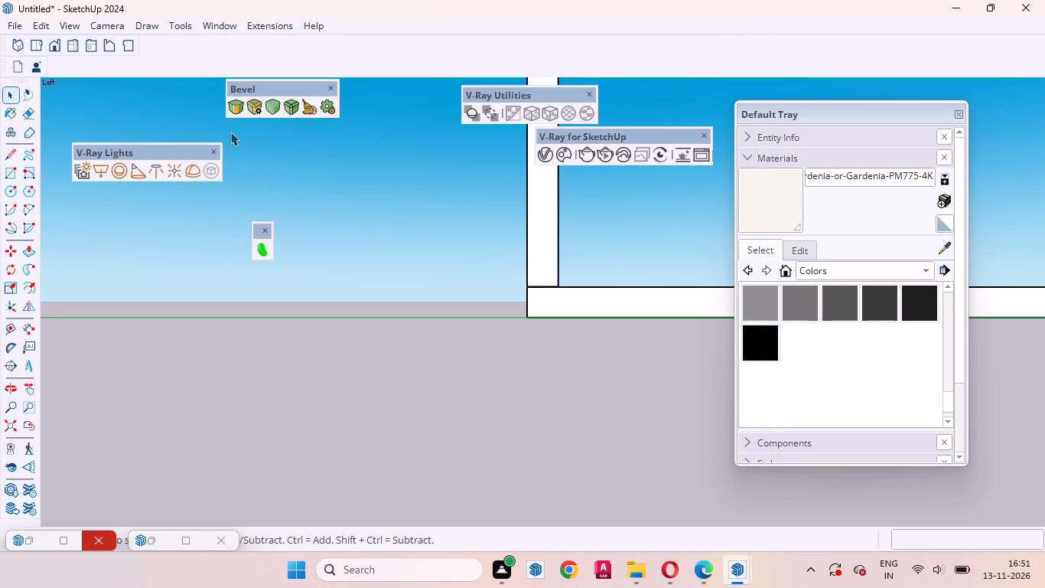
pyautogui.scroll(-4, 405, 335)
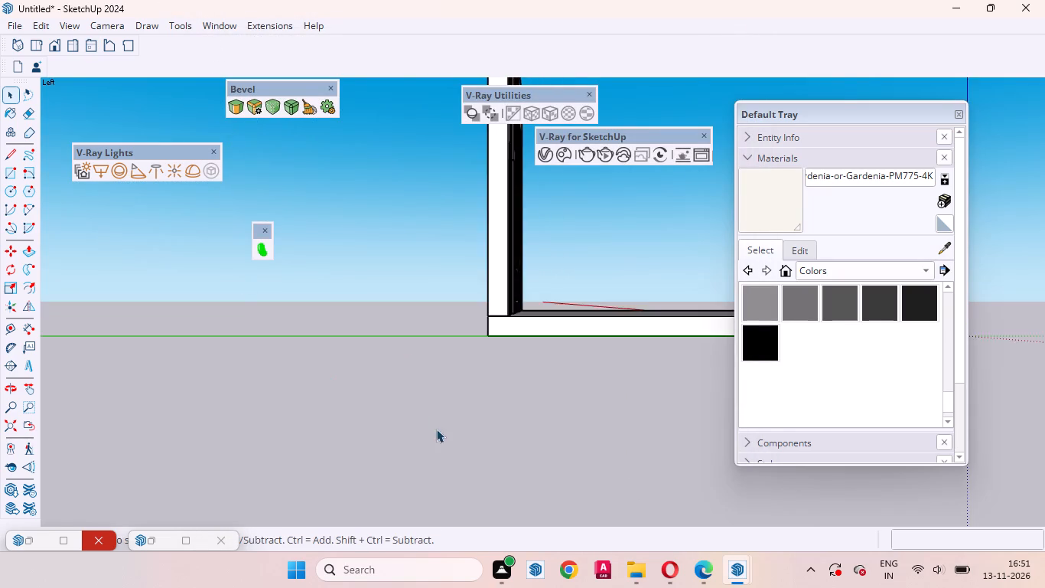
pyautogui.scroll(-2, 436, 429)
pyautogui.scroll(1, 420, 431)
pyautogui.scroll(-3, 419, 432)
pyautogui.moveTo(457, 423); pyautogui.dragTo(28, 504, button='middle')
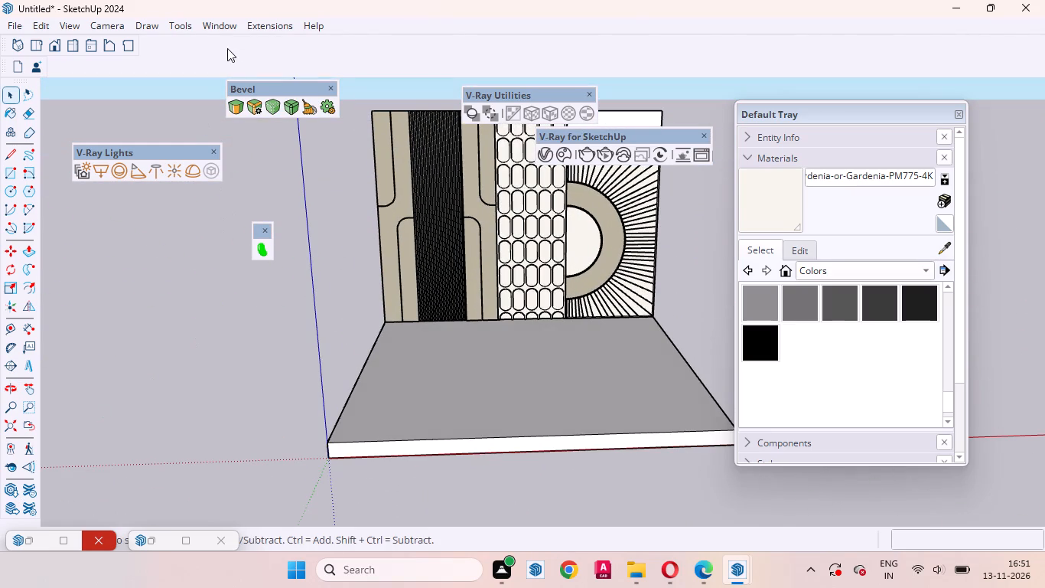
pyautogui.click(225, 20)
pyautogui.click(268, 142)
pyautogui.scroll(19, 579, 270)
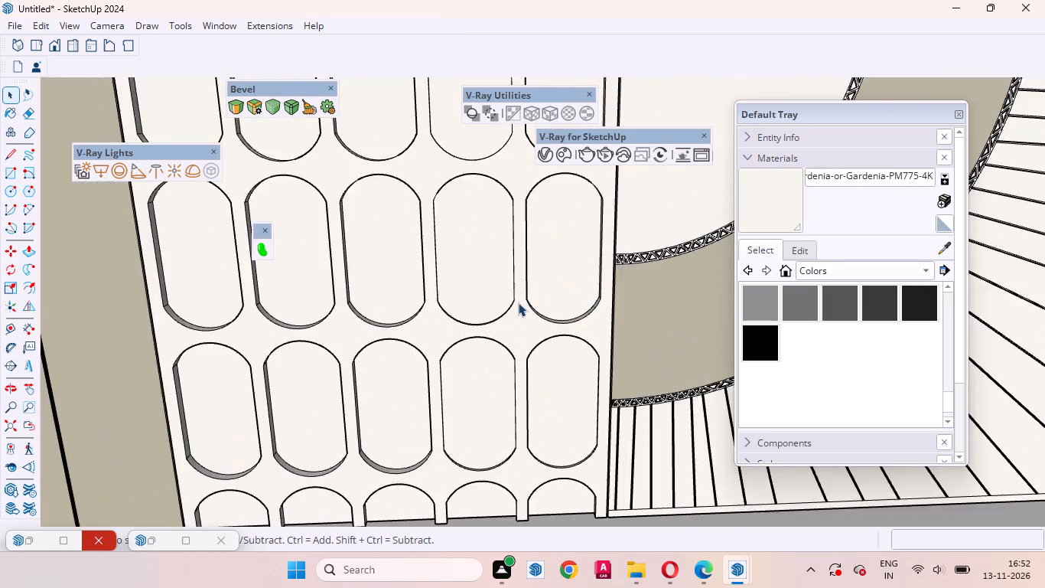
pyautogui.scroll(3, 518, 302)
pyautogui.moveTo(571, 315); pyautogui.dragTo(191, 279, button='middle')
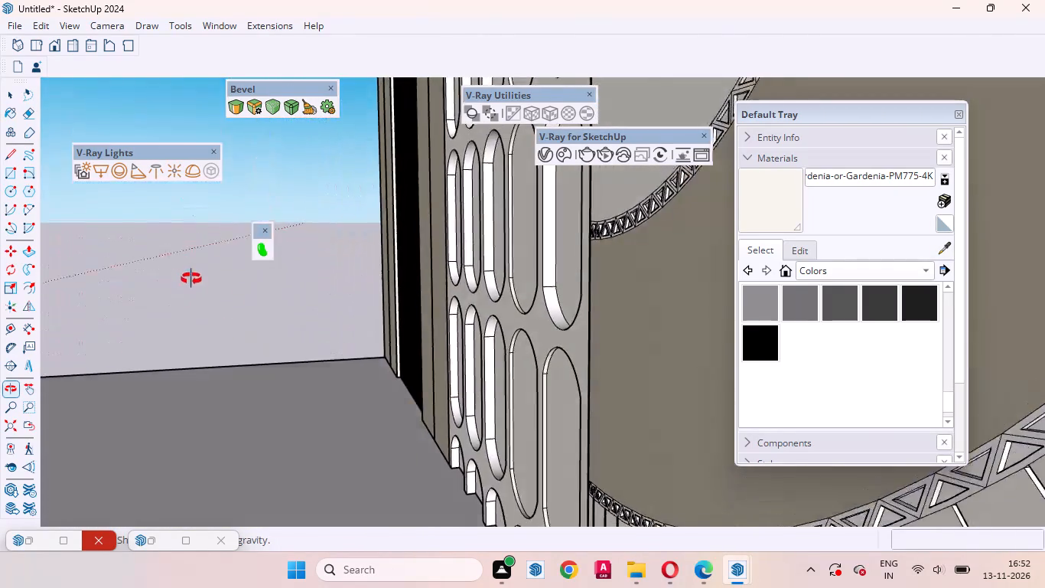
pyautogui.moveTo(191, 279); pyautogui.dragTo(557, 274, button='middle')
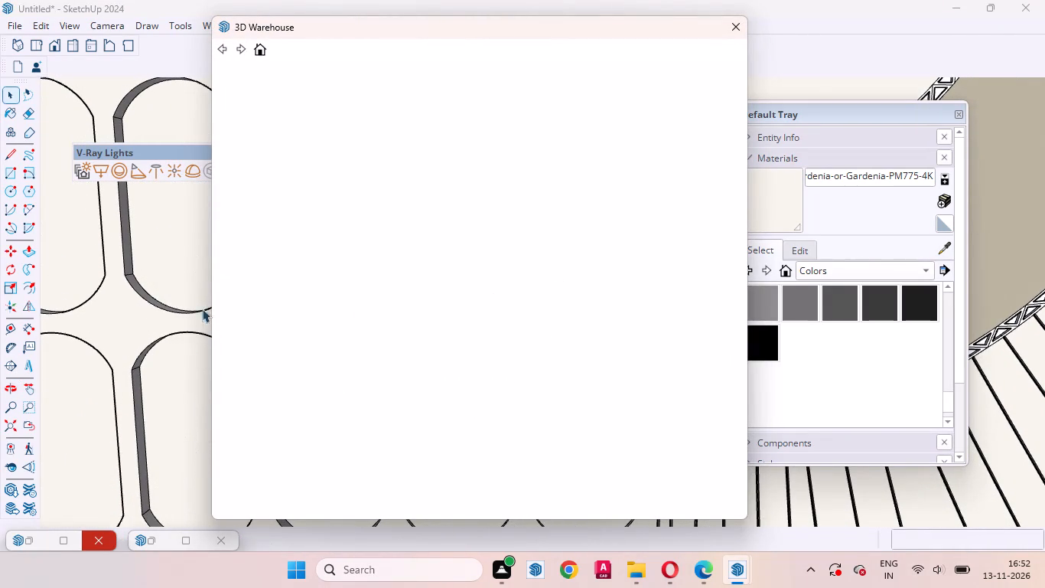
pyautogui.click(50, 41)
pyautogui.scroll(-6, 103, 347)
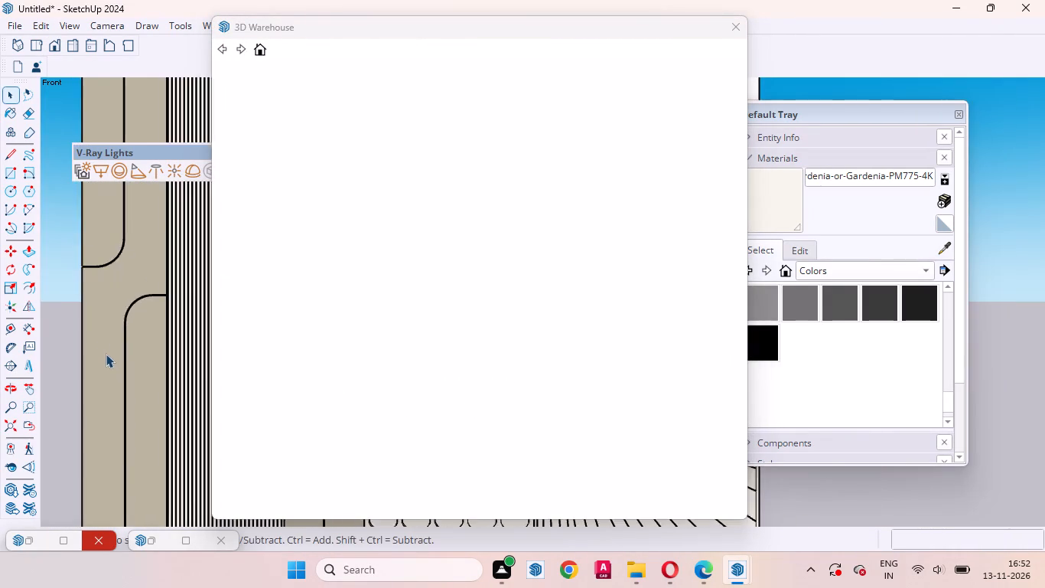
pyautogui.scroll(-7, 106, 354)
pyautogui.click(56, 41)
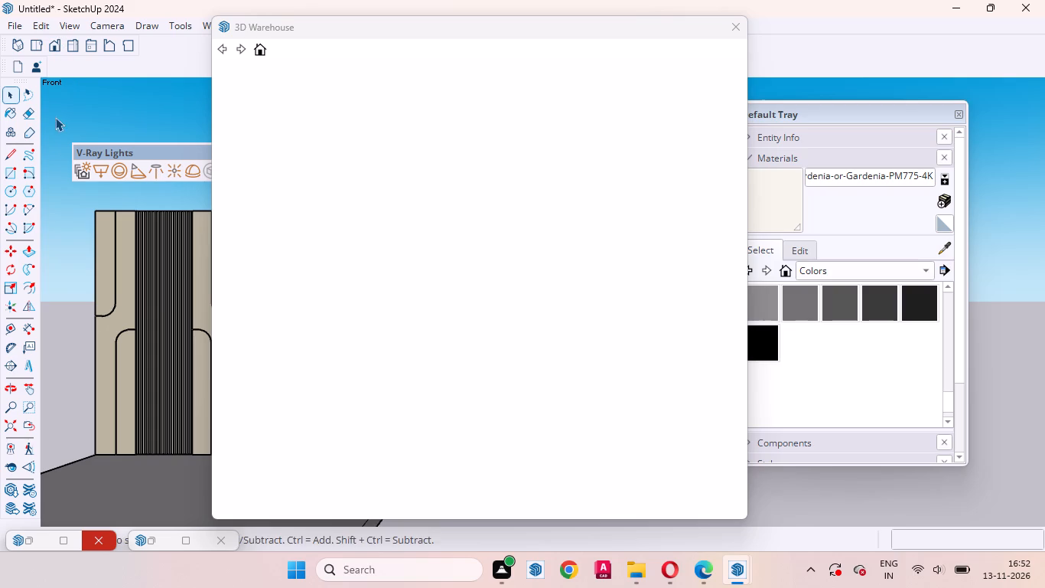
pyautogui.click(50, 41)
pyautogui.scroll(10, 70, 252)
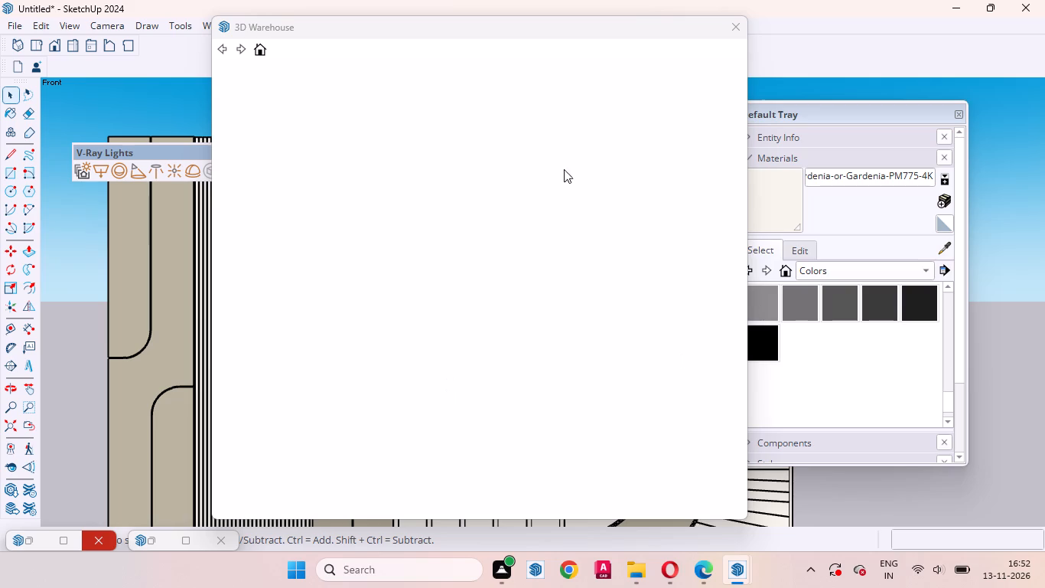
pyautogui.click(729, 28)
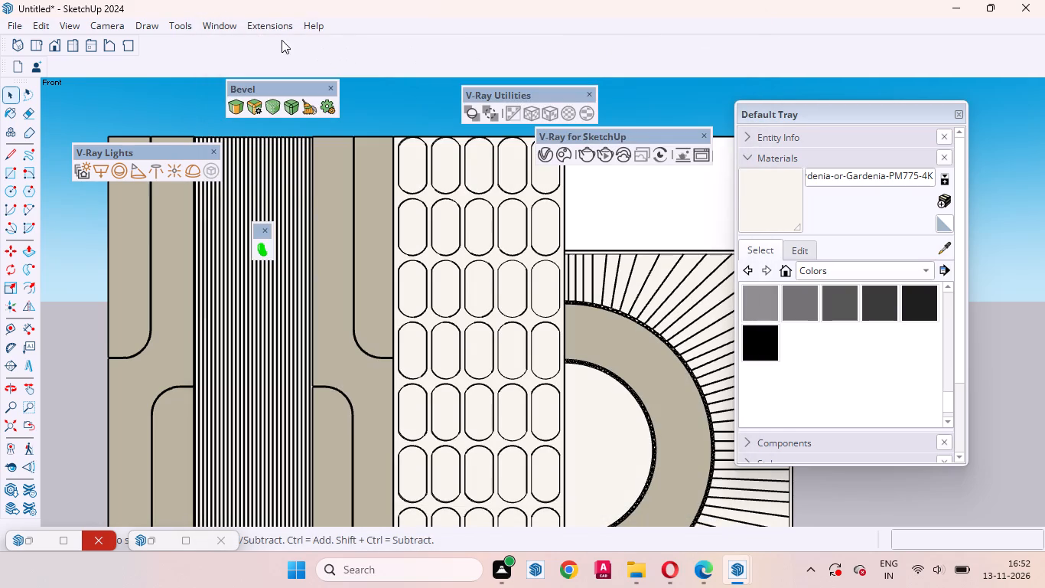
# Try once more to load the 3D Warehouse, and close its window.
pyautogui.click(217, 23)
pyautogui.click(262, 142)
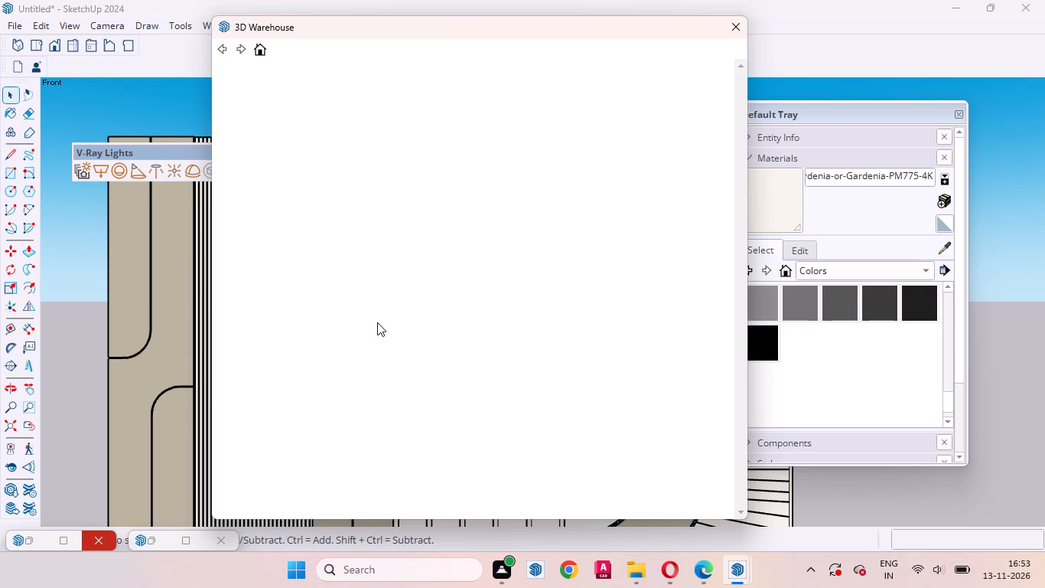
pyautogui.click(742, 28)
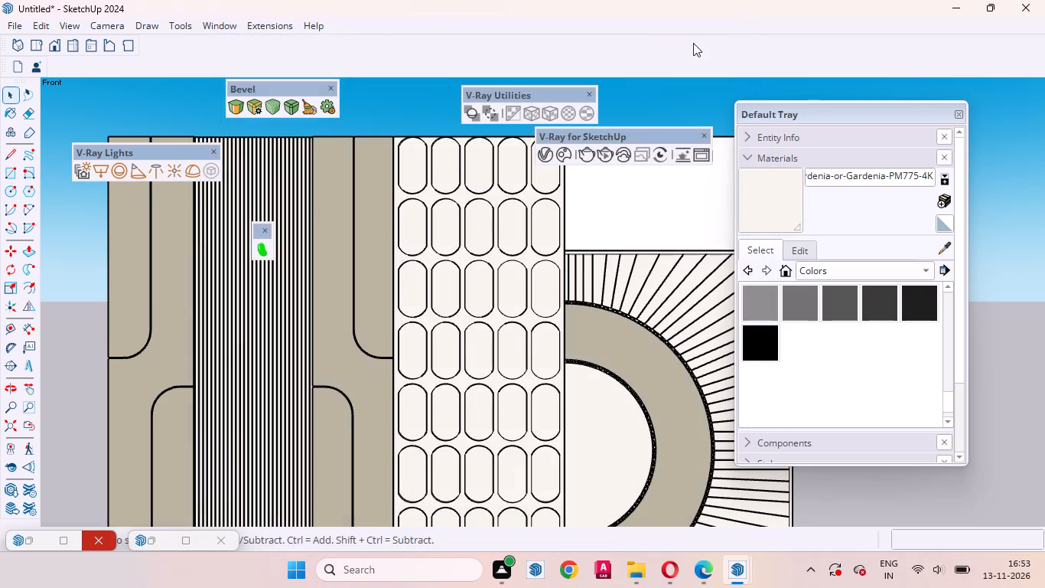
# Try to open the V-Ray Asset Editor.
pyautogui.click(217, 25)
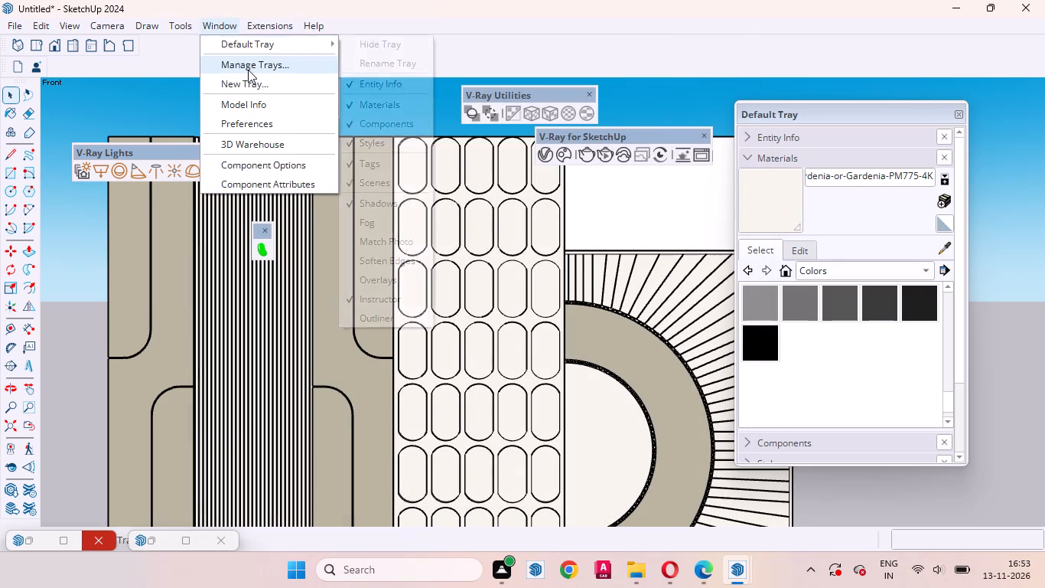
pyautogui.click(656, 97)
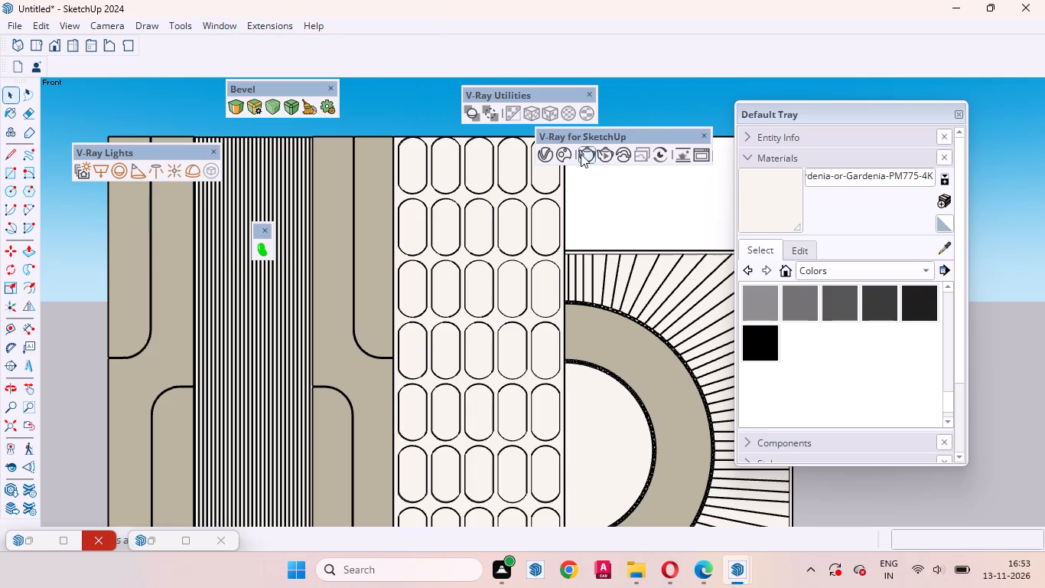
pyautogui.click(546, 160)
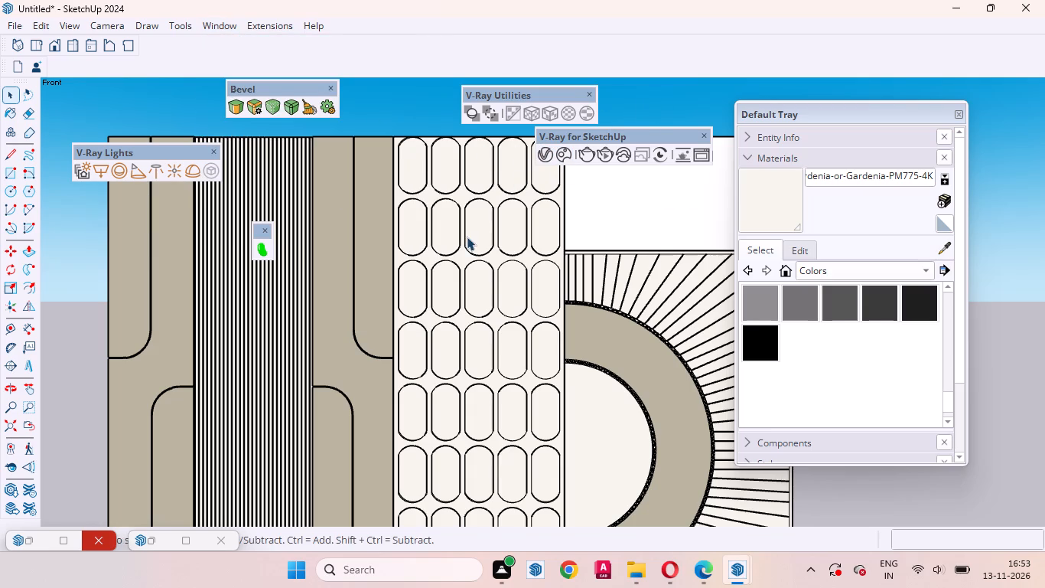
# Examine the wall panel's rounded tile relief, sunburst motif and the panel's upper outer corner from several angles.
pyautogui.scroll(-7, 464, 231)
pyautogui.scroll(4, 540, 322)
pyautogui.scroll(1, 634, 272)
pyautogui.moveTo(634, 272); pyautogui.dragTo(552, 341, button='middle')
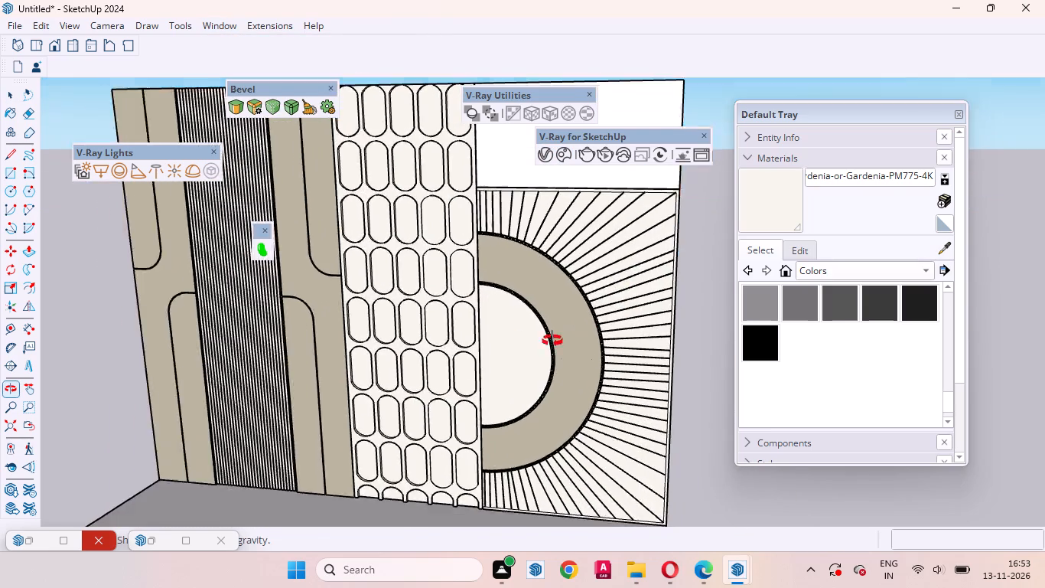
pyautogui.moveTo(552, 341); pyautogui.dragTo(760, 526, button='middle')
pyautogui.scroll(8, 522, 296)
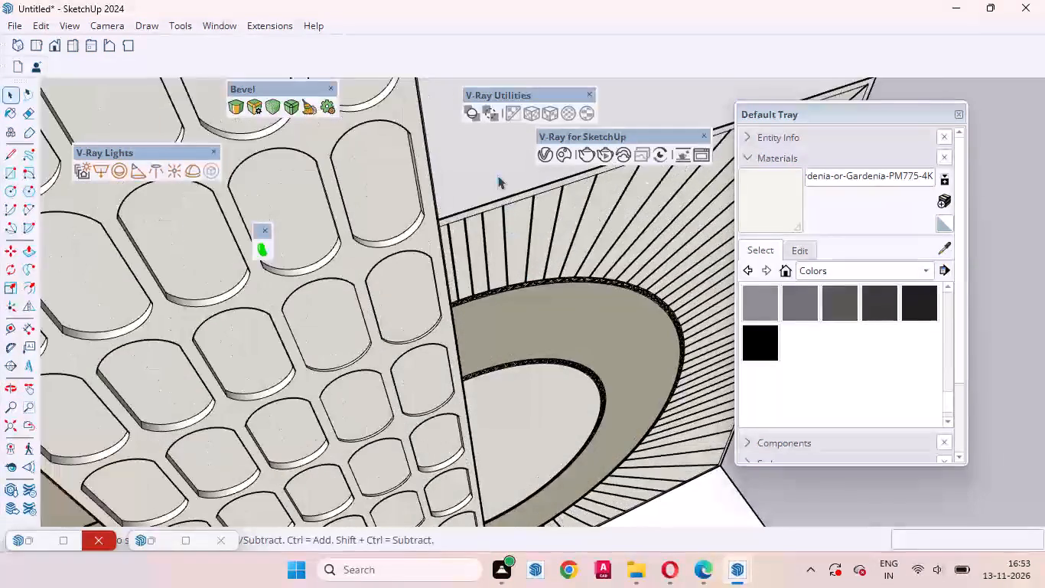
pyautogui.scroll(3, 497, 175)
pyautogui.moveTo(497, 174); pyautogui.dragTo(129, 158, button='middle')
pyautogui.scroll(1, 129, 158)
pyautogui.scroll(-3, 129, 158)
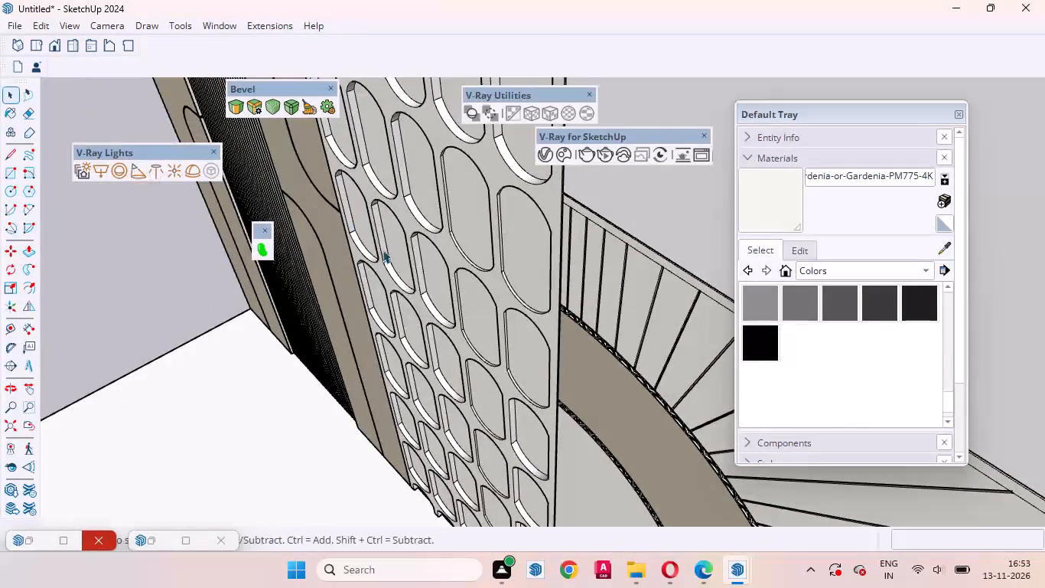
pyautogui.scroll(-12, 400, 265)
pyautogui.scroll(17, 536, 328)
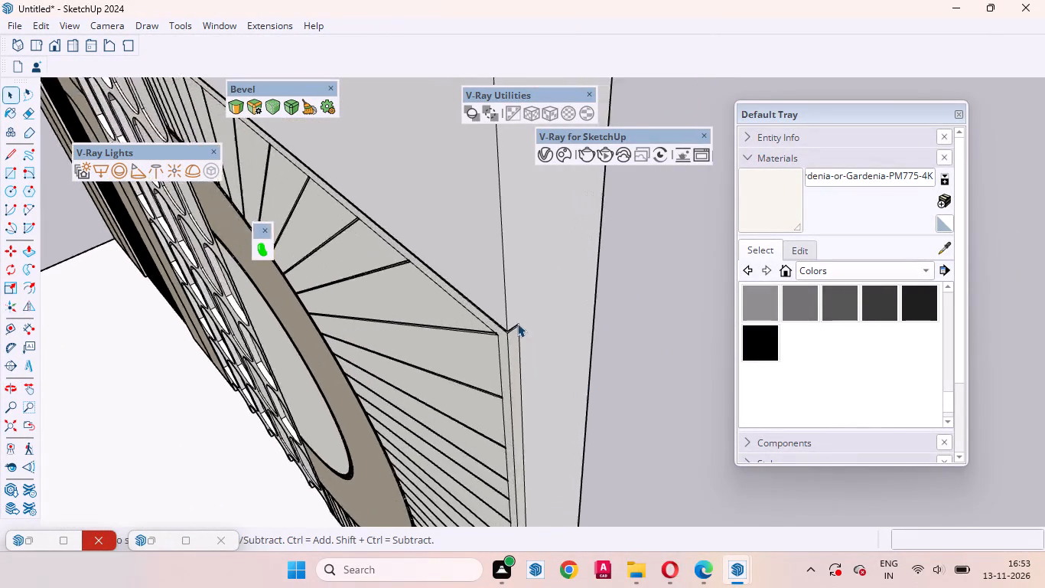
pyautogui.scroll(7, 517, 323)
pyautogui.moveTo(490, 324); pyautogui.dragTo(597, 166, button='middle')
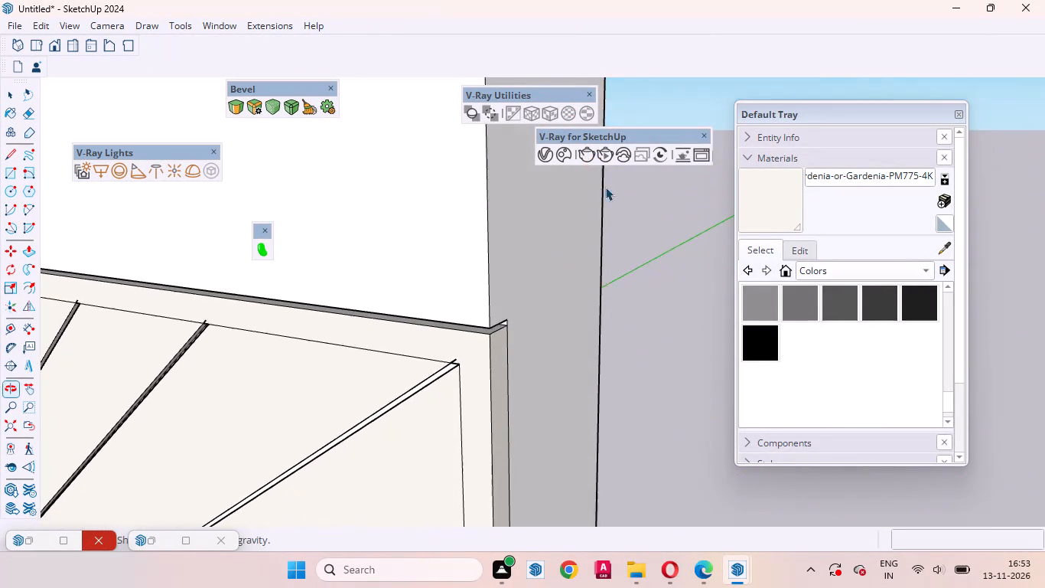
pyautogui.scroll(-8, 528, 270)
pyautogui.scroll(1, 594, 321)
pyautogui.scroll(-5, 596, 325)
pyautogui.scroll(1, 640, 341)
pyautogui.scroll(-5, 653, 350)
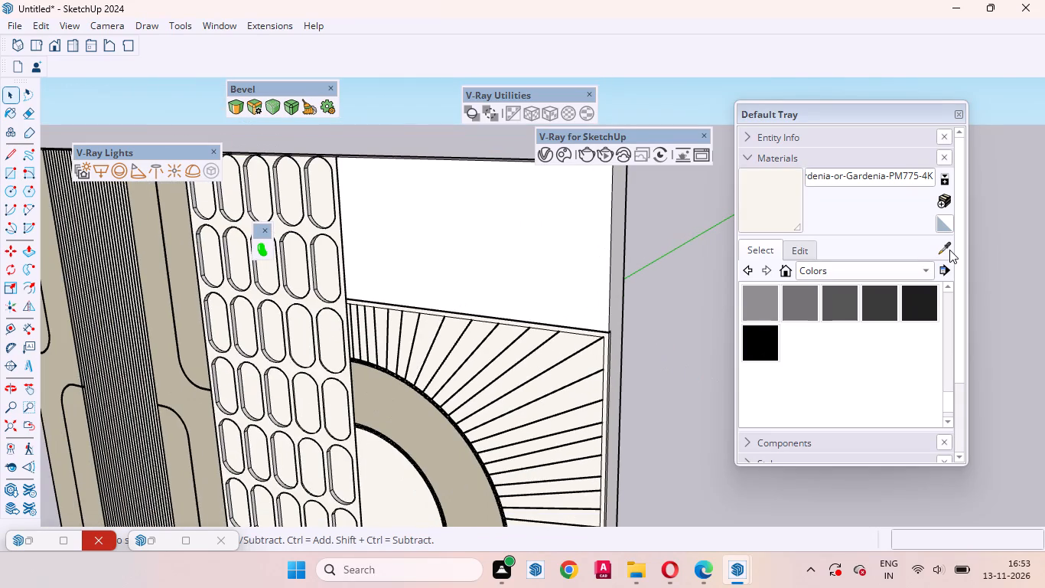
# Try again to open the V-Ray Asset Editor.
pyautogui.click(949, 250)
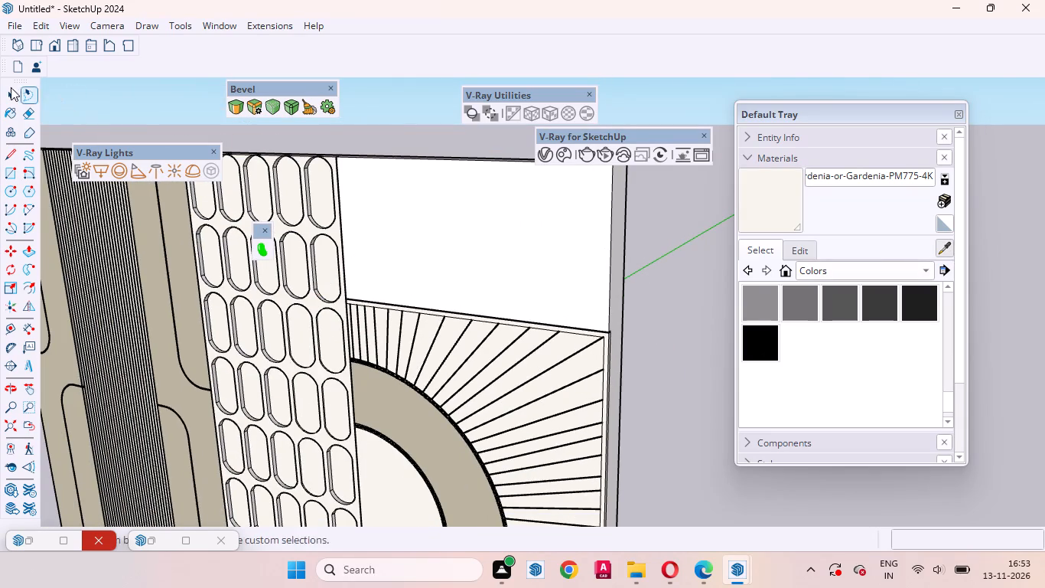
pyautogui.click(2, 87)
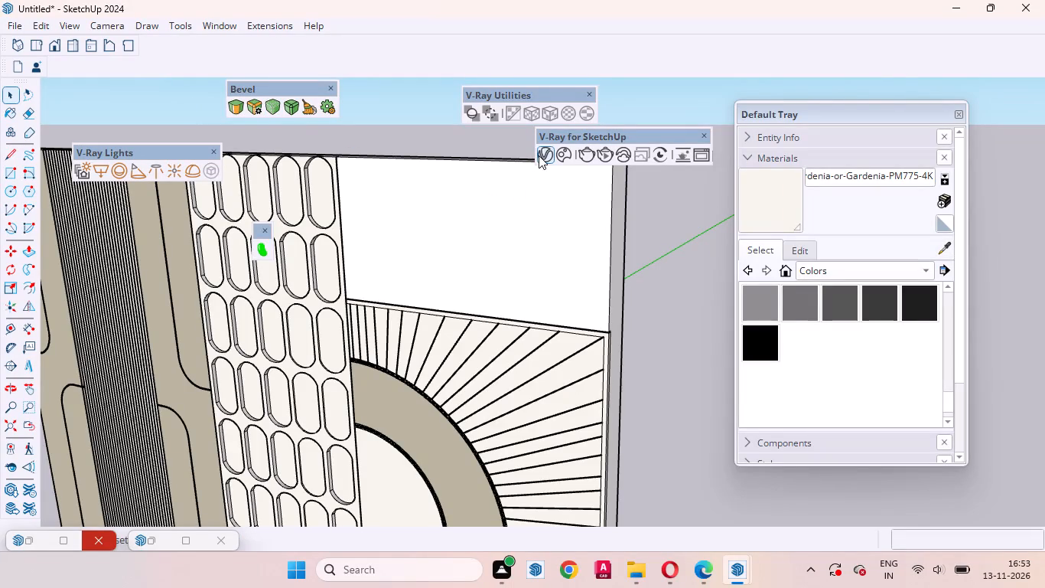
pyautogui.click(542, 154)
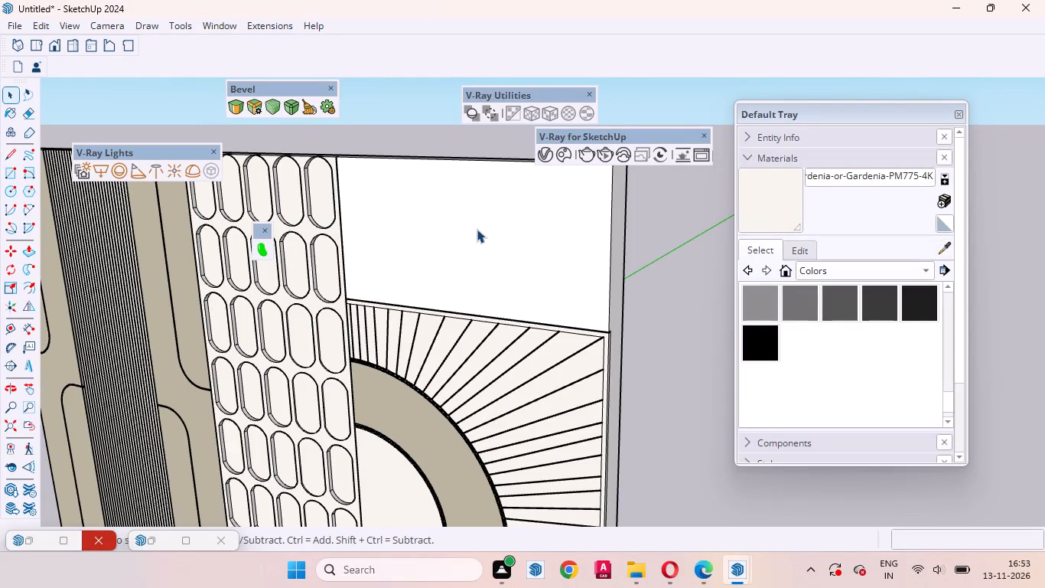
pyautogui.click(547, 151)
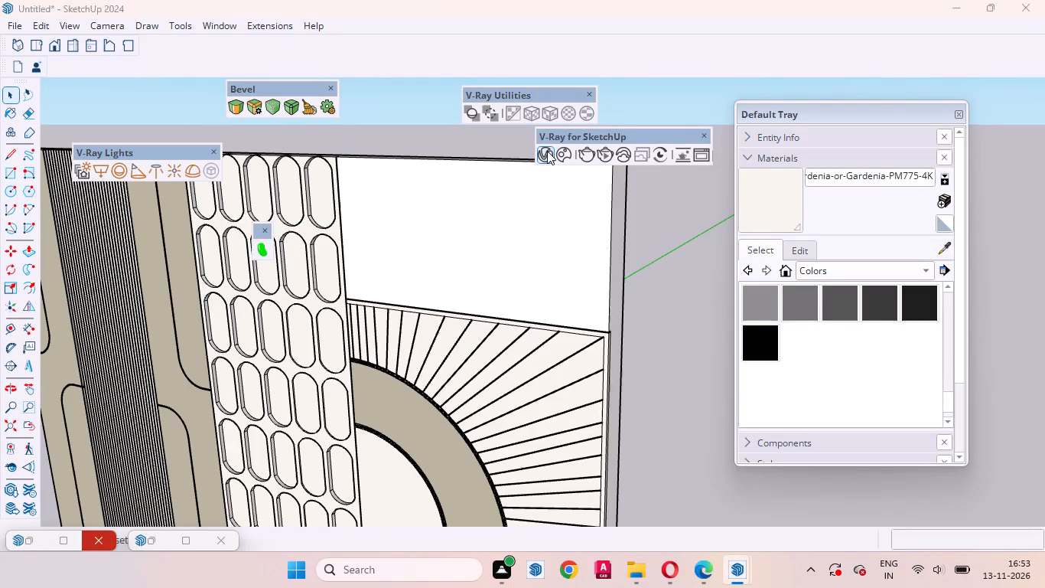
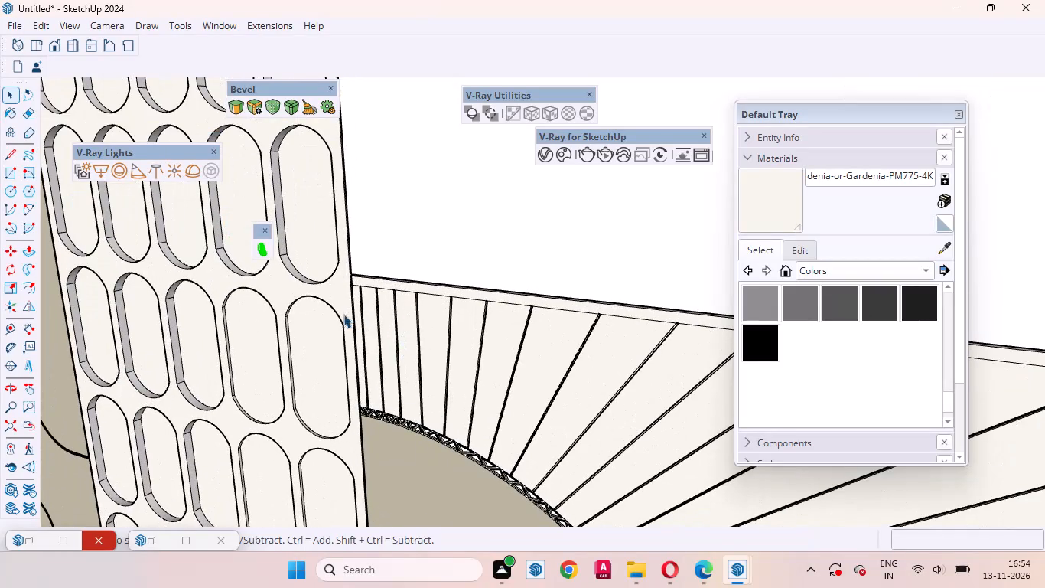
# Examine the wall panel's rounded tile relief, its sunburst motif and its lower edge along the floor from several angles.
pyautogui.scroll(3, 343, 314)
pyautogui.scroll(-13, 565, 361)
pyautogui.scroll(1, 649, 391)
pyautogui.scroll(-10, 580, 347)
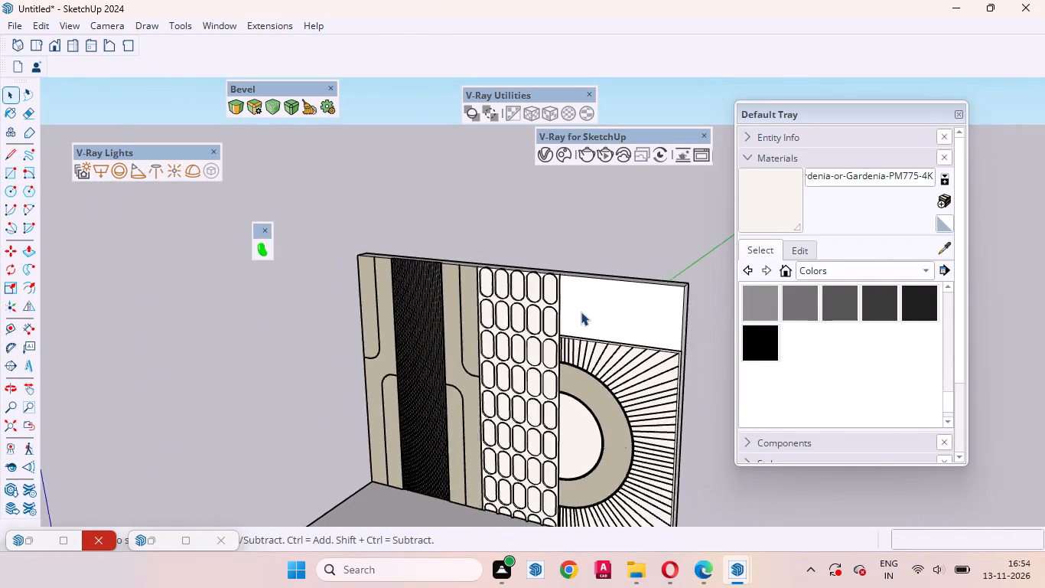
pyautogui.scroll(-6, 581, 312)
pyautogui.scroll(9, 581, 414)
pyautogui.scroll(2, 502, 353)
pyautogui.moveTo(423, 353); pyautogui.dragTo(444, 341, button='middle')
pyautogui.scroll(1, 423, 353)
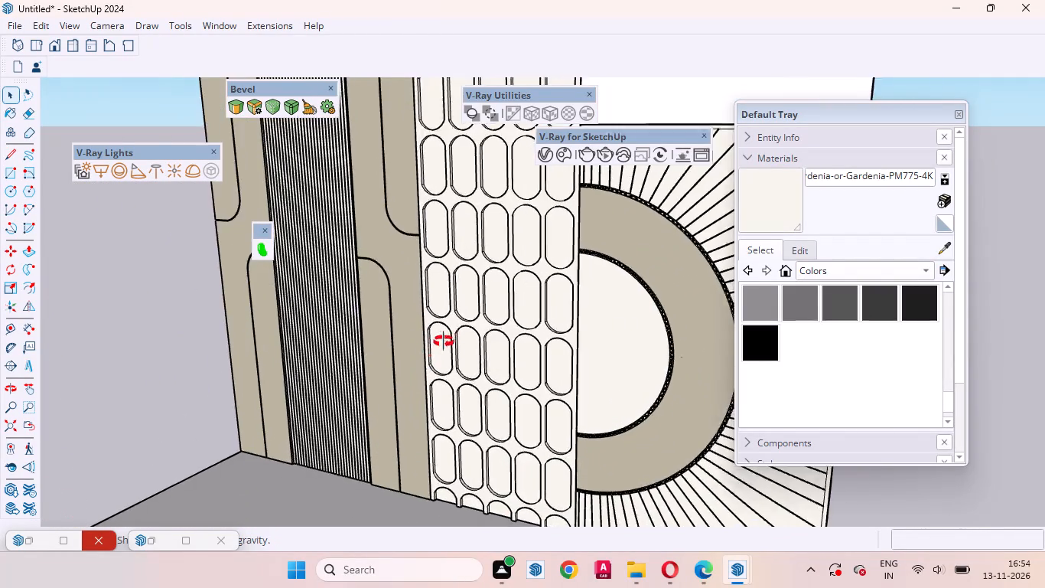
pyautogui.moveTo(444, 341); pyautogui.dragTo(490, 295, button='middle')
pyautogui.scroll(3, 521, 397)
pyautogui.scroll(-3, 436, 311)
pyautogui.scroll(6, 722, 571)
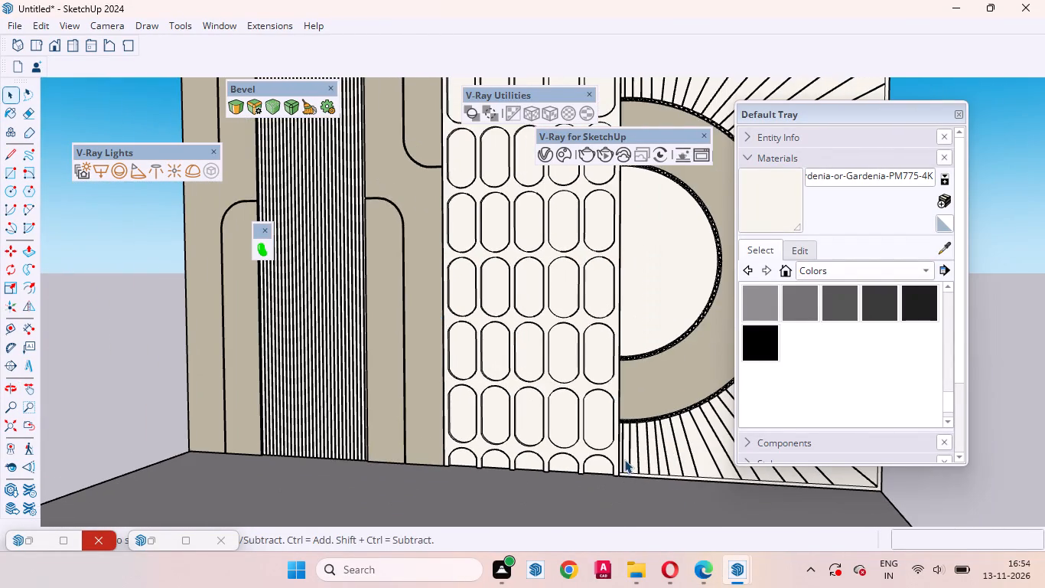
pyautogui.scroll(14, 624, 459)
pyautogui.moveTo(524, 467); pyautogui.dragTo(435, 367, button='middle')
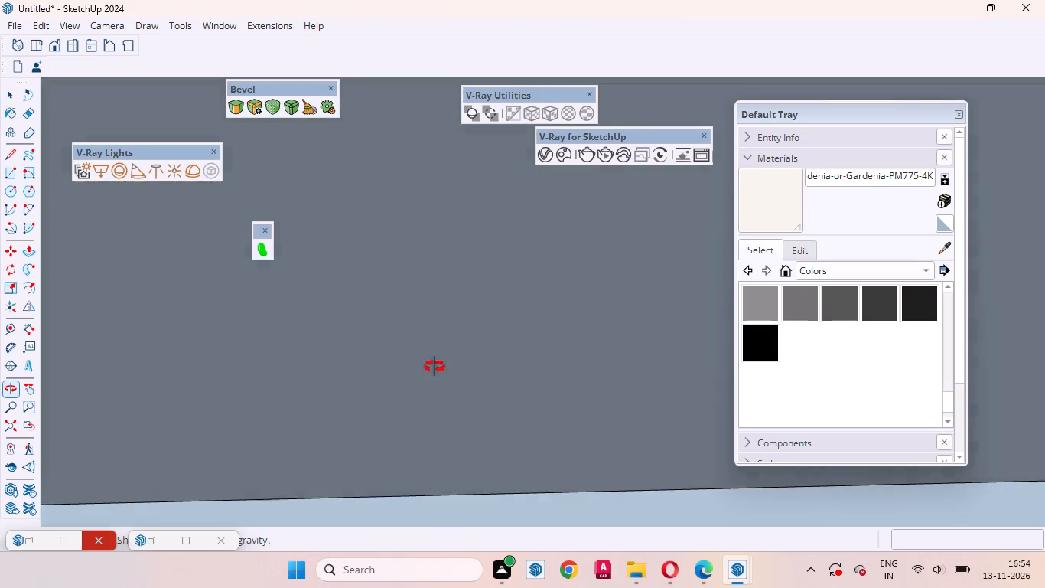
pyautogui.moveTo(435, 367); pyautogui.dragTo(440, 407, button='middle')
pyautogui.scroll(13, 552, 482)
pyautogui.moveTo(526, 492); pyautogui.dragTo(525, 445, button='middle')
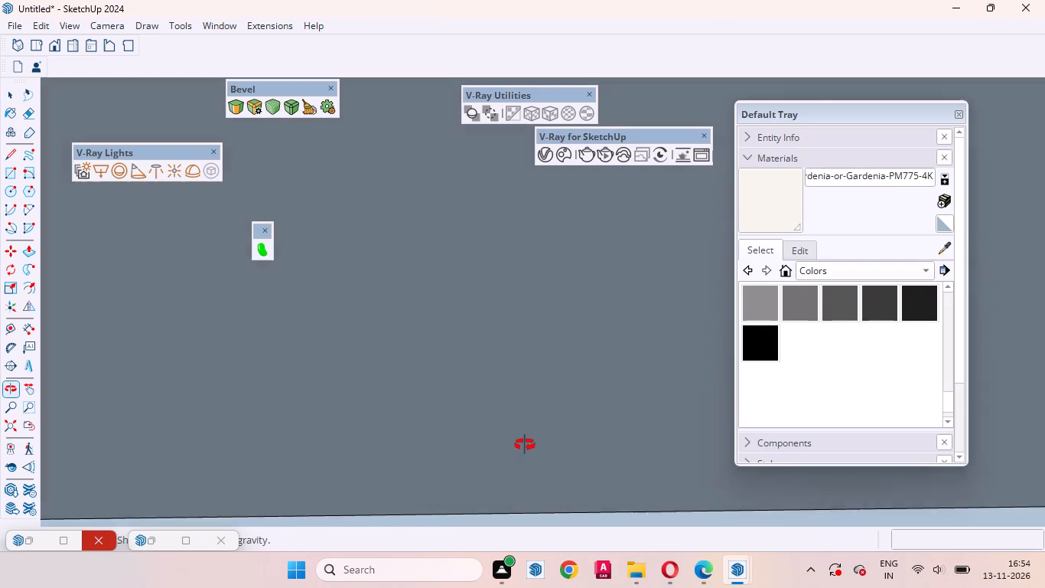
pyautogui.moveTo(525, 445); pyautogui.dragTo(590, 533, button='middle')
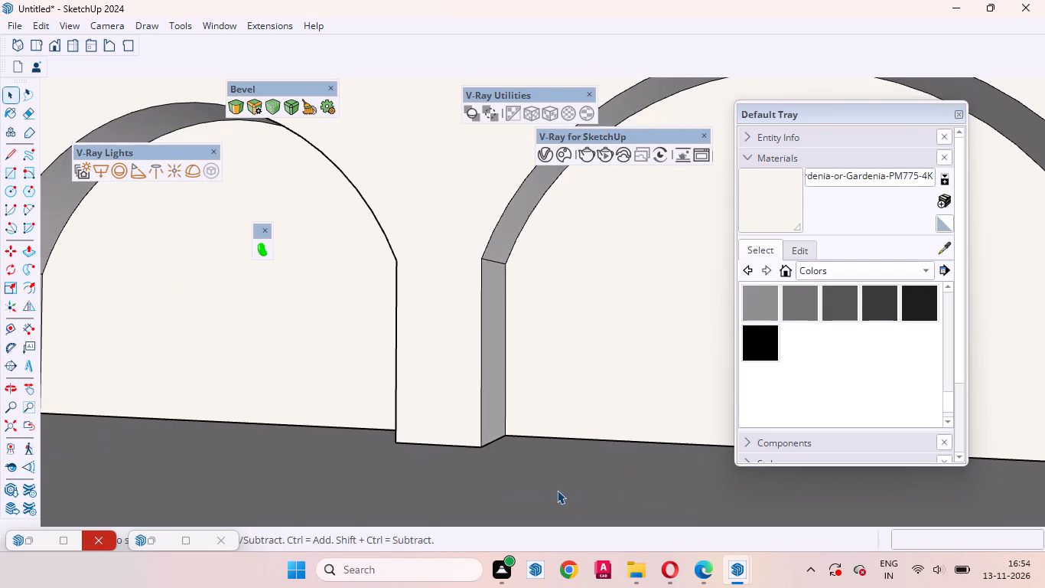
pyautogui.scroll(-16, 557, 490)
pyautogui.scroll(1, 502, 429)
pyautogui.scroll(-12, 502, 429)
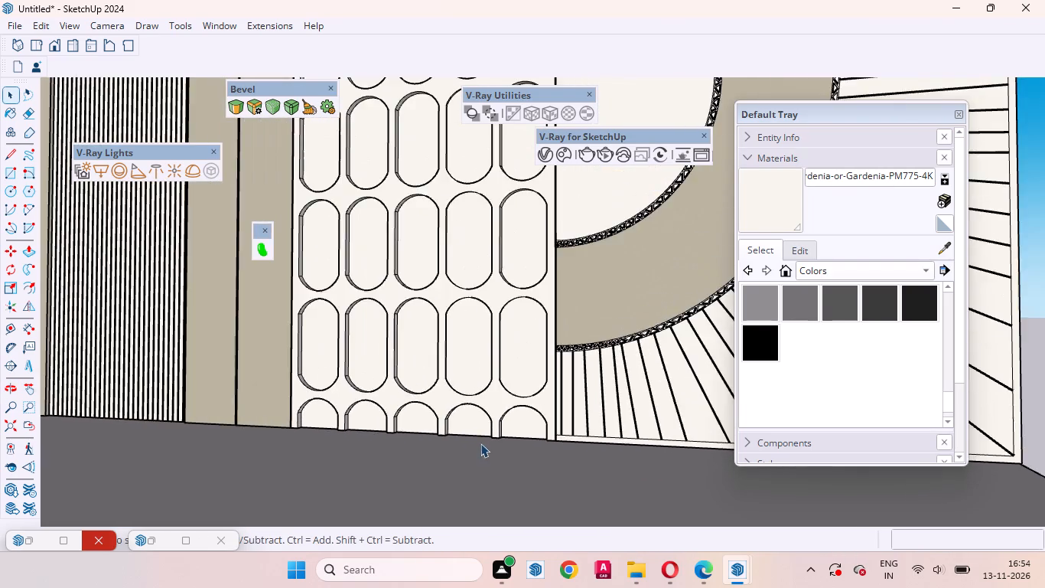
pyautogui.scroll(-8, 480, 443)
pyautogui.moveTo(516, 432); pyautogui.dragTo(623, 531, button='middle')
pyautogui.scroll(-3, 562, 435)
pyautogui.scroll(1, 550, 455)
pyautogui.scroll(-3, 528, 469)
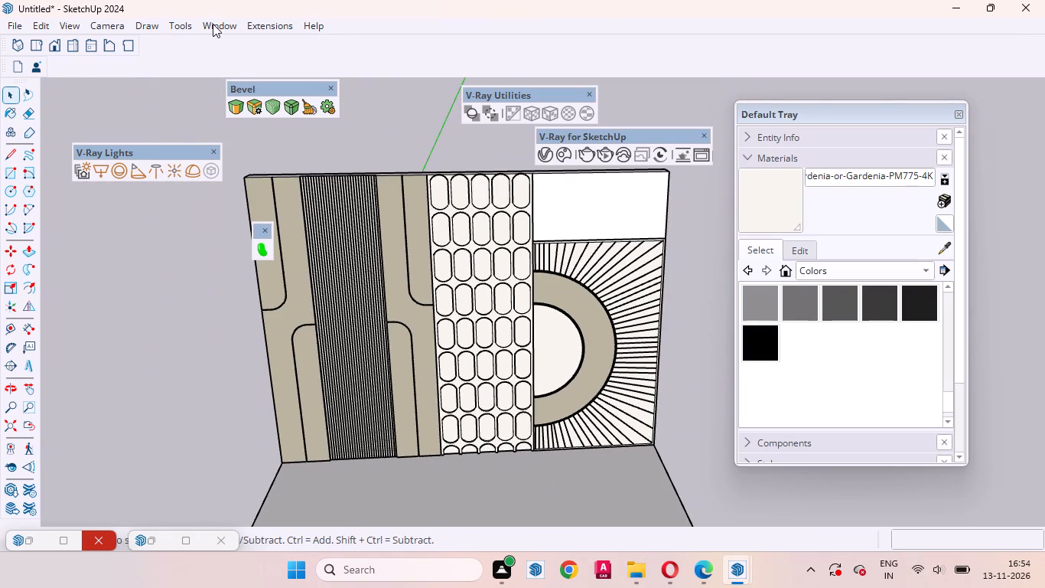
# Open the 3D Warehouse and set its window clear of the wall panel in front view while it loads.
pyautogui.click(213, 23)
pyautogui.click(226, 138)
pyautogui.scroll(-6, 326, 353)
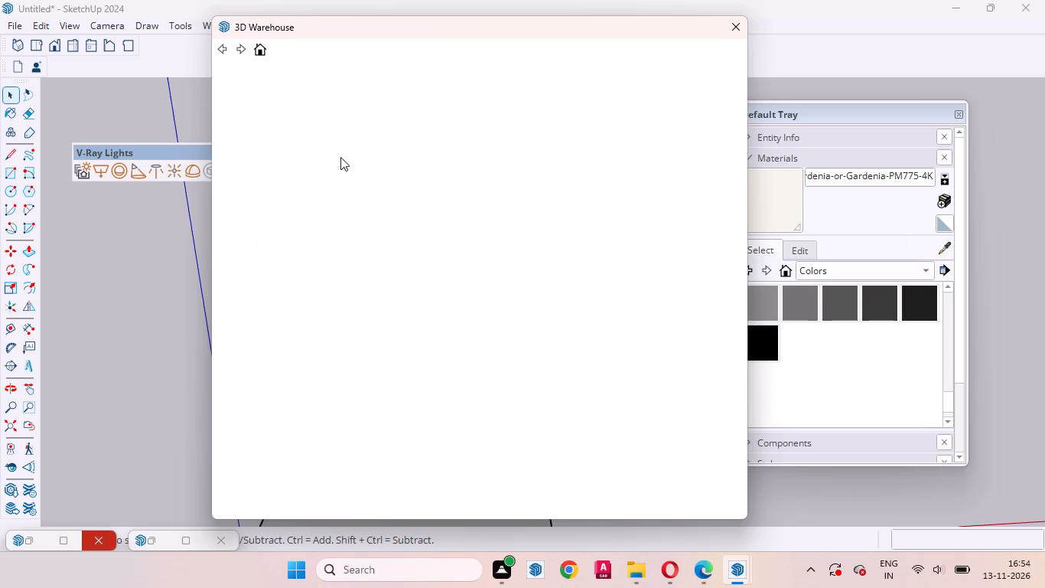
pyautogui.moveTo(402, 28); pyautogui.dragTo(770, 211)
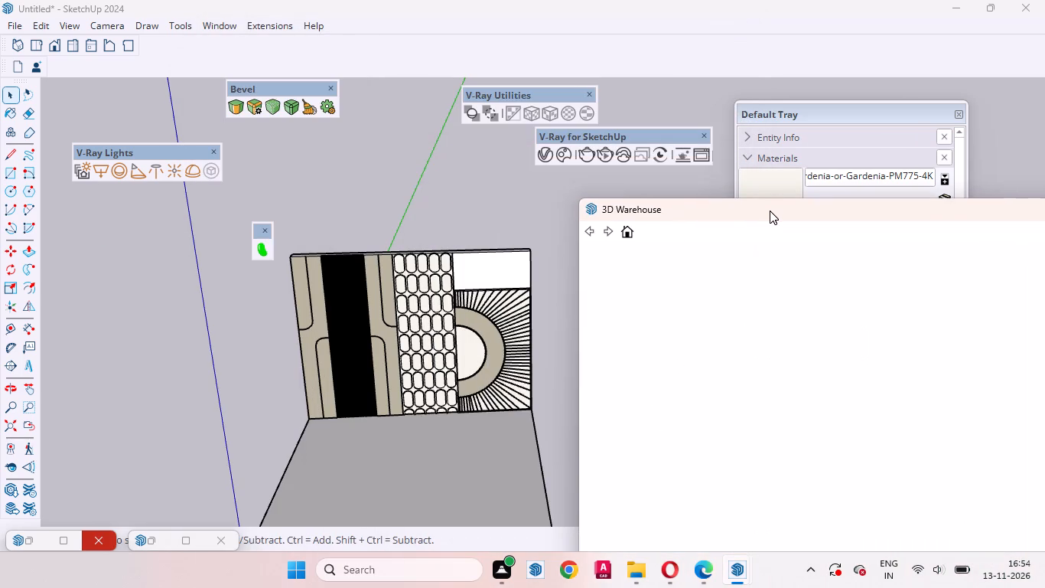
pyautogui.moveTo(770, 211); pyautogui.dragTo(766, 193)
pyautogui.click(49, 46)
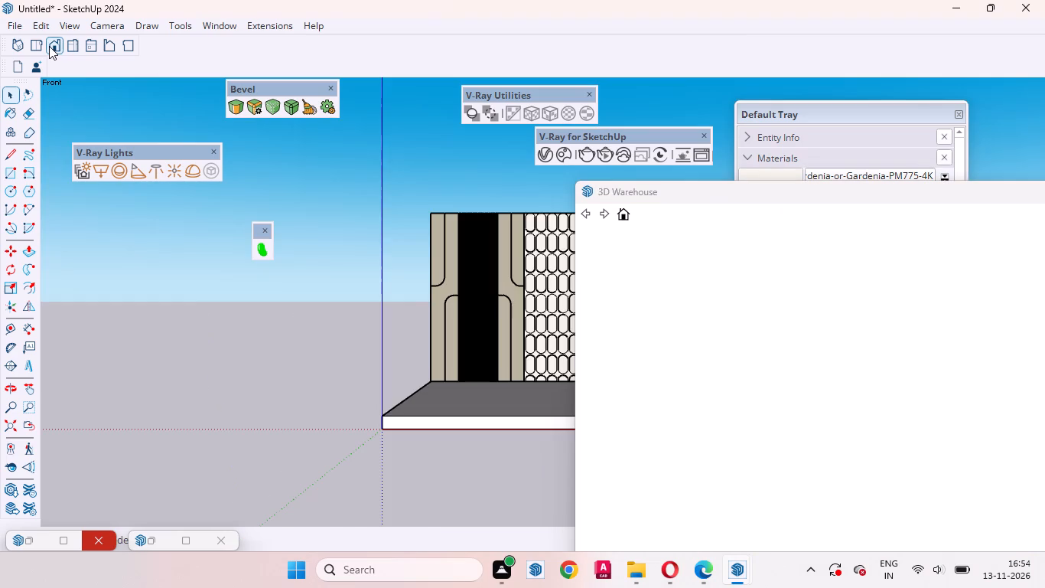
pyautogui.moveTo(785, 198); pyautogui.dragTo(205, 384)
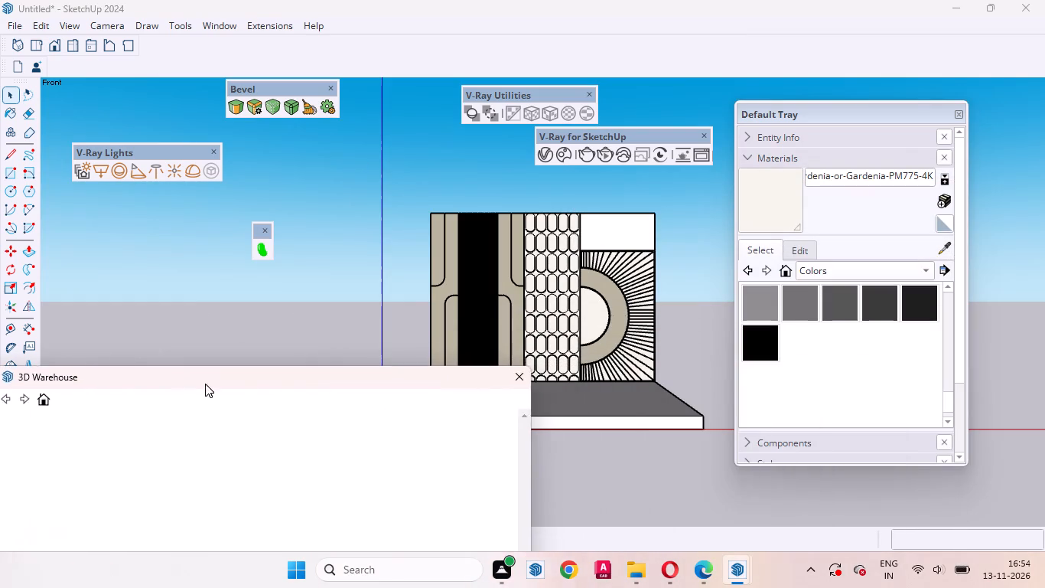
pyautogui.moveTo(205, 384); pyautogui.dragTo(80, 308)
# Paint the blank white area above the sunburst with the off-white Gardenia-PM775-4K material.
pyautogui.scroll(2, 573, 242)
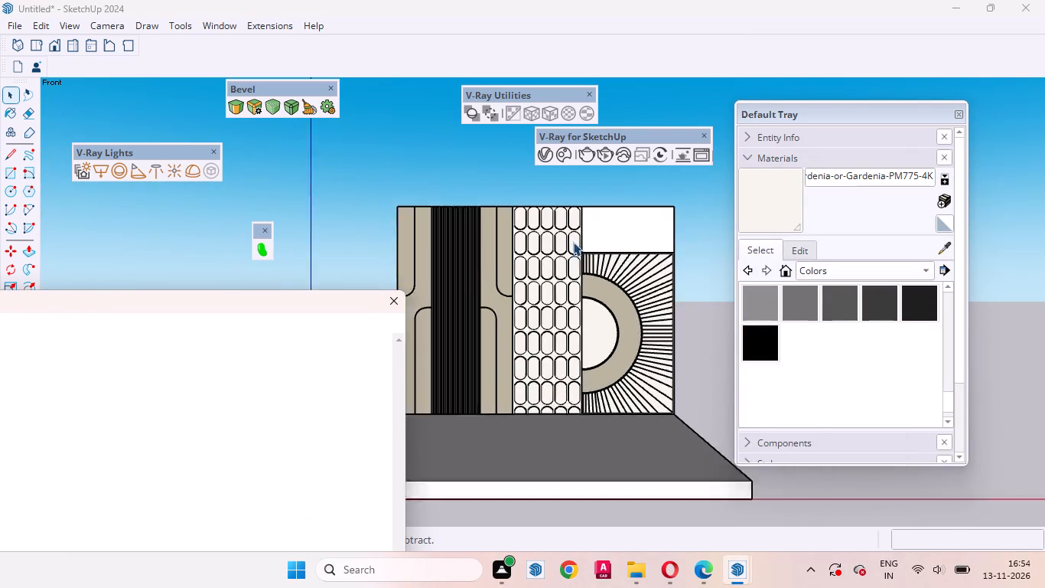
pyautogui.scroll(12, 573, 242)
pyautogui.click(767, 201)
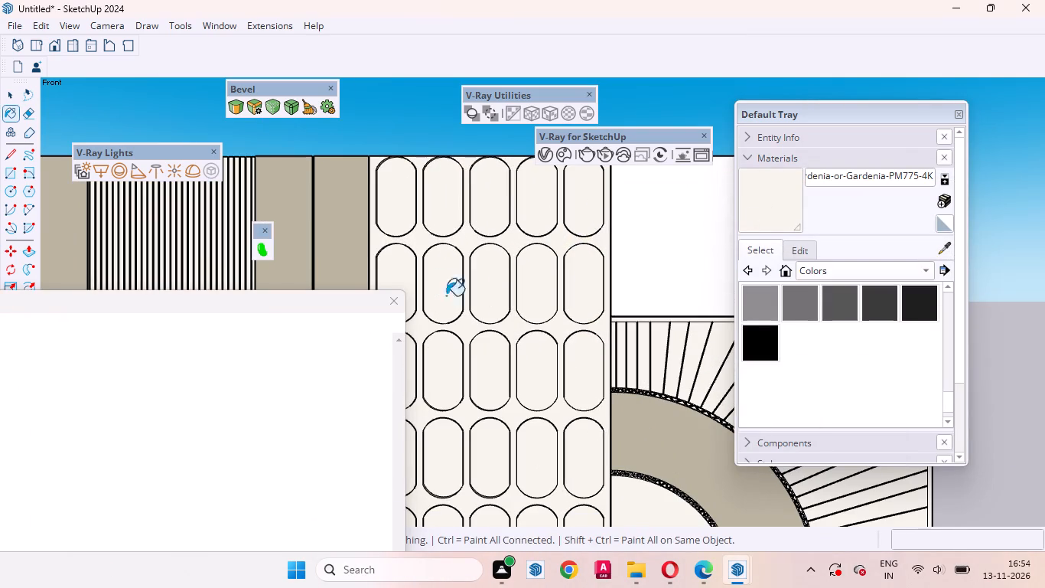
pyautogui.press('space')
pyautogui.tripleClick(646, 240)
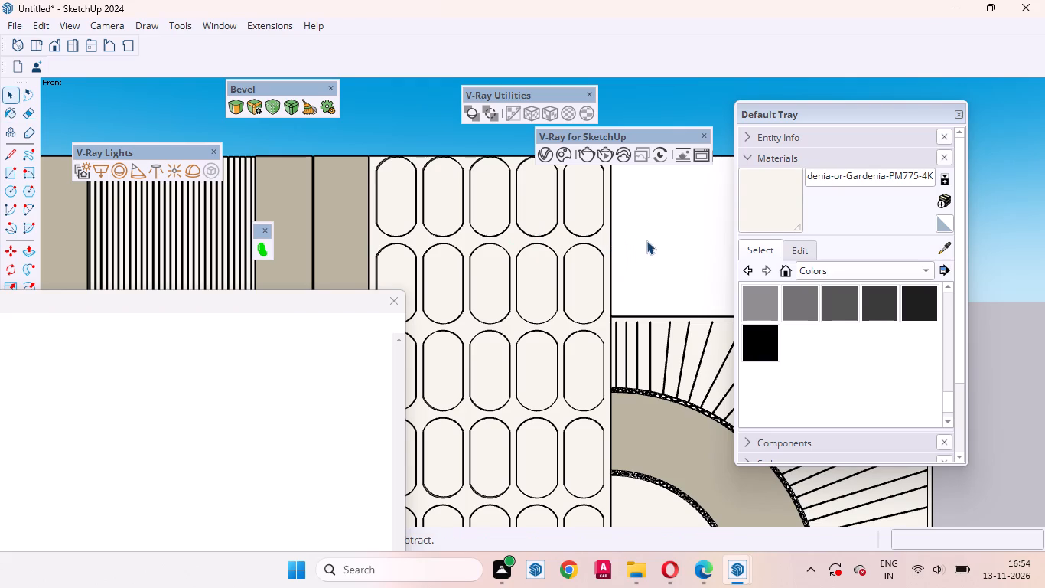
pyautogui.click(646, 240)
pyautogui.click(678, 242)
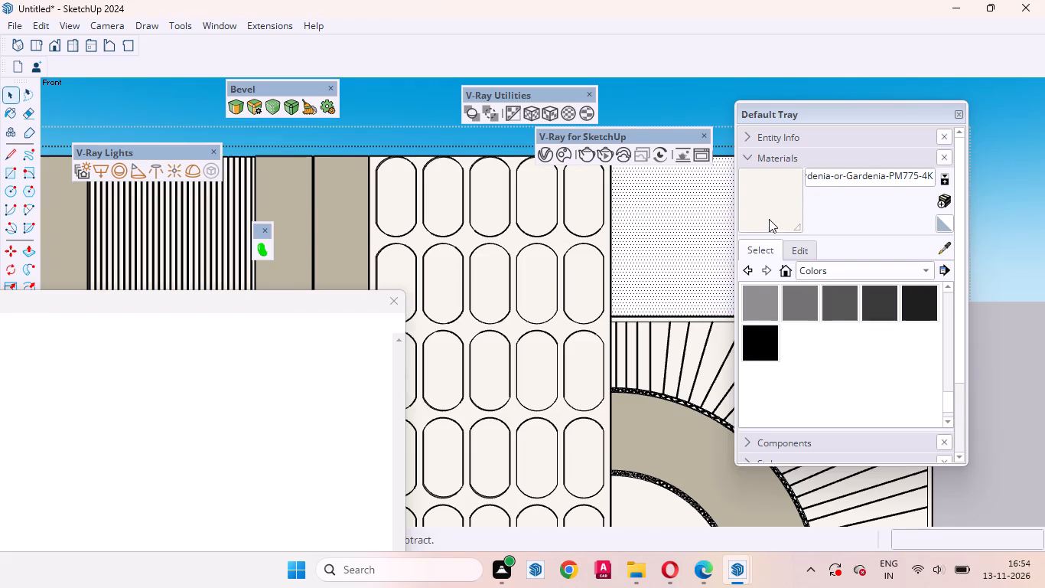
pyautogui.click(773, 216)
pyautogui.click(674, 266)
# Paint the vertical frame strip between the tile section and the area above the sunburst with the off-white Gardenia material.
pyautogui.scroll(9, 640, 278)
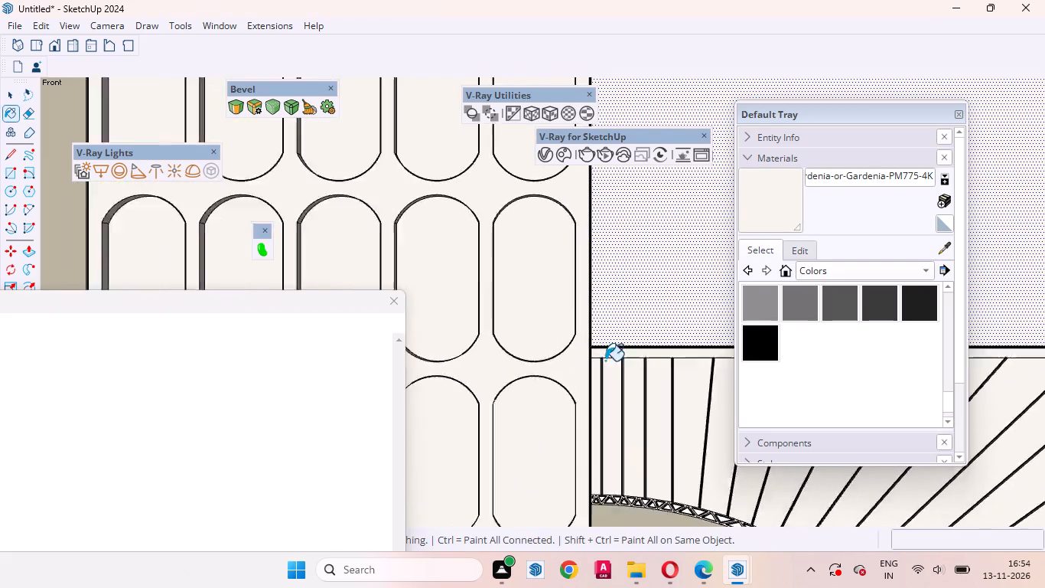
pyautogui.scroll(20, 605, 361)
pyautogui.scroll(1, 605, 361)
pyautogui.scroll(4, 558, 295)
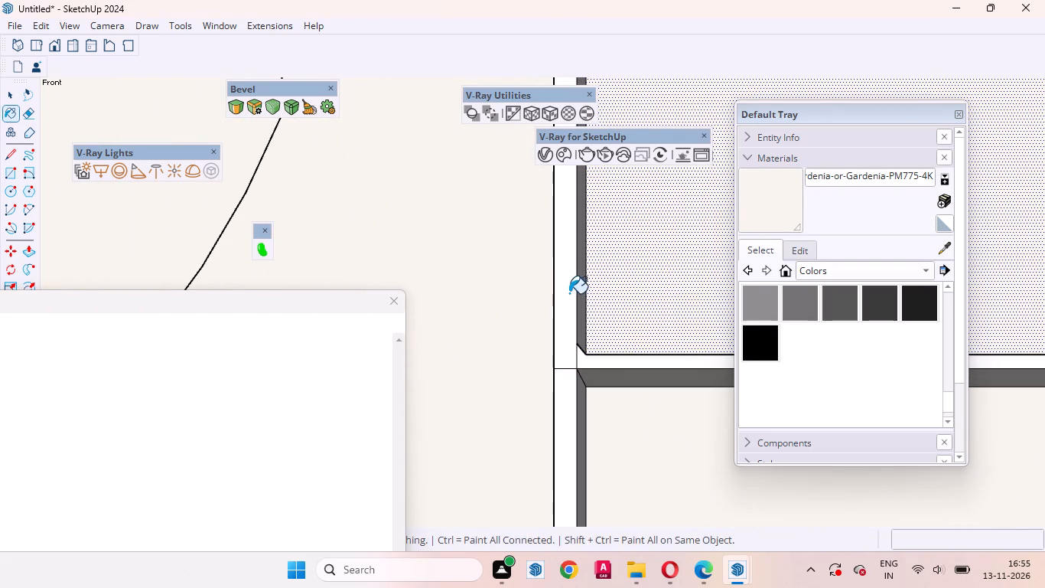
pyautogui.click(570, 290)
pyautogui.scroll(3, 611, 391)
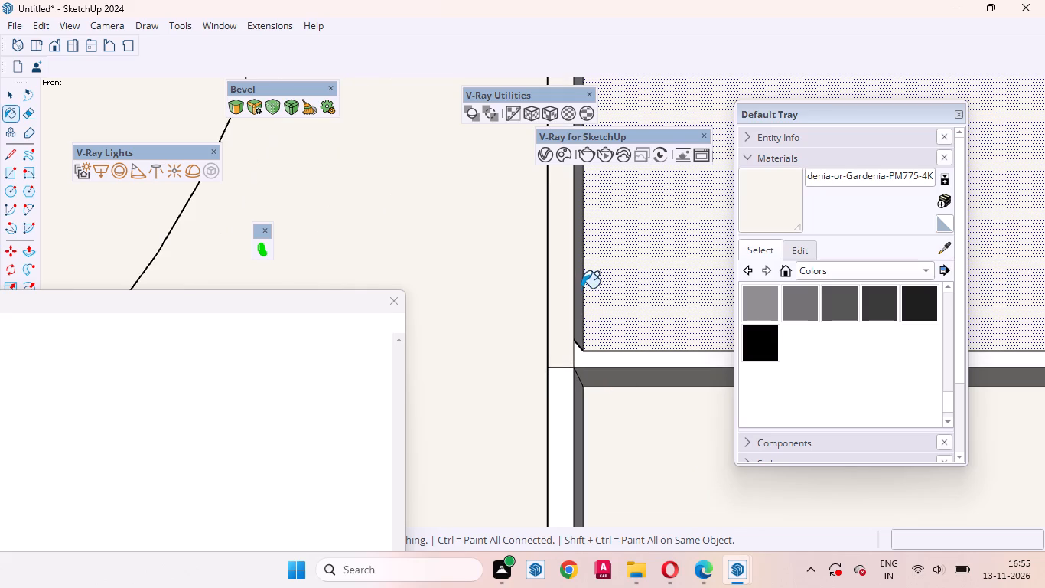
pyautogui.click(583, 305)
pyautogui.scroll(7, 588, 338)
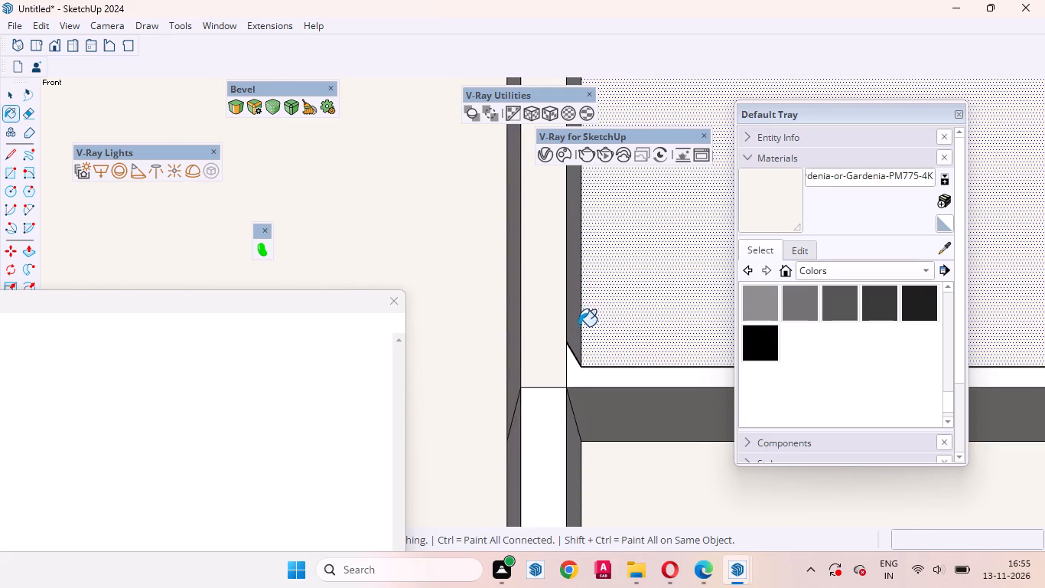
# Paint the lower vertical strip and the horizontal frame strip above the sunburst off-white, then clear the selection in front view.
pyautogui.moveTo(578, 326); pyautogui.dragTo(604, 227, button='middle')
pyautogui.click(627, 363)
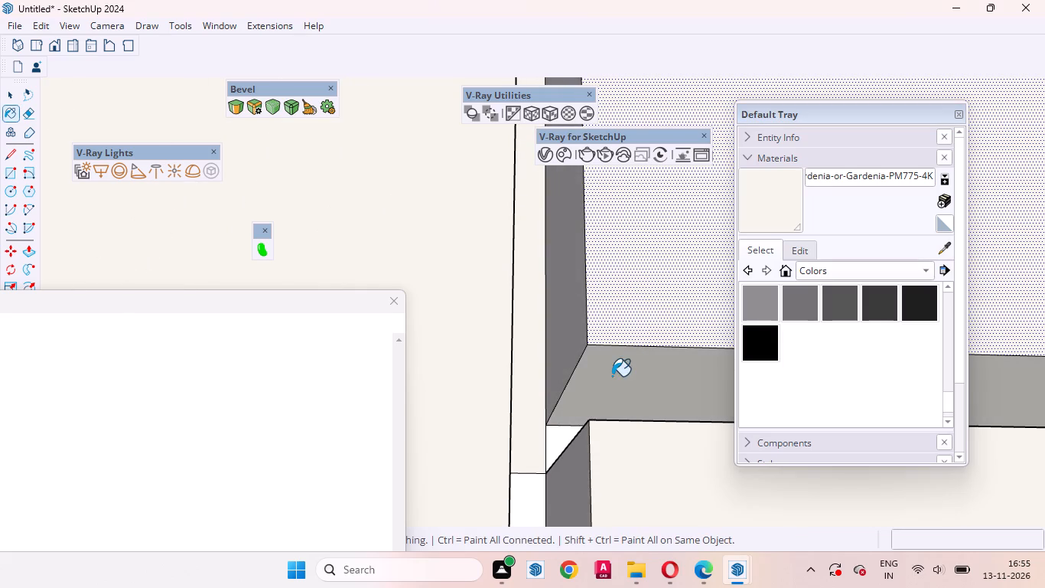
pyautogui.click(527, 488)
pyautogui.moveTo(564, 441); pyautogui.dragTo(526, 519, button='middle')
pyautogui.moveTo(537, 501); pyautogui.dragTo(544, 452, button='middle')
pyautogui.click(581, 443)
pyautogui.press('space')
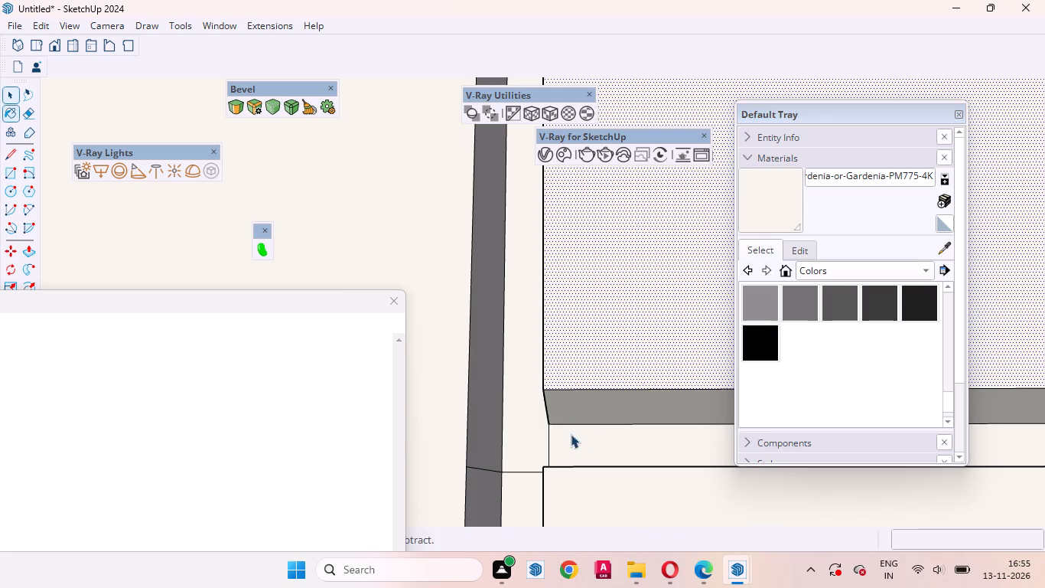
pyautogui.scroll(1, 579, 348)
pyautogui.scroll(-20, 579, 348)
pyautogui.scroll(-3, 579, 348)
pyautogui.scroll(1, 480, 365)
pyautogui.scroll(-1, 490, 377)
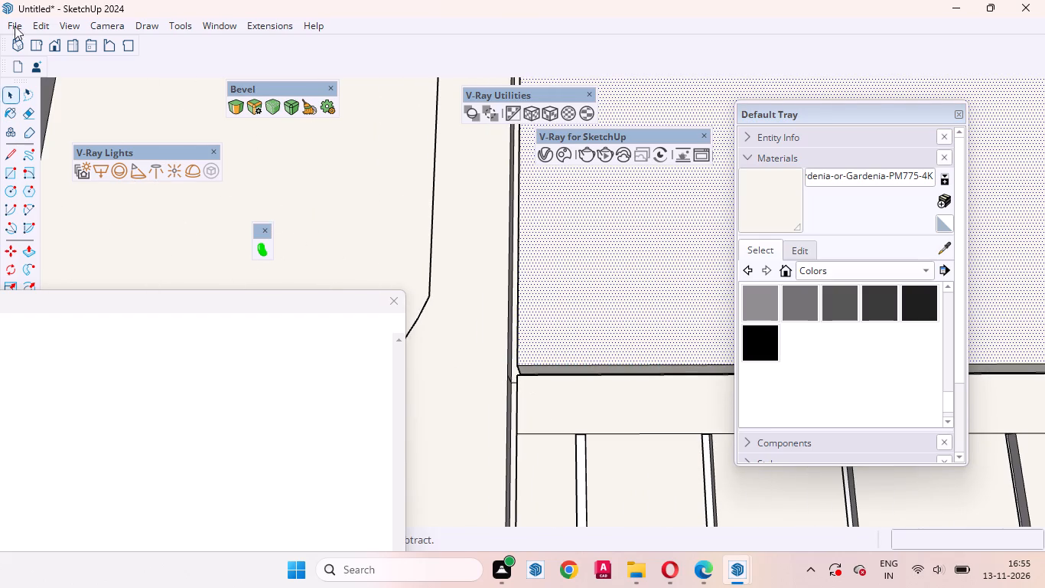
pyautogui.click(60, 48)
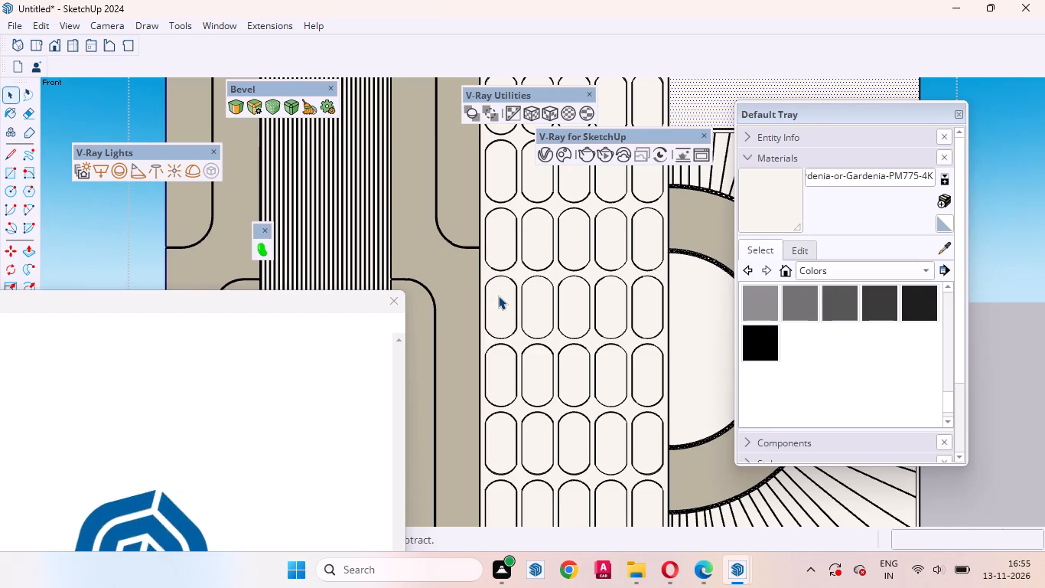
pyautogui.scroll(-6, 498, 299)
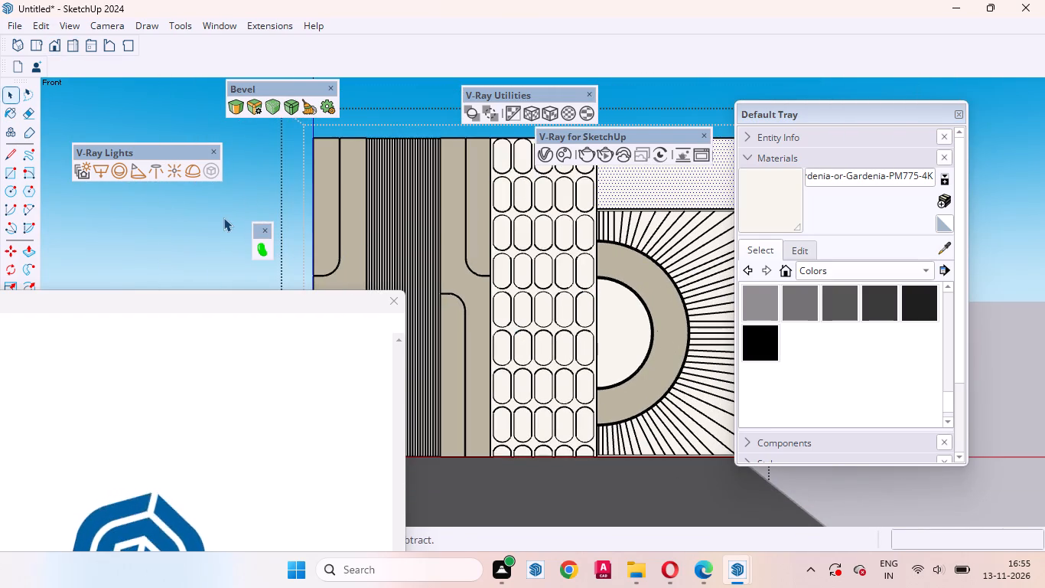
pyautogui.click(223, 217)
# Bring the 3D Warehouse window back into full view and search it for "door handel".
pyautogui.moveTo(245, 308); pyautogui.dragTo(540, 100)
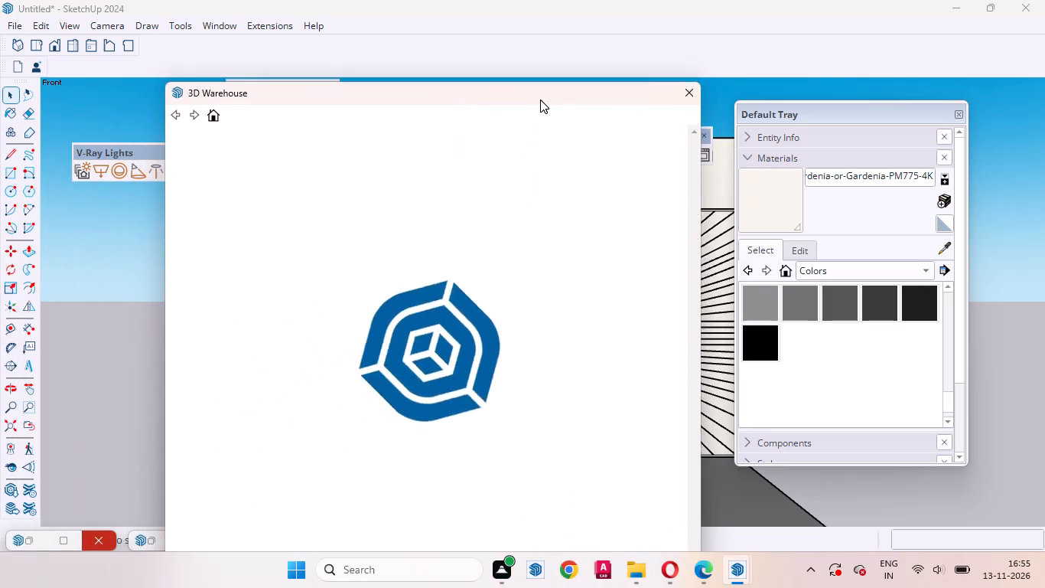
pyautogui.moveTo(540, 100); pyautogui.dragTo(545, 93)
pyautogui.moveTo(549, 87); pyautogui.dragTo(565, 31)
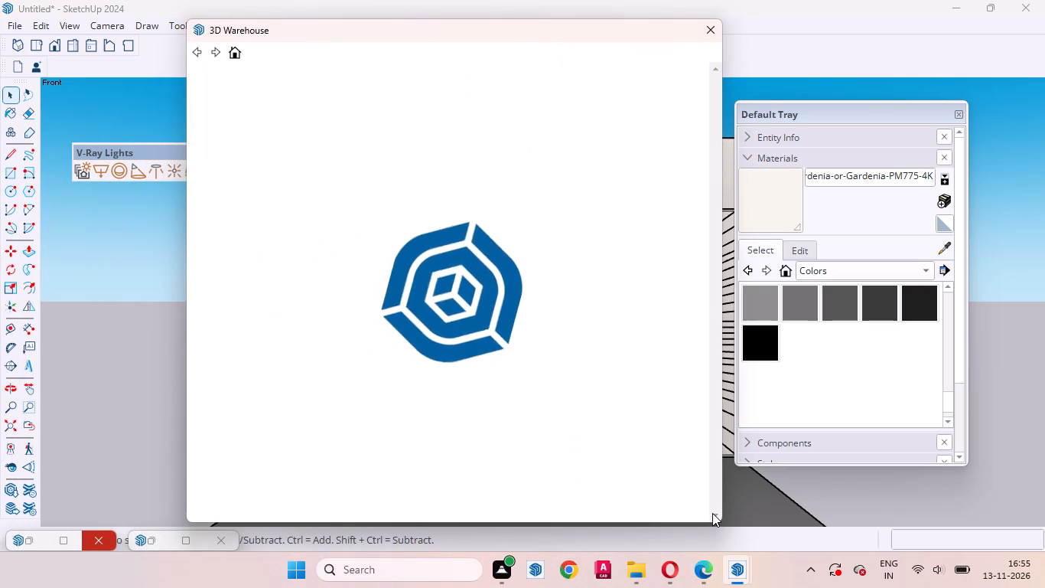
pyautogui.moveTo(711, 353); pyautogui.dragTo(711, 317)
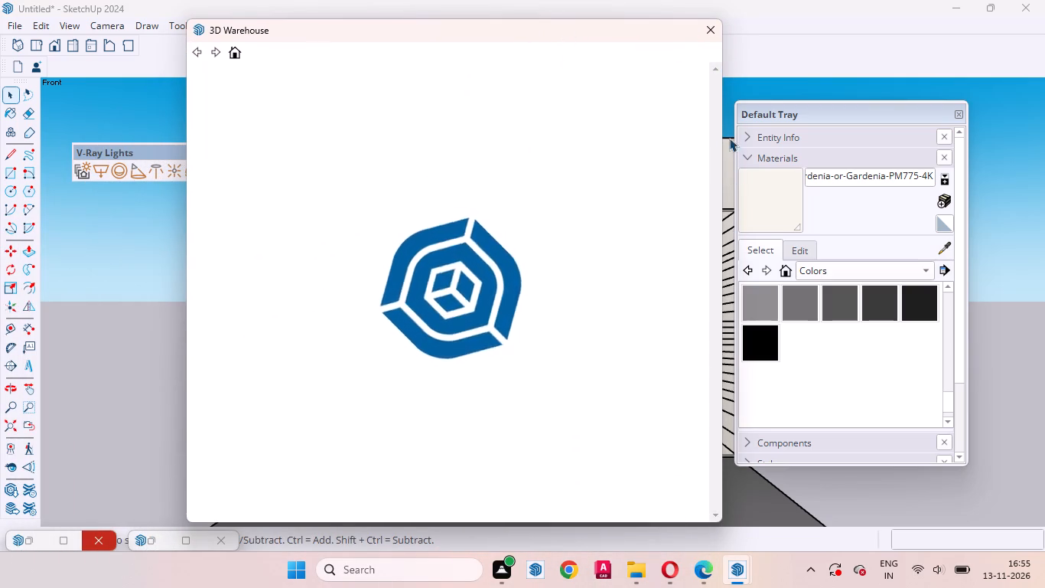
pyautogui.moveTo(715, 69); pyautogui.dragTo(687, 296)
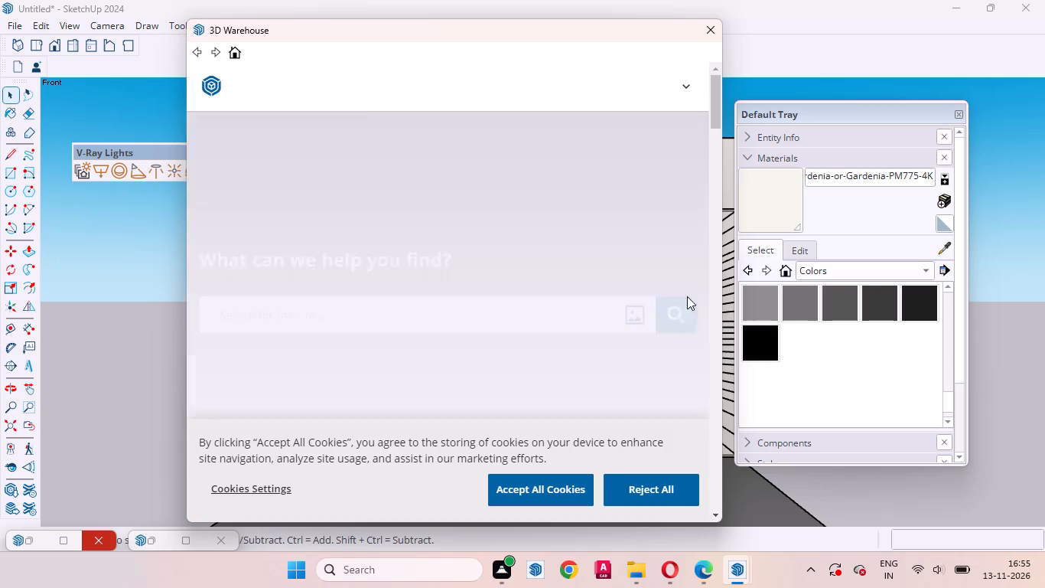
pyautogui.moveTo(687, 296); pyautogui.dragTo(687, 297)
pyautogui.click(352, 310)
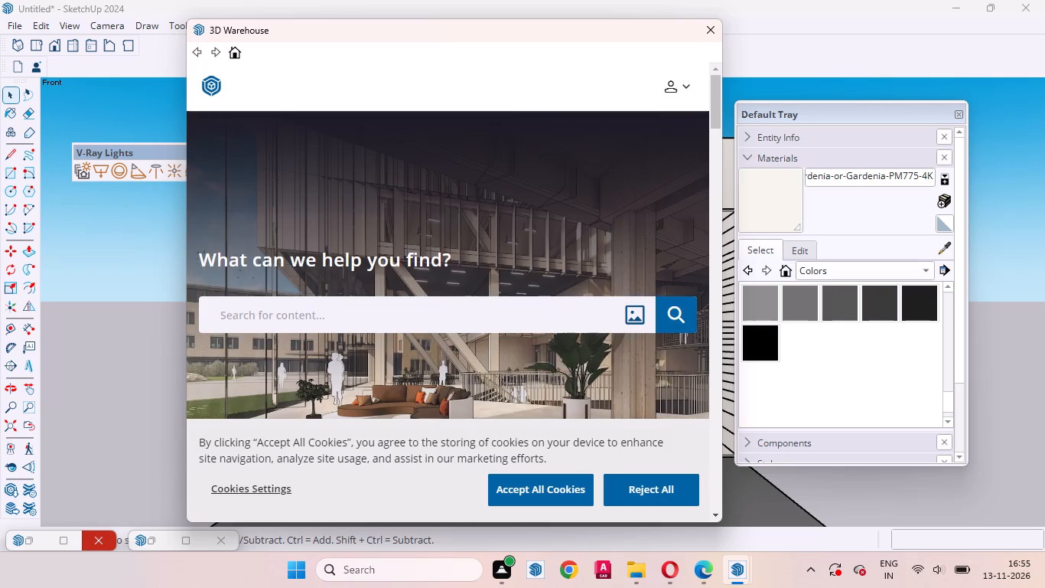
pyautogui.write('door')
pyautogui.press('space')
pyautogui.write('handel')
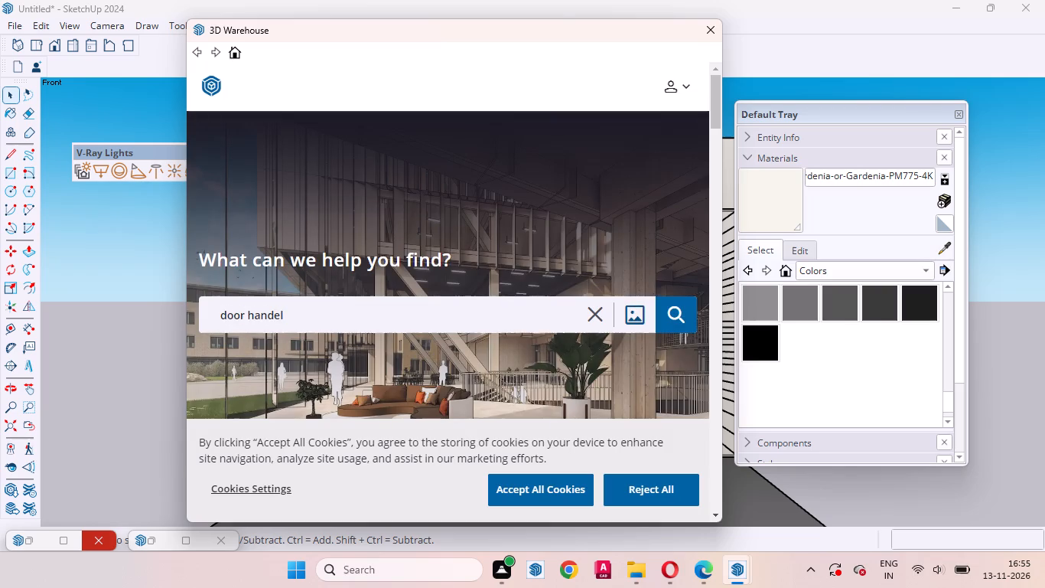
pyautogui.press('Return')
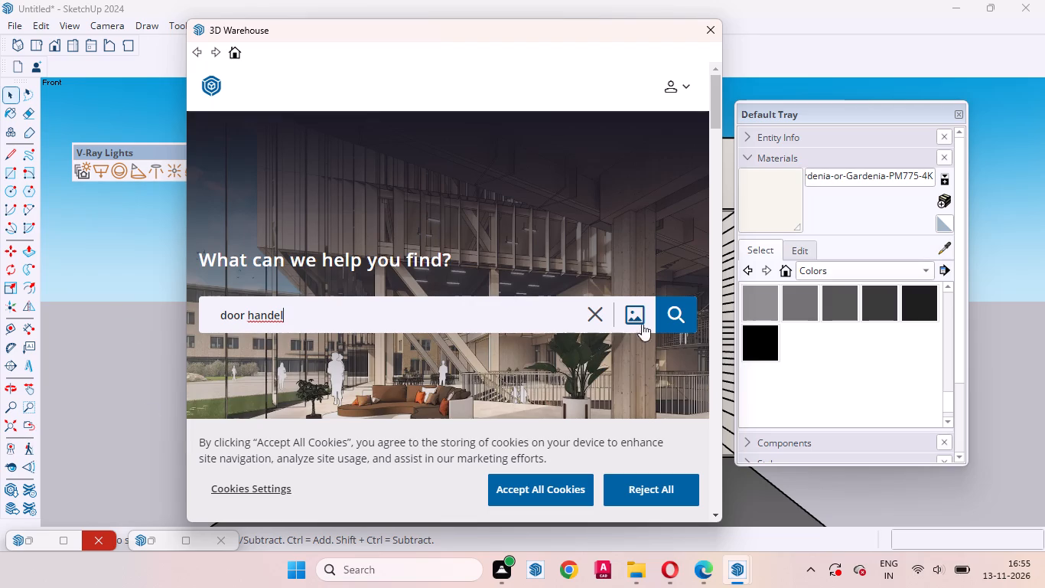
pyautogui.click(685, 310)
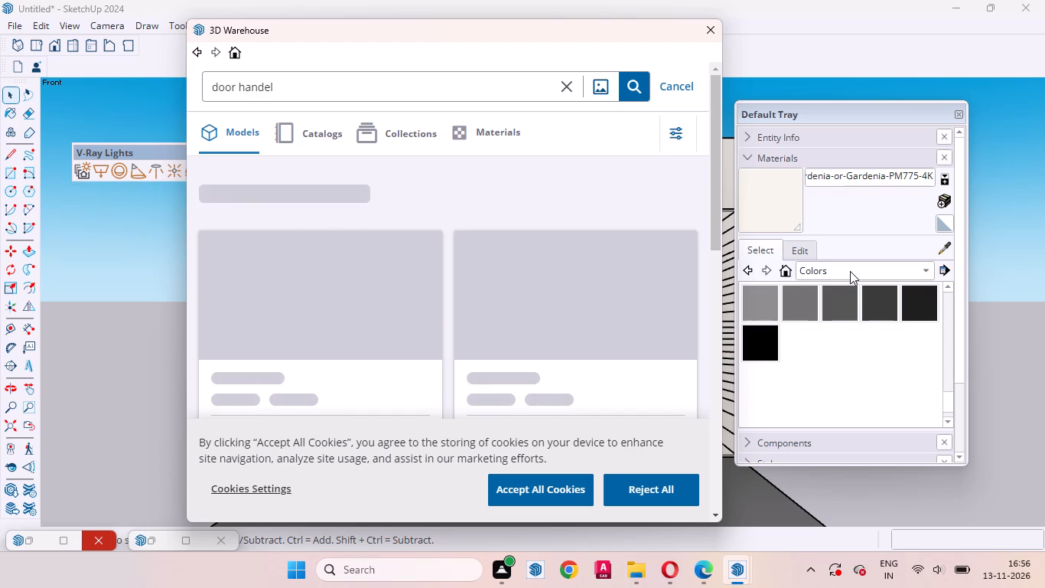
pyautogui.scroll(-2, 523, 170)
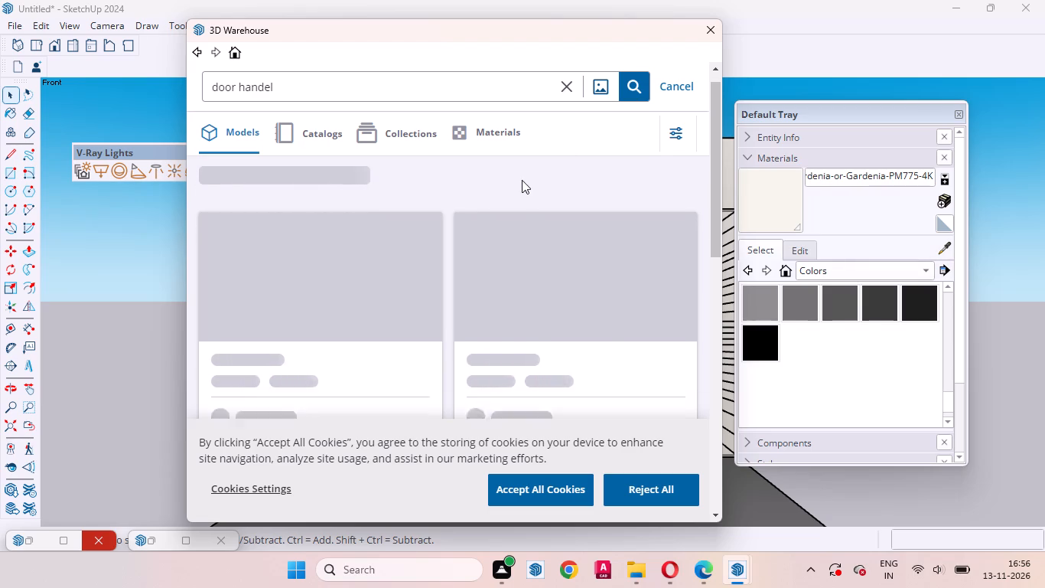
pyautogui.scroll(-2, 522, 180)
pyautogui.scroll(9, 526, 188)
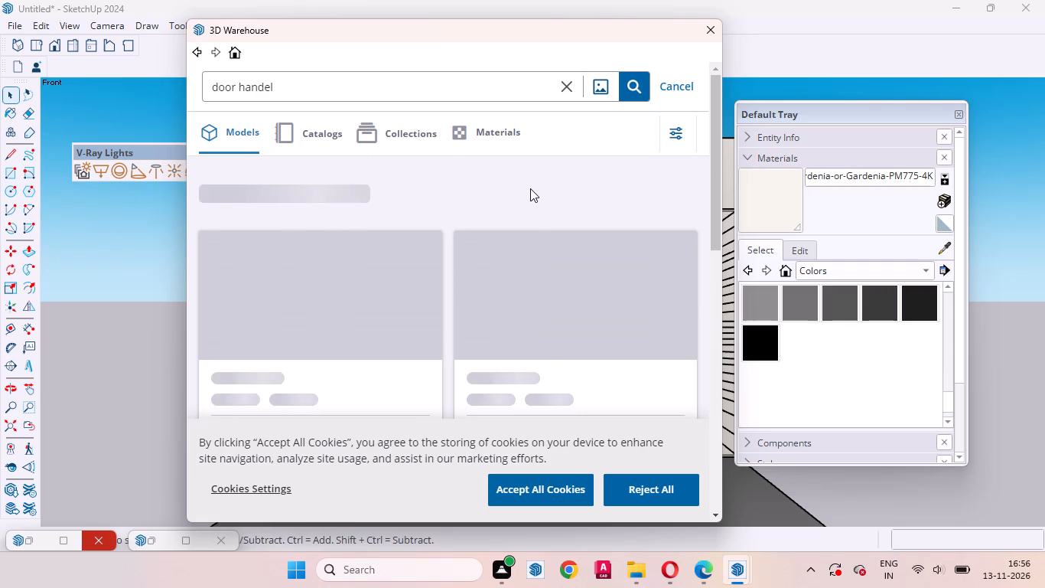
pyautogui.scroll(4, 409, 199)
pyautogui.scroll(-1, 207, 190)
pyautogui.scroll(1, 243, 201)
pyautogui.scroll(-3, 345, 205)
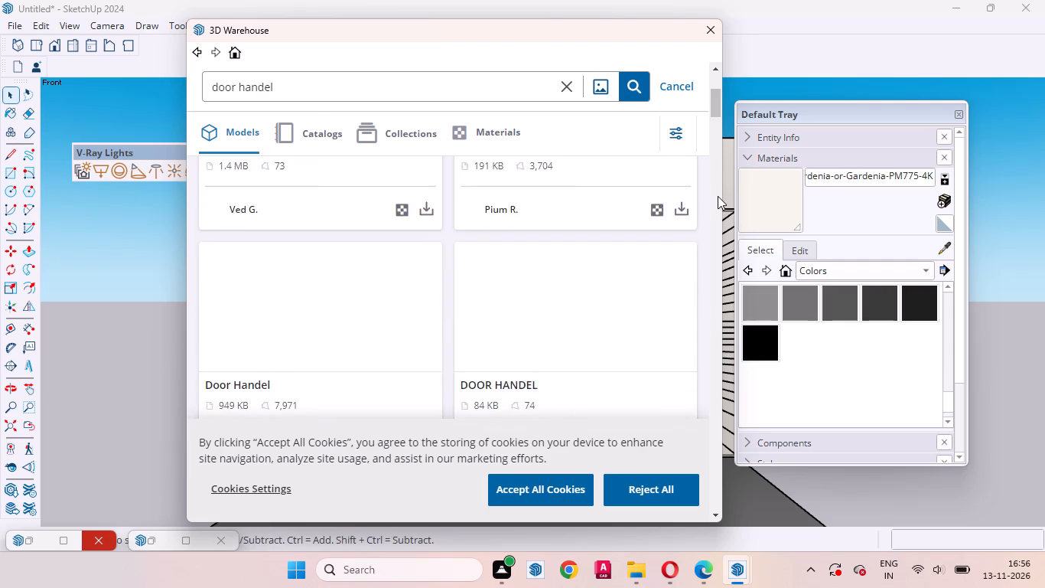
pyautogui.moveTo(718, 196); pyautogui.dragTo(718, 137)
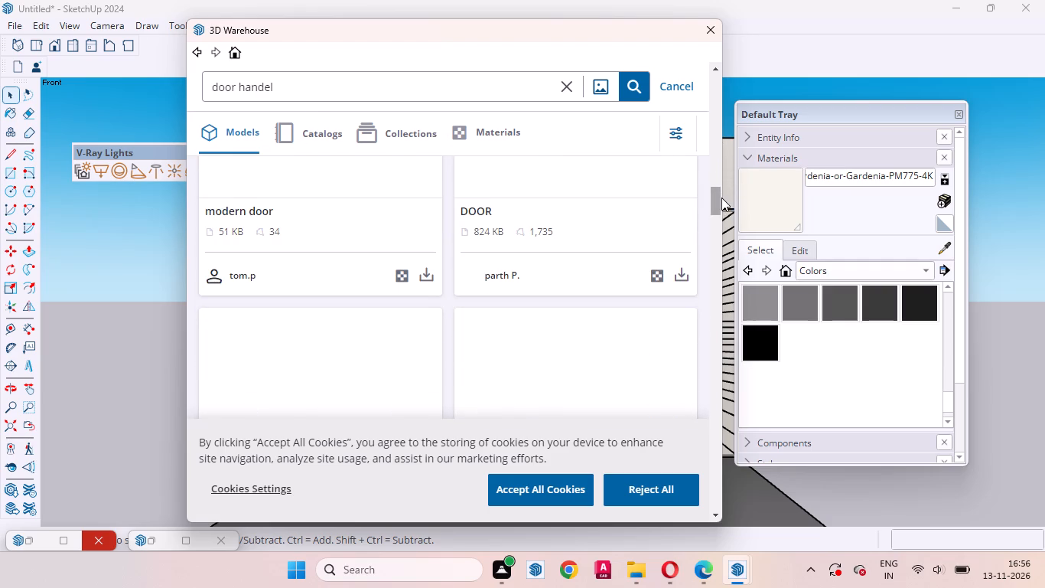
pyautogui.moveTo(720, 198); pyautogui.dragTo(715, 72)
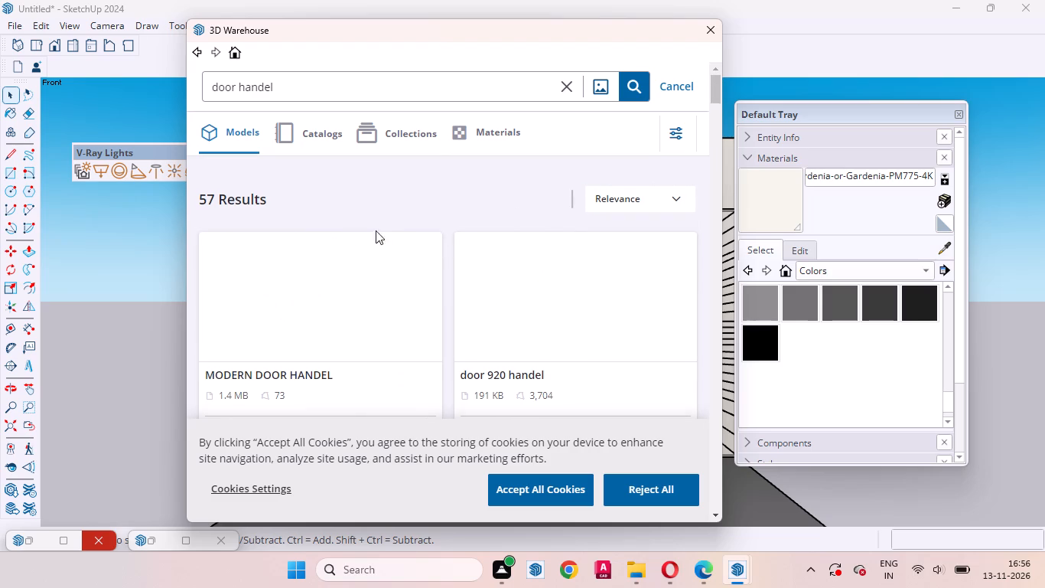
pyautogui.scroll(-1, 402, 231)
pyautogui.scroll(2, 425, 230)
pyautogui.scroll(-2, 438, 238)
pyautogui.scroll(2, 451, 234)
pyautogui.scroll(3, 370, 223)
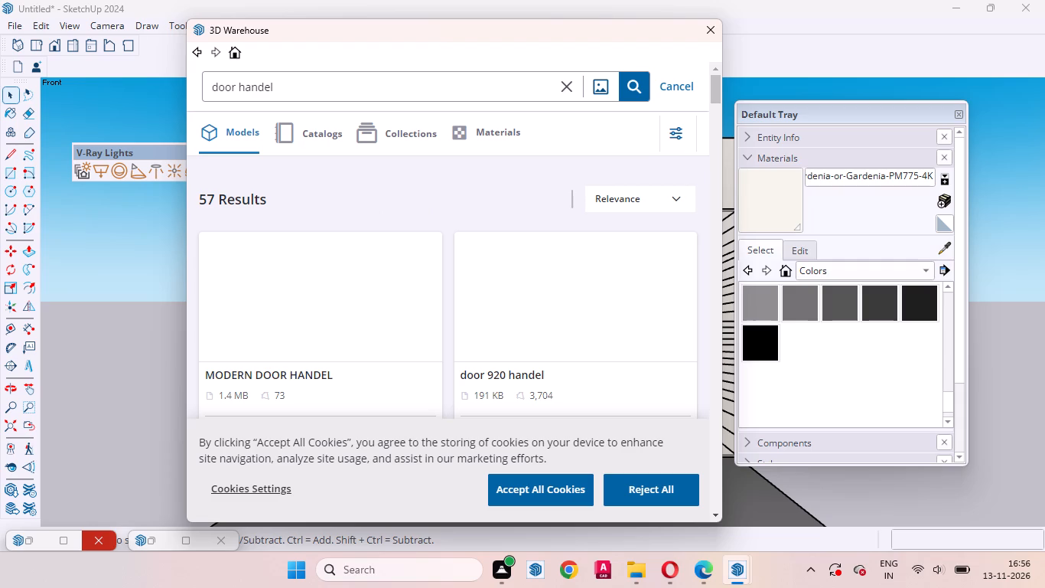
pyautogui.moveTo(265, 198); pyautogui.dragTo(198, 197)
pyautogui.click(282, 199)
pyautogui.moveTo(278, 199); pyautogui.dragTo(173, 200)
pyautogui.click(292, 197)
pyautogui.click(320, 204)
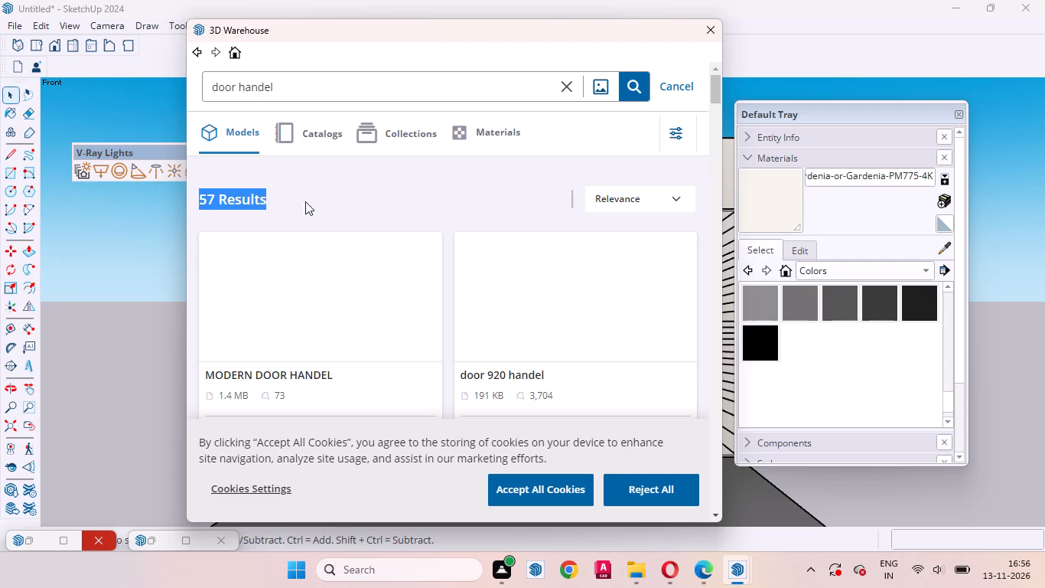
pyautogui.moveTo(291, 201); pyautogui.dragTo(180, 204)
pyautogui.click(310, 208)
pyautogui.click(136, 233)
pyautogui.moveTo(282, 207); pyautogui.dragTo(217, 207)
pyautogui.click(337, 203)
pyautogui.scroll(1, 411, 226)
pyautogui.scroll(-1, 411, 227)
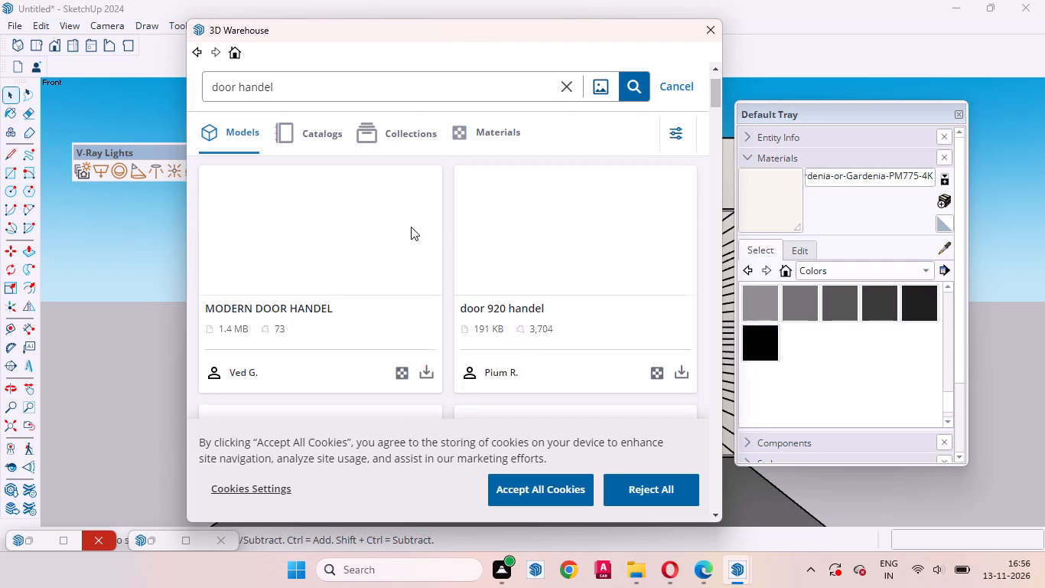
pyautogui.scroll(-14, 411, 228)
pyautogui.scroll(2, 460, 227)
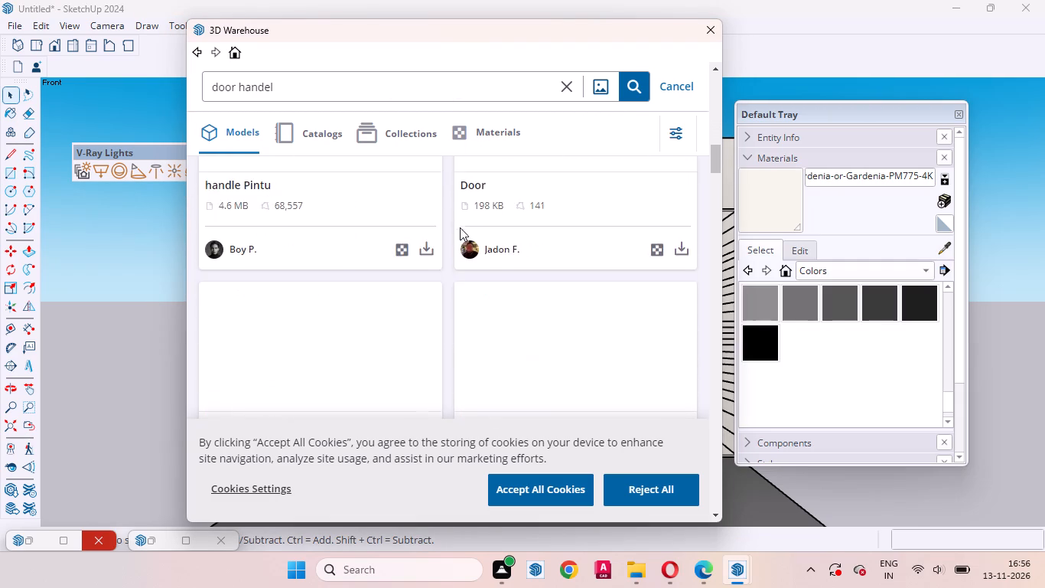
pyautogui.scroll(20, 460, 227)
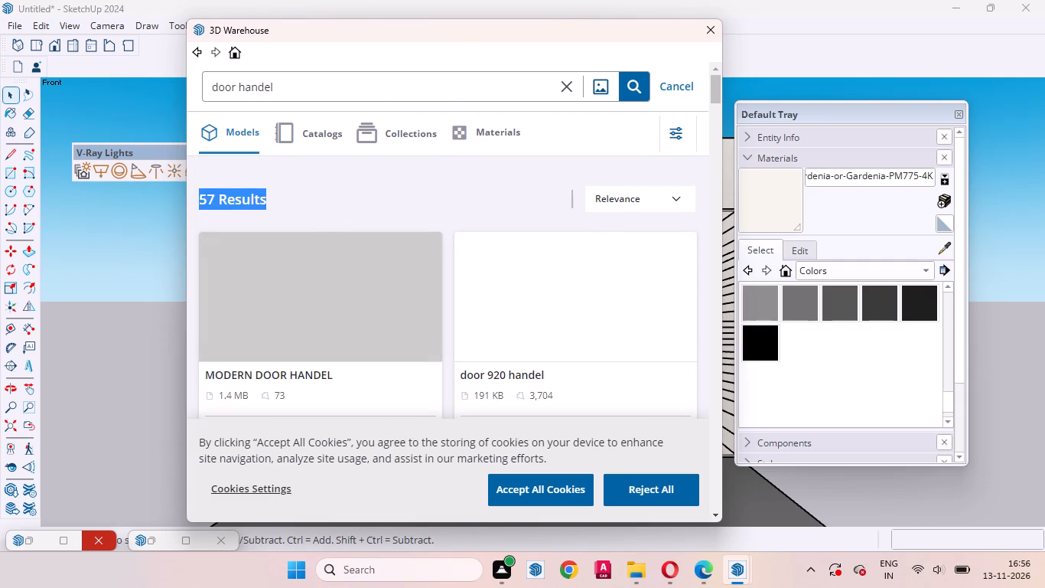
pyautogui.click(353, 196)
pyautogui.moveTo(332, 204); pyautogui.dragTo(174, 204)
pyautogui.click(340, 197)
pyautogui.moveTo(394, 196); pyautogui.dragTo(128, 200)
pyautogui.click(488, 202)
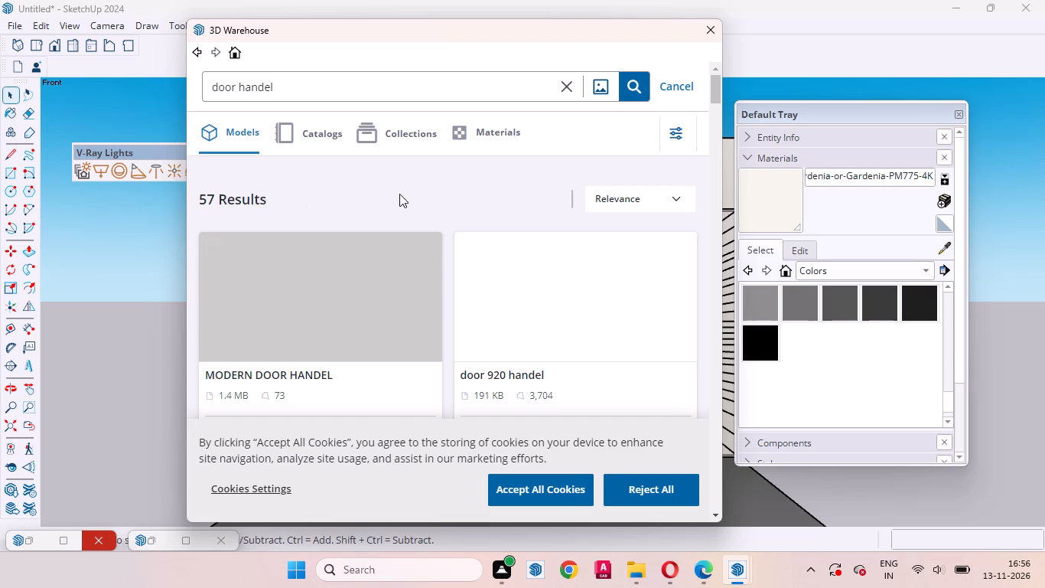
# Look through the "door handel" search results for a suitable handle model.
pyautogui.scroll(-3, 571, 217)
pyautogui.scroll(-2, 363, 226)
pyautogui.scroll(2, 362, 224)
pyautogui.scroll(-3, 362, 214)
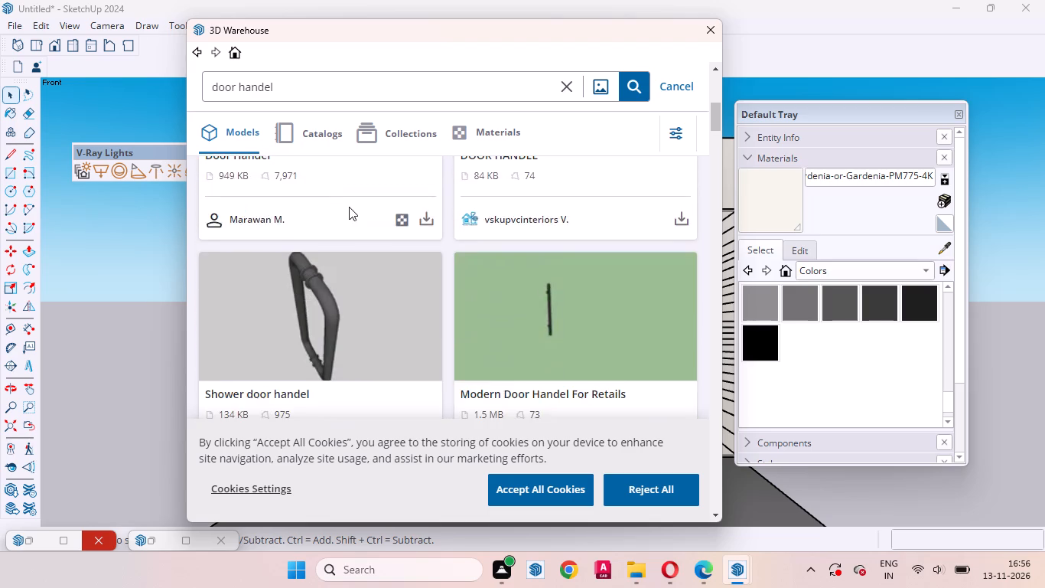
pyautogui.scroll(-1, 349, 207)
pyautogui.scroll(3, 349, 207)
pyautogui.scroll(-4, 349, 206)
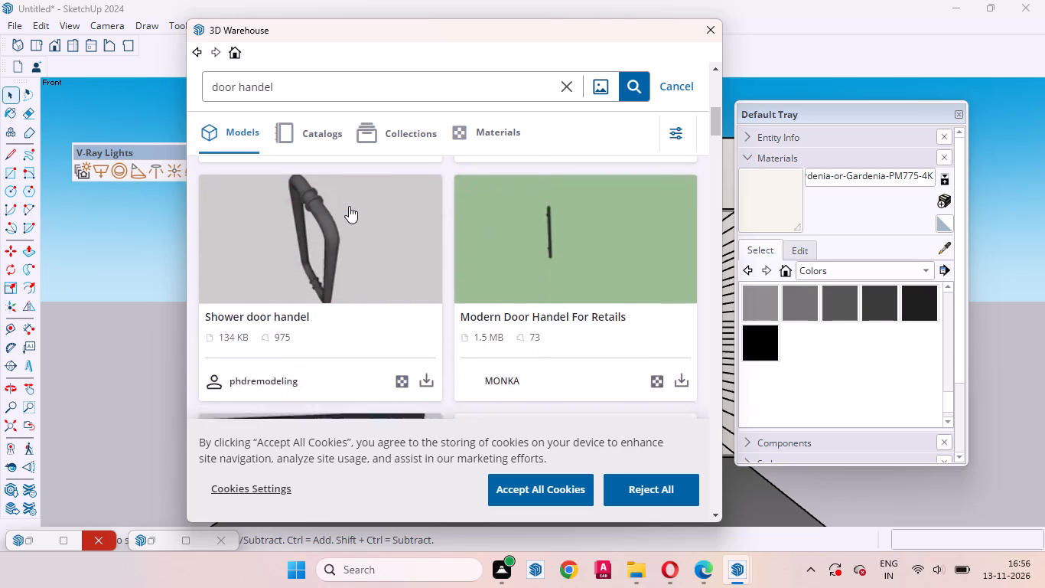
pyautogui.scroll(-7, 349, 206)
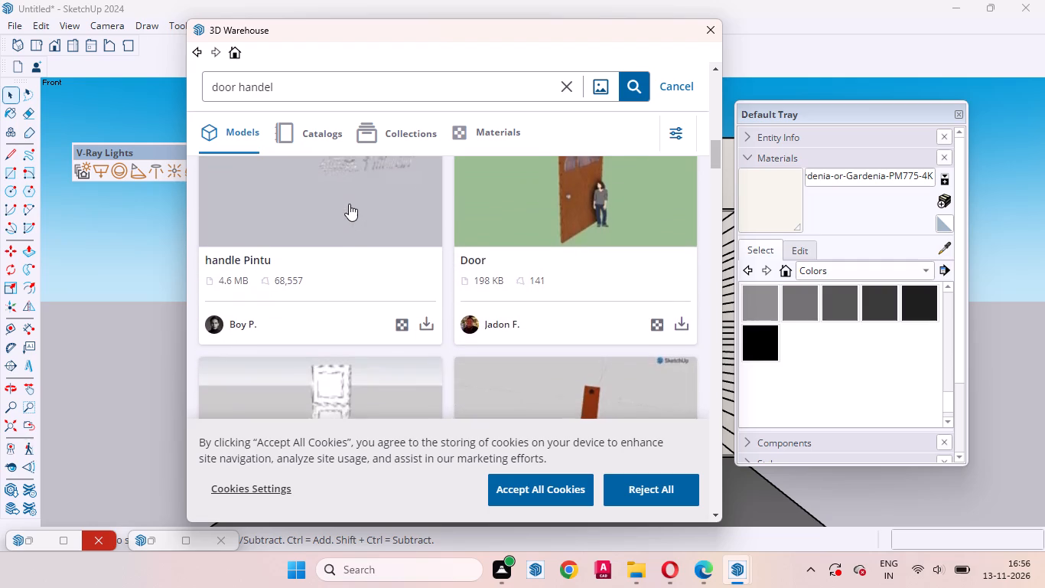
pyautogui.scroll(1, 350, 204)
pyautogui.scroll(-3, 350, 204)
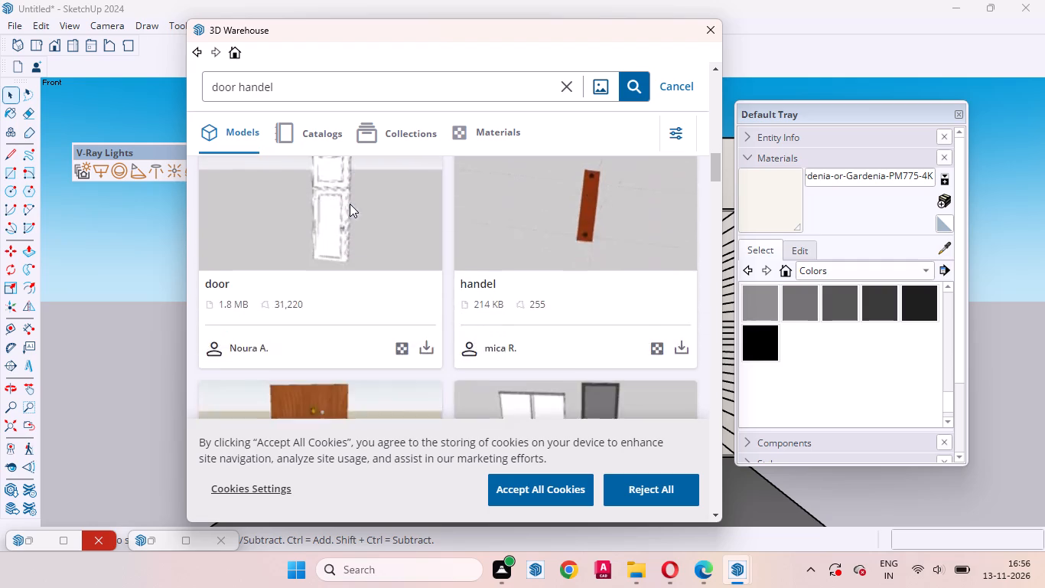
pyautogui.scroll(-3, 350, 204)
pyautogui.scroll(1, 355, 202)
pyautogui.scroll(-11, 355, 202)
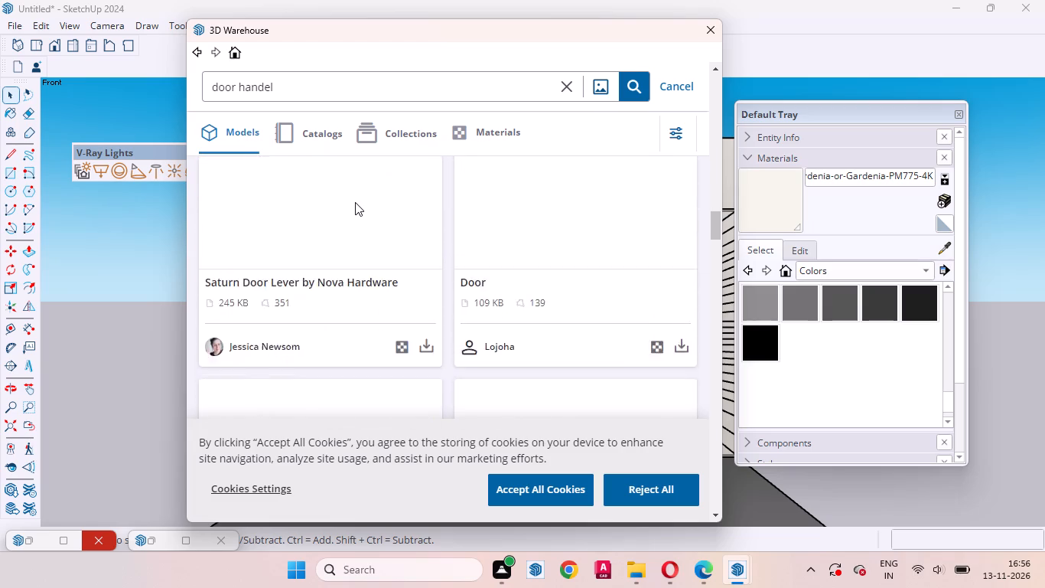
pyautogui.scroll(-2, 355, 202)
pyautogui.scroll(2, 355, 202)
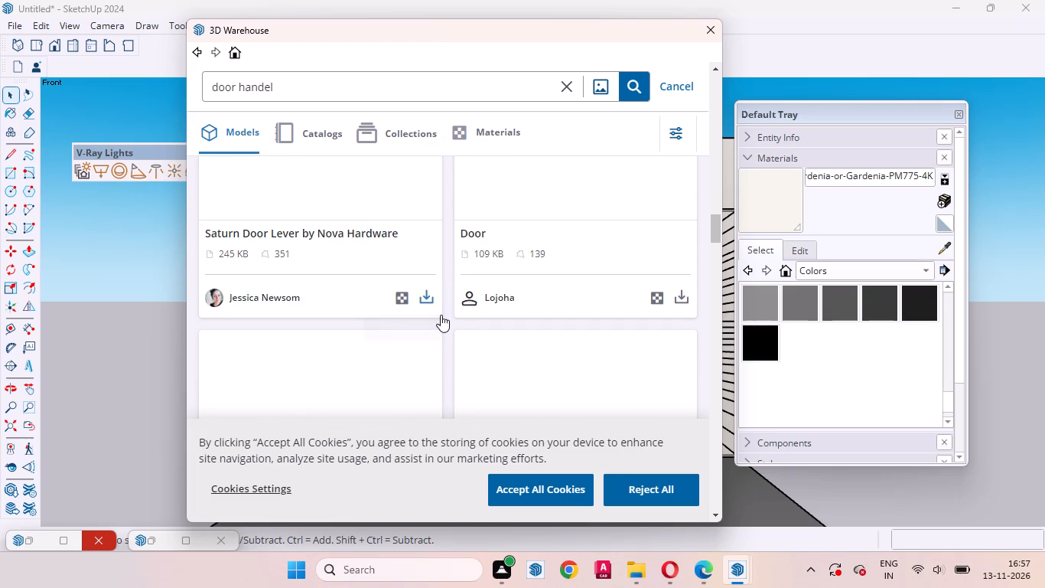
pyautogui.scroll(12, 435, 273)
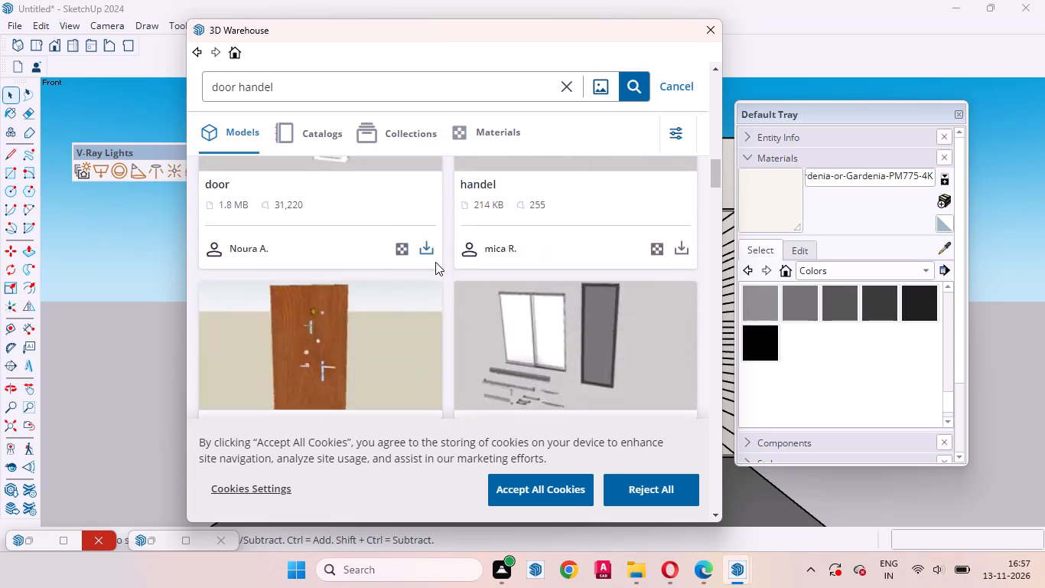
pyautogui.scroll(9, 435, 262)
pyautogui.scroll(-5, 432, 267)
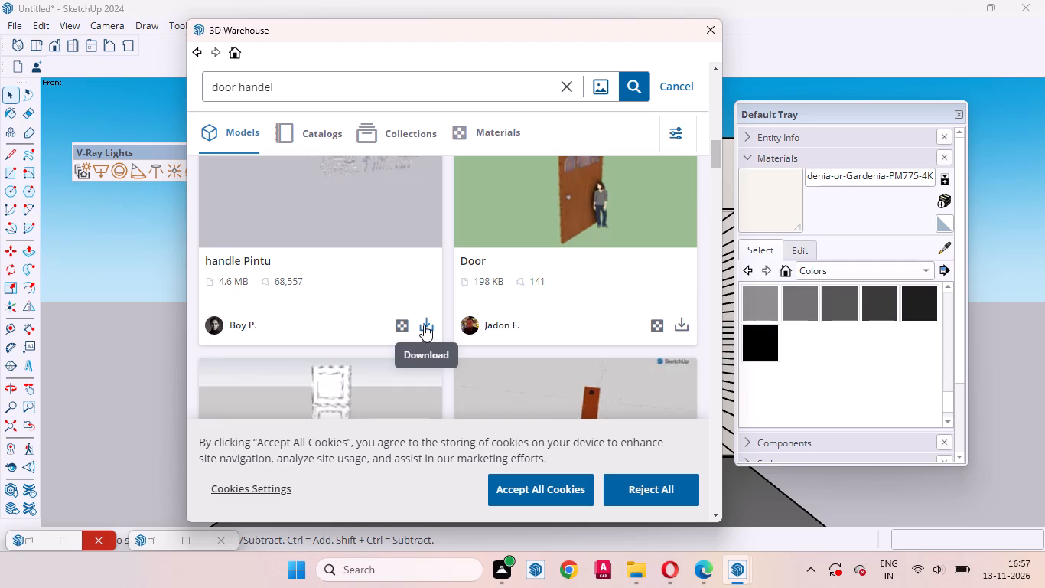
# Download the "handle Pintu" model directly into the scene, place it near the base of the wall panel and clear the selection.
pyautogui.click(424, 325)
pyautogui.click(407, 284)
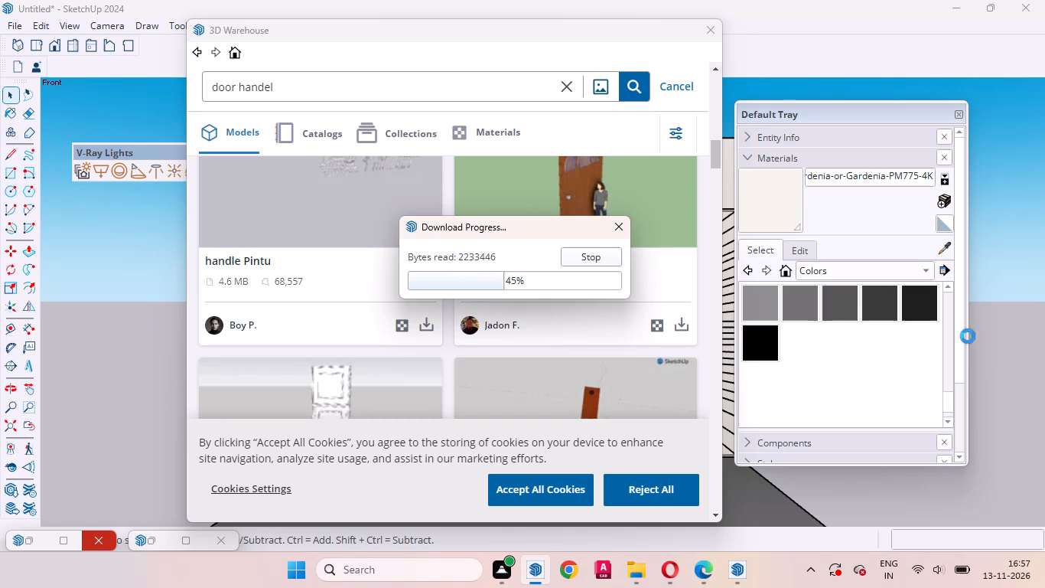
pyautogui.doubleClick(771, 237)
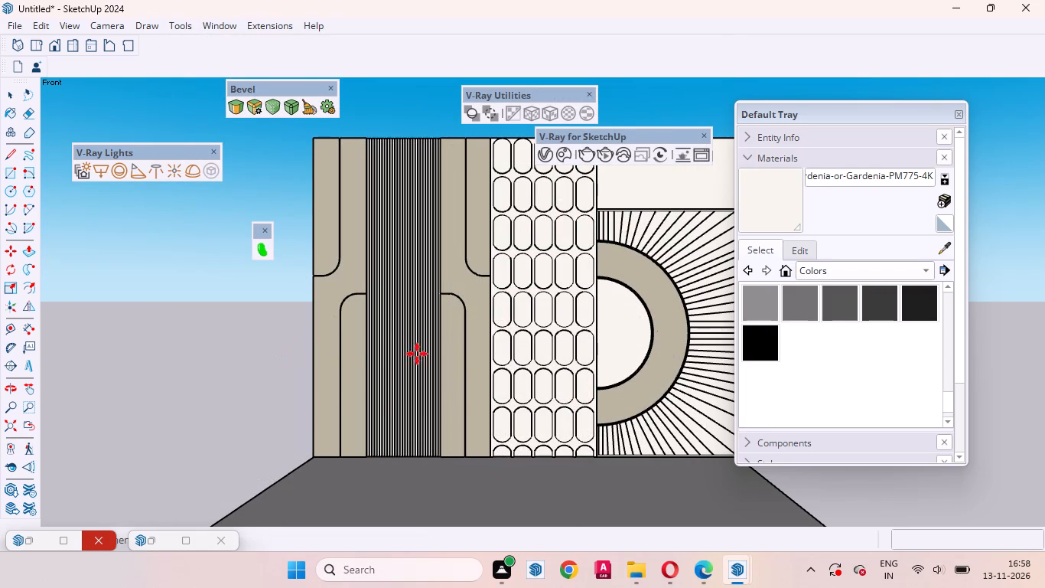
pyautogui.scroll(-13, 170, 446)
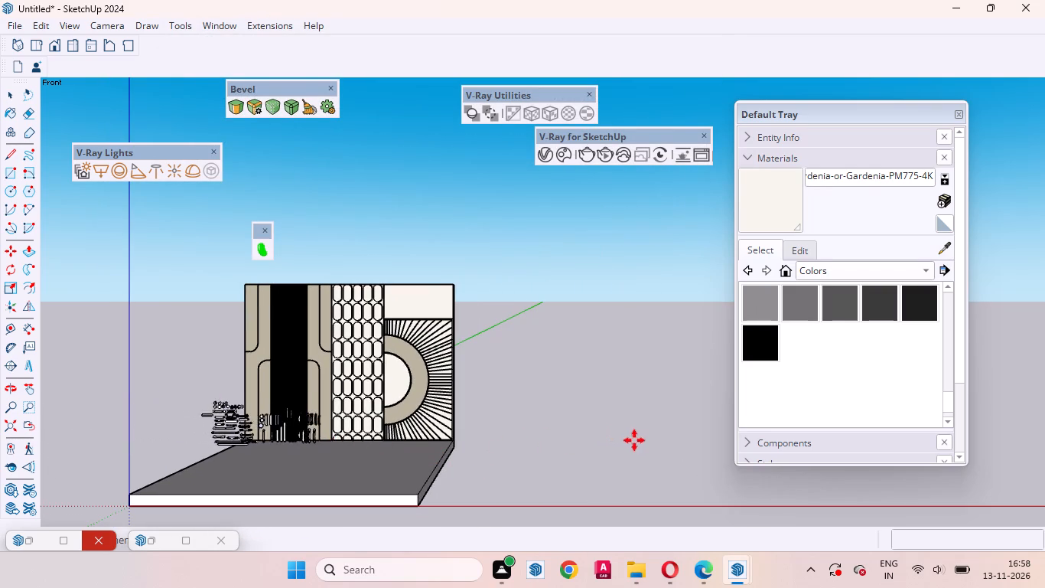
pyautogui.click(674, 454)
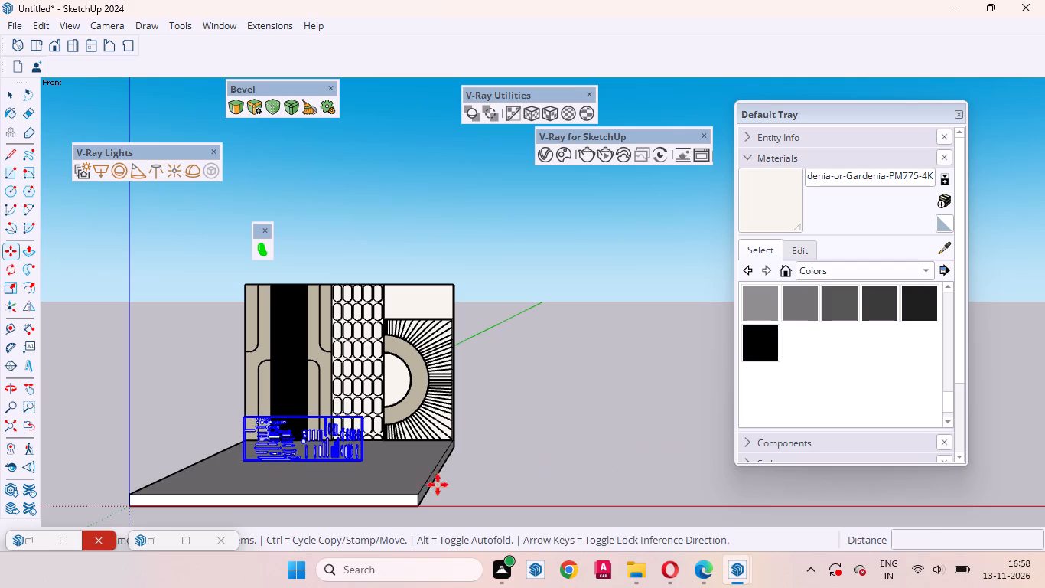
pyautogui.press('space')
pyautogui.click(544, 484)
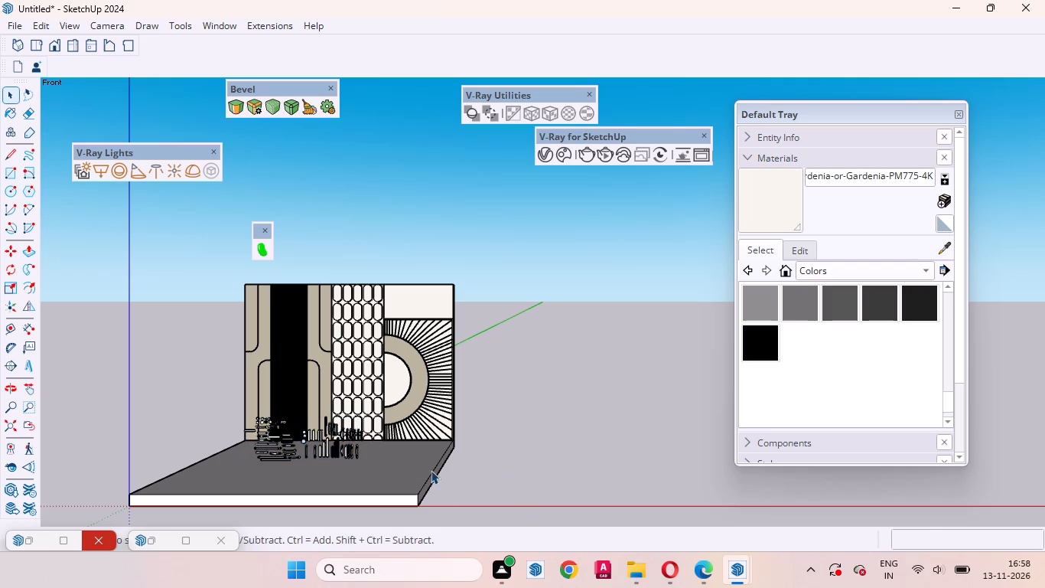
# Examine the knobs and handles of the imported collection up close from several angles to find one that suits the panel.
pyautogui.scroll(14, 323, 449)
pyautogui.scroll(-3, 331, 454)
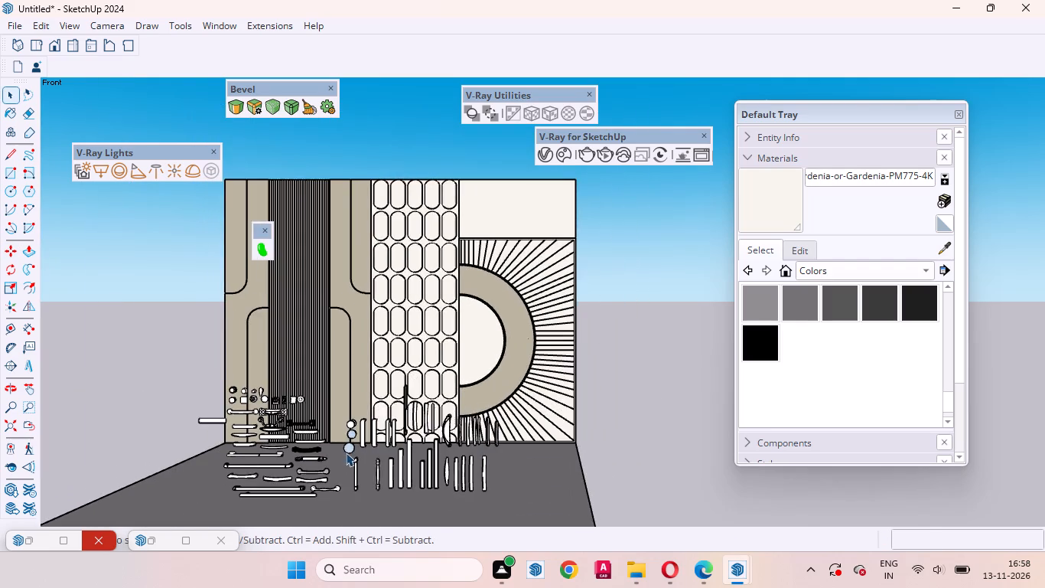
pyautogui.moveTo(335, 463); pyautogui.dragTo(278, 472, button='middle')
pyautogui.scroll(6, 327, 462)
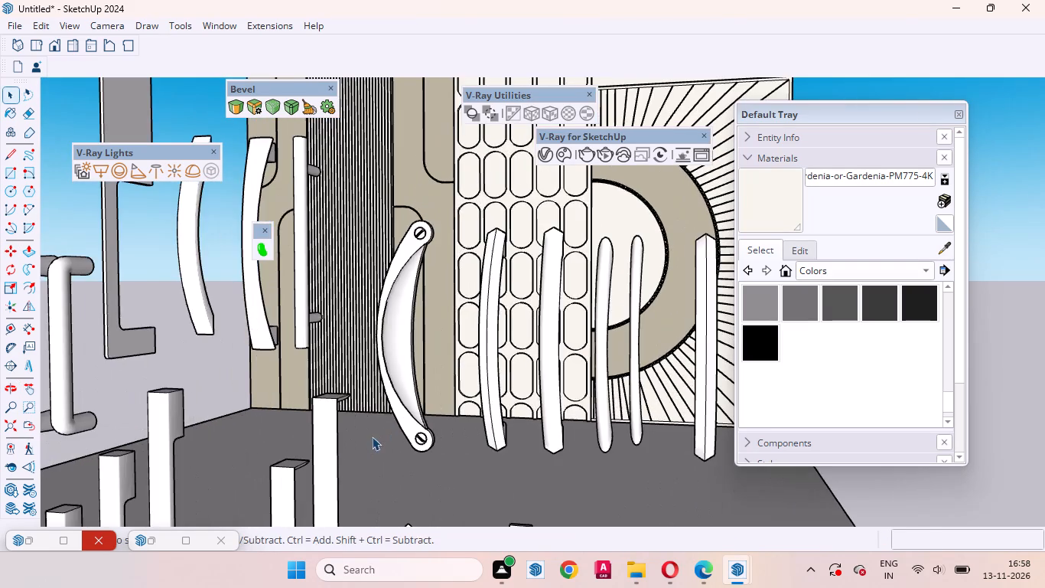
pyautogui.scroll(-1, 383, 452)
pyautogui.moveTo(386, 458); pyautogui.dragTo(438, 460, button='middle')
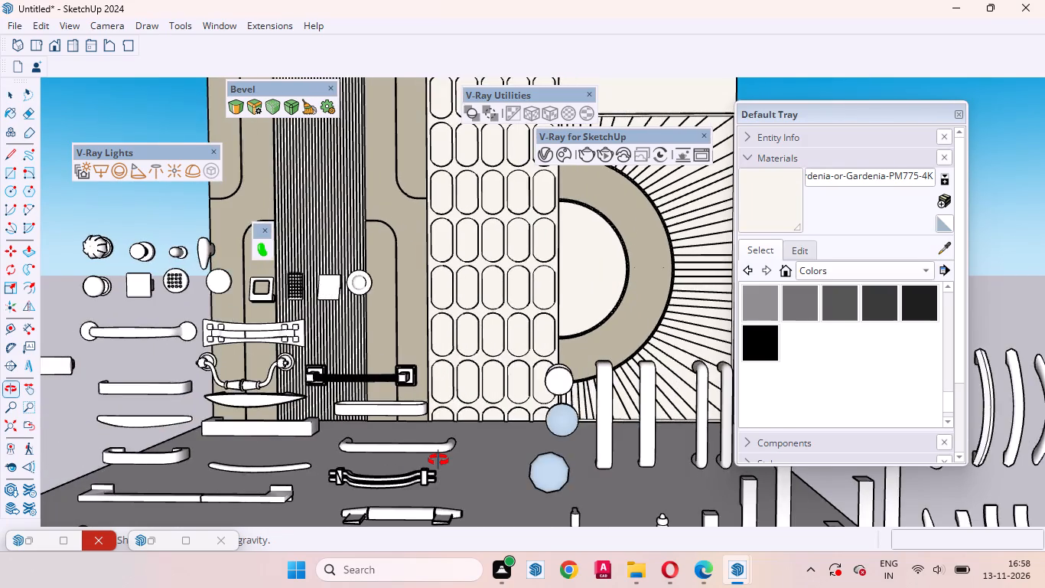
pyautogui.moveTo(438, 460); pyautogui.dragTo(402, 462, button='middle')
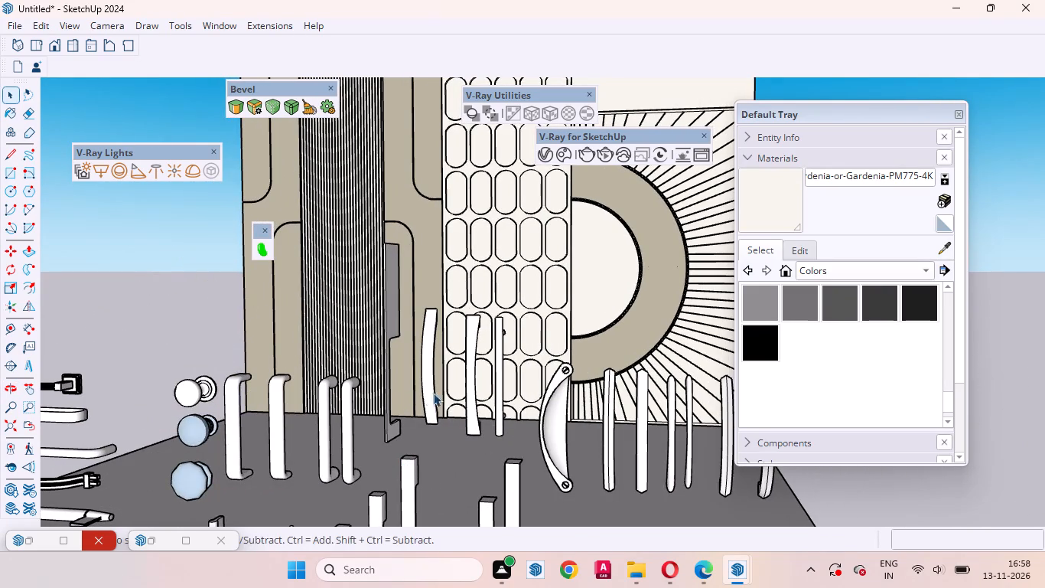
pyautogui.scroll(-3, 470, 367)
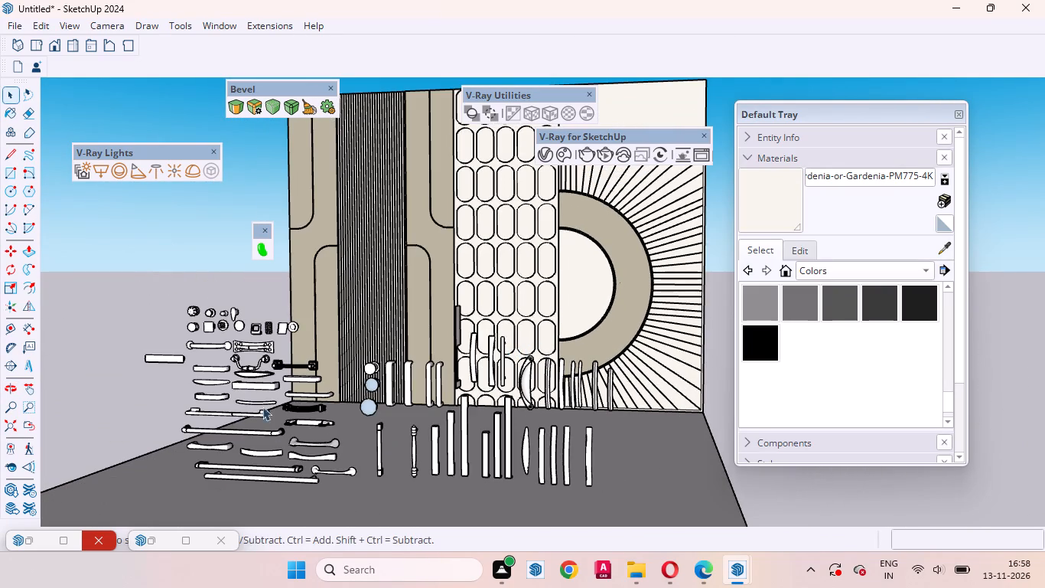
pyautogui.scroll(1, 239, 387)
pyautogui.scroll(2, 203, 336)
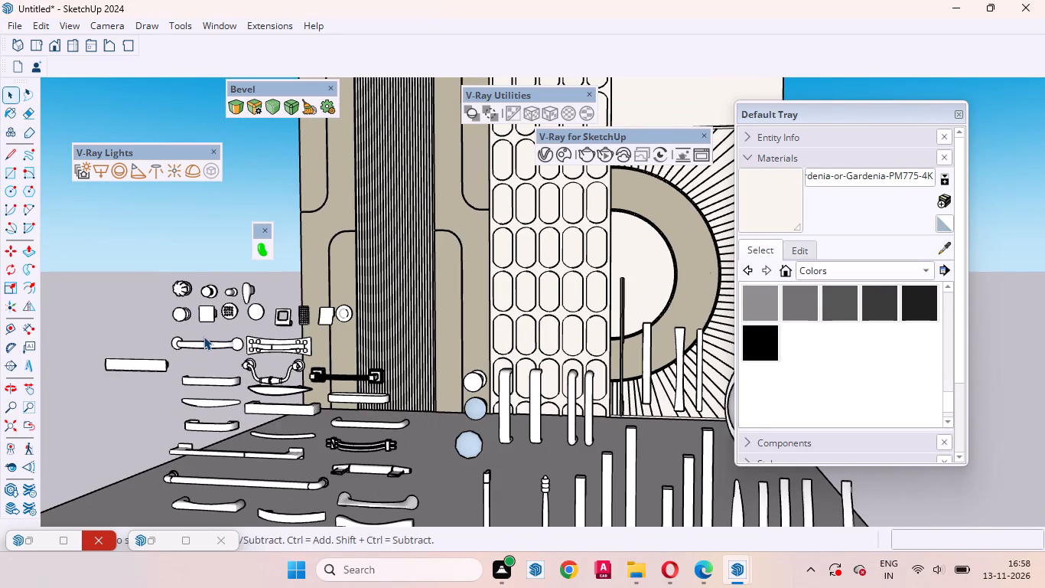
pyautogui.scroll(4, 300, 368)
pyautogui.scroll(-2, 304, 400)
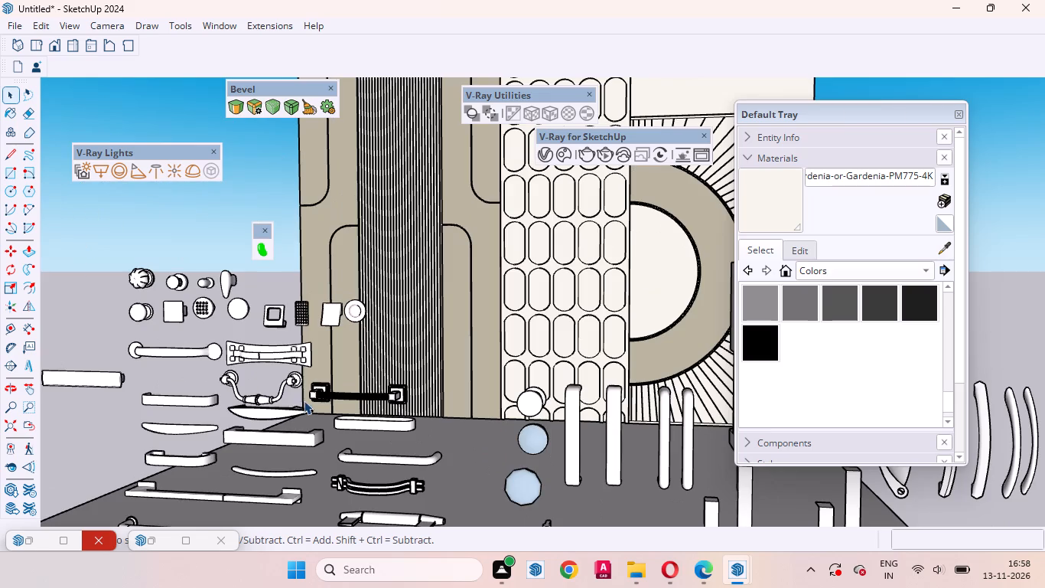
pyautogui.moveTo(372, 442); pyautogui.dragTo(340, 441, button='middle')
pyautogui.scroll(-5, 370, 357)
pyautogui.scroll(6, 224, 400)
pyautogui.moveTo(248, 370); pyautogui.dragTo(246, 372, button='middle')
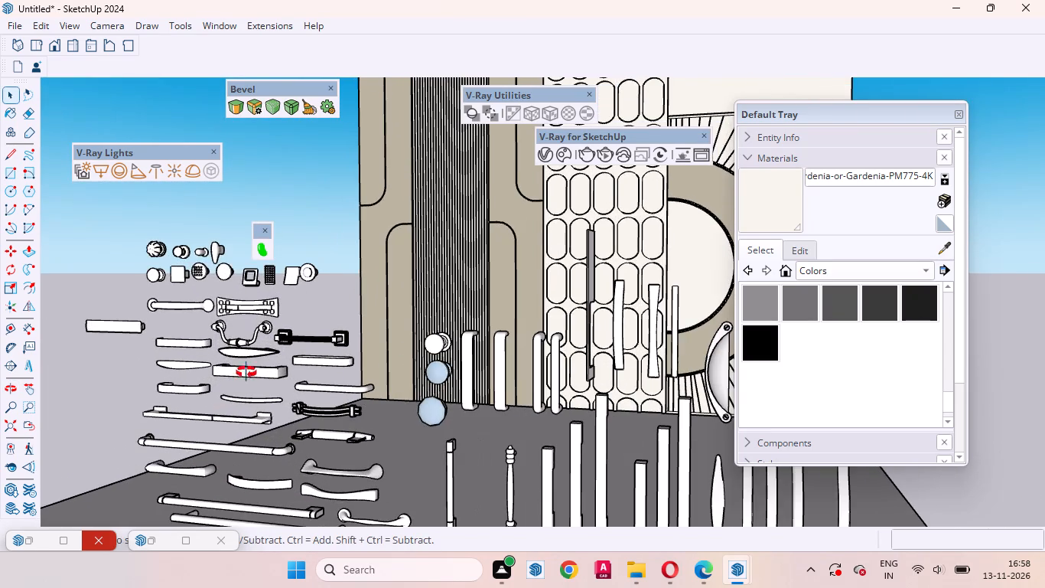
# Compare the horizontal and vertical pulls in the imported handle collection from the front, close up and against the wall panel.
pyautogui.moveTo(246, 372); pyautogui.dragTo(172, 474, button='middle')
pyautogui.scroll(2, 258, 312)
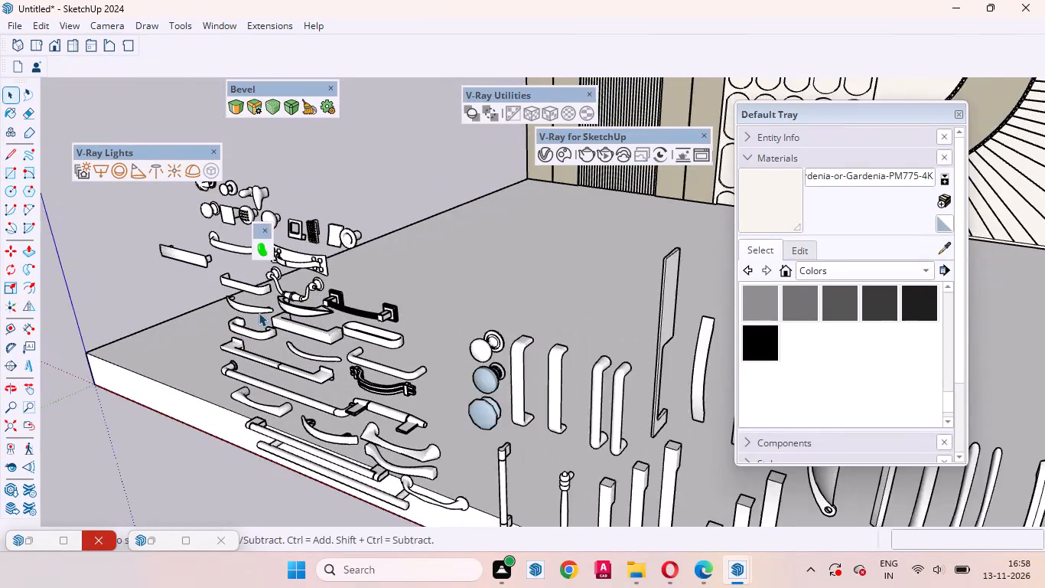
pyautogui.scroll(5, 259, 312)
pyautogui.scroll(2, 350, 345)
pyautogui.moveTo(330, 354); pyautogui.dragTo(349, 328, button='middle')
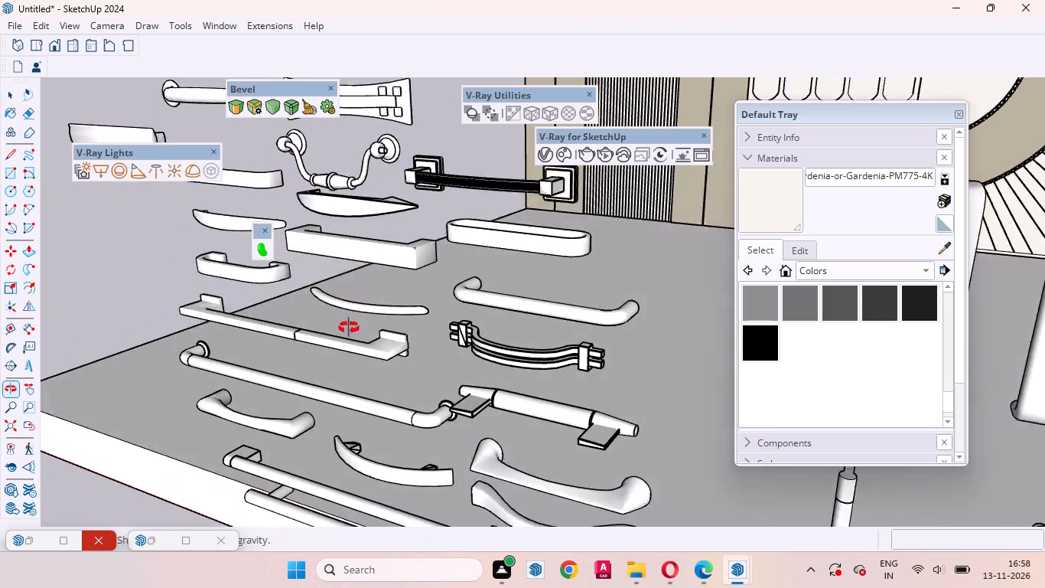
pyautogui.moveTo(349, 328); pyautogui.dragTo(357, 326, button='middle')
pyautogui.scroll(-4, 314, 346)
pyautogui.moveTo(329, 359); pyautogui.dragTo(358, 340, button='middle')
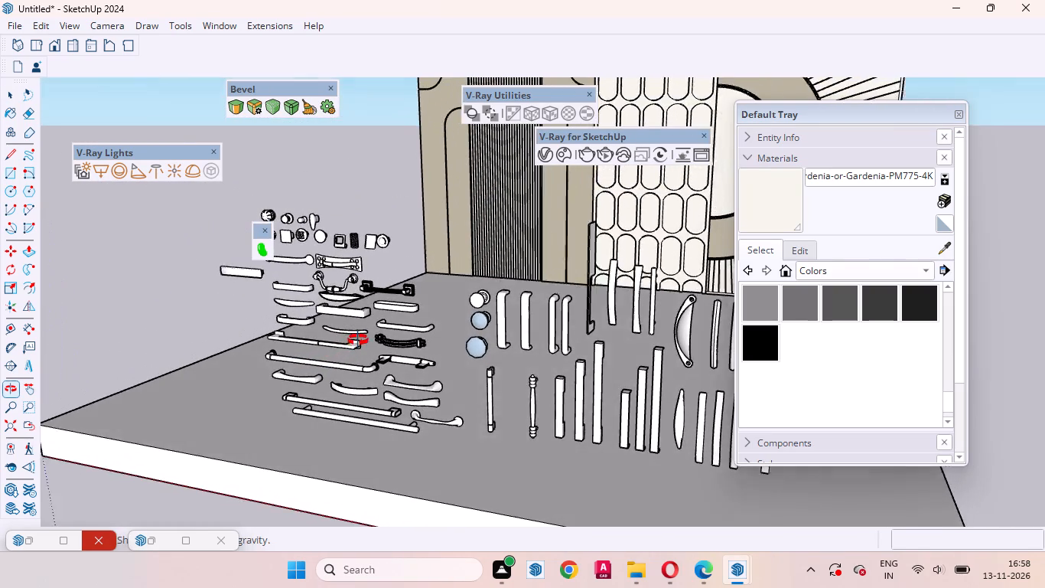
pyautogui.moveTo(358, 340); pyautogui.dragTo(373, 338, button='middle')
pyautogui.scroll(-1, 269, 413)
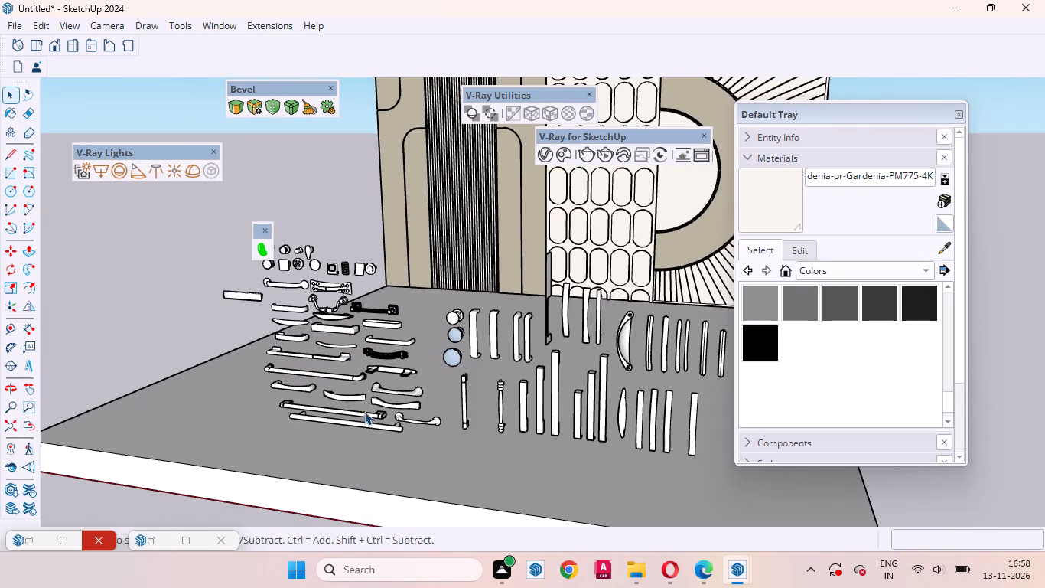
pyautogui.scroll(3, 562, 399)
pyautogui.scroll(-2, 499, 426)
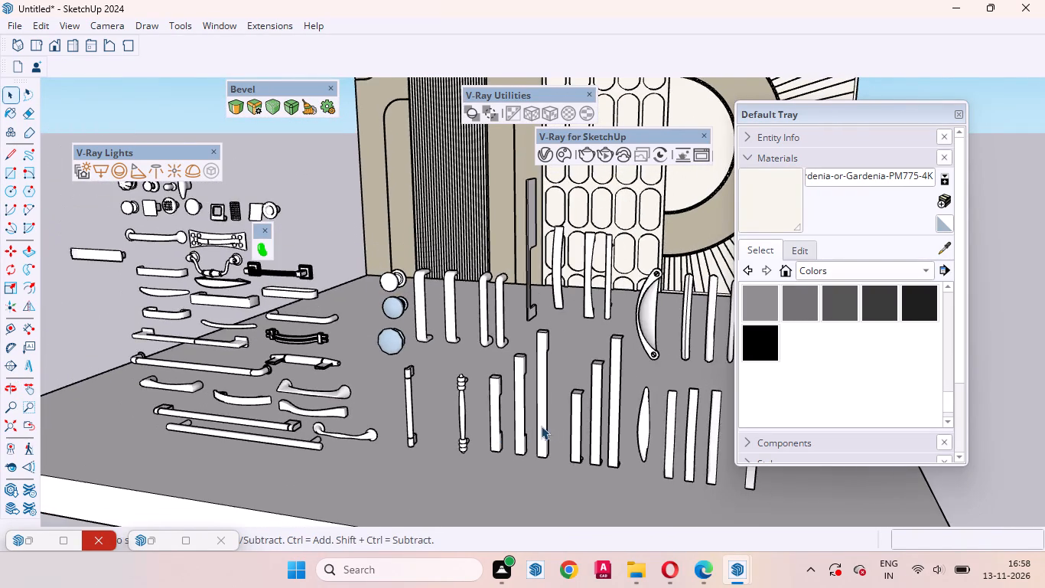
pyautogui.scroll(-2, 536, 428)
pyautogui.moveTo(545, 422); pyautogui.dragTo(611, 394, button='middle')
pyautogui.moveTo(638, 383); pyautogui.dragTo(649, 364, button='middle')
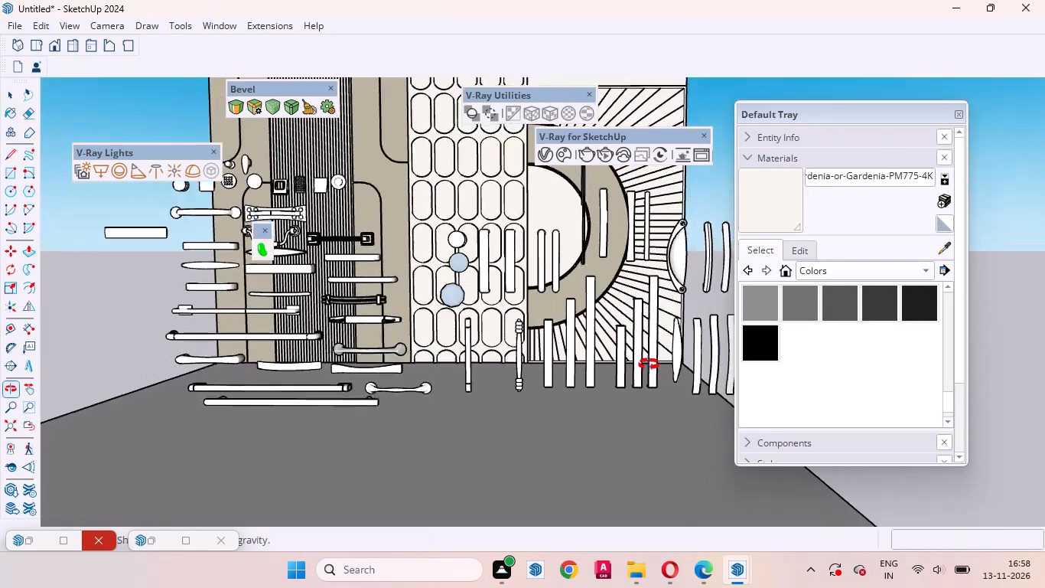
pyautogui.moveTo(649, 364); pyautogui.dragTo(690, 378, button='middle')
pyautogui.middleClick(697, 378)
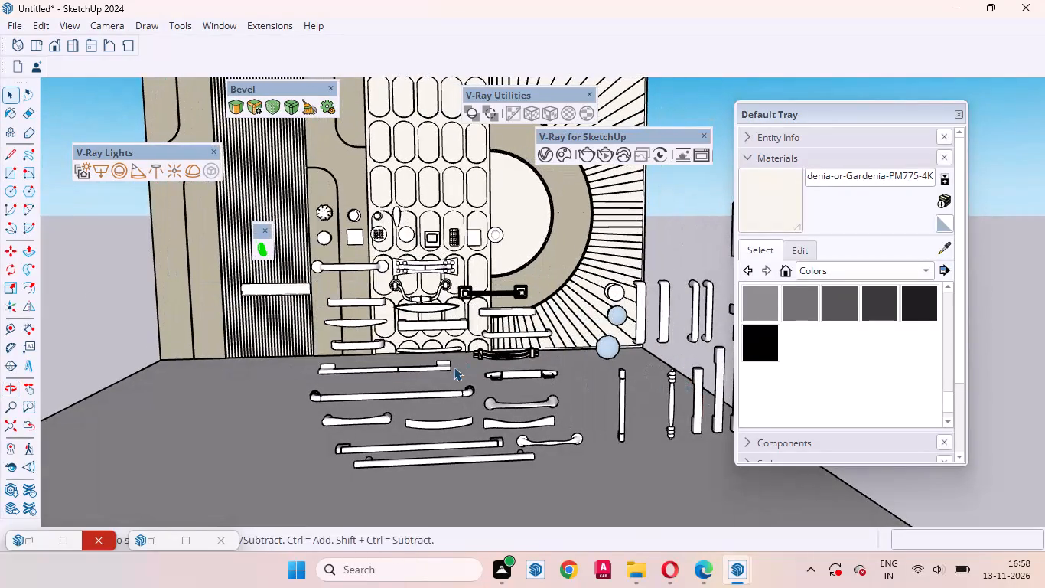
pyautogui.scroll(2, 420, 312)
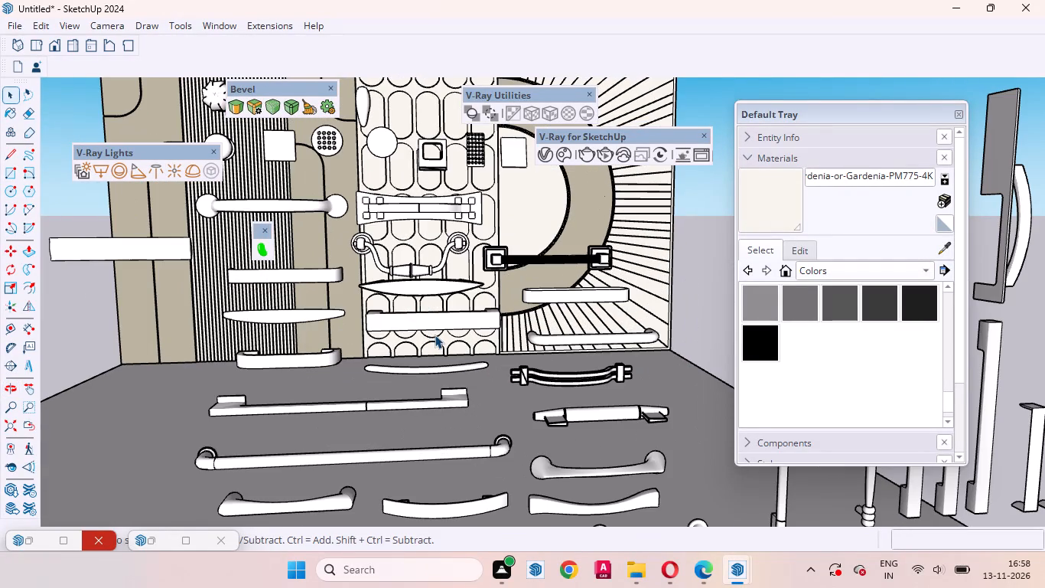
pyautogui.scroll(-1, 417, 350)
pyautogui.moveTo(418, 354); pyautogui.dragTo(412, 342, button='middle')
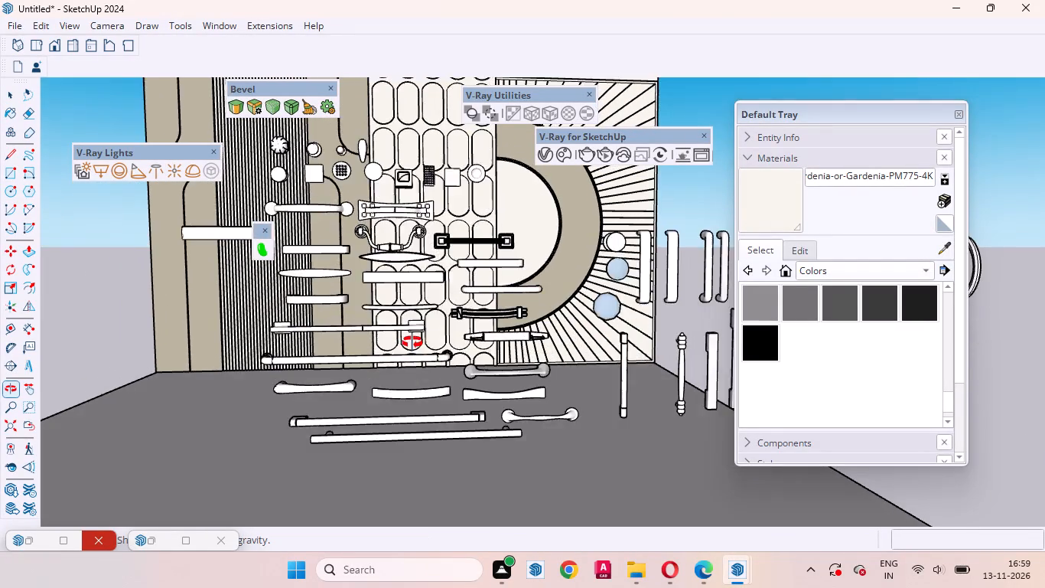
pyautogui.moveTo(412, 342); pyautogui.dragTo(339, 350, button='middle')
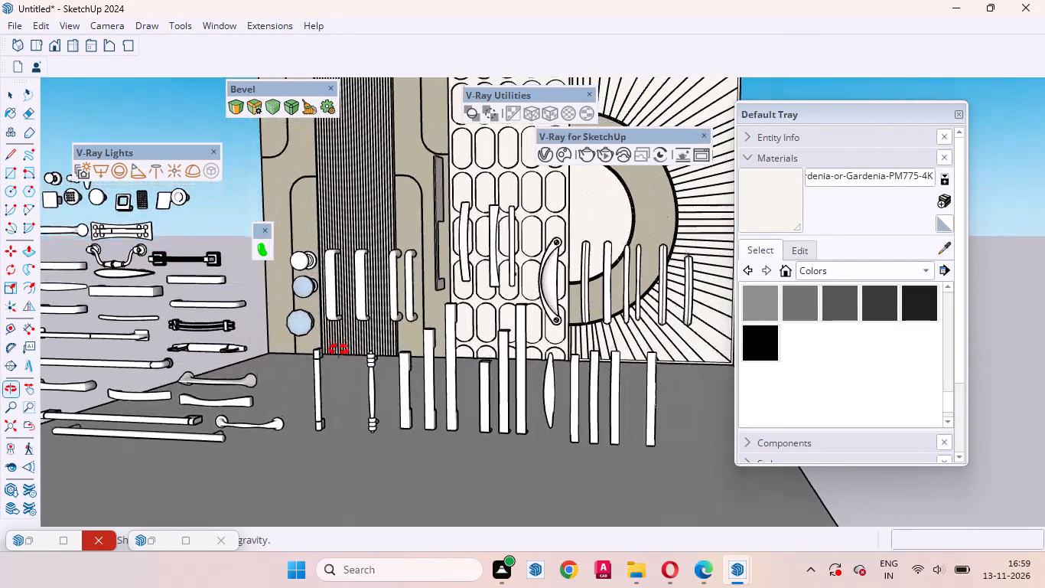
pyautogui.moveTo(339, 350); pyautogui.dragTo(308, 361, button='middle')
pyautogui.moveTo(482, 390); pyautogui.dragTo(438, 401, button='middle')
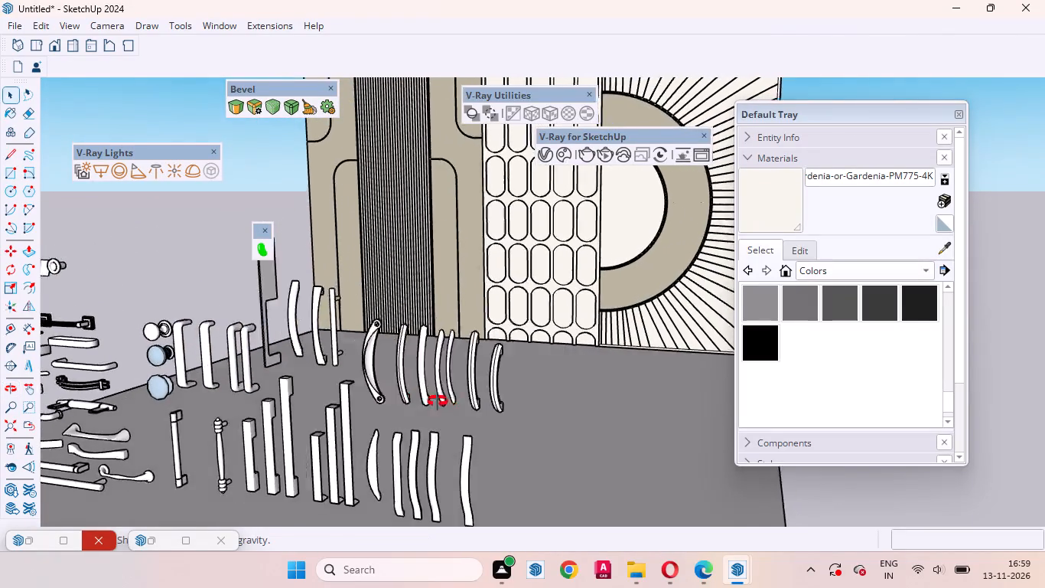
pyautogui.moveTo(438, 401); pyautogui.dragTo(374, 412, button='middle')
# Inspect the profiles and backs of the vertical pulls in the collection from behind and from the side.
pyautogui.scroll(-6, 542, 337)
pyautogui.moveTo(490, 374); pyautogui.dragTo(386, 413, button='middle')
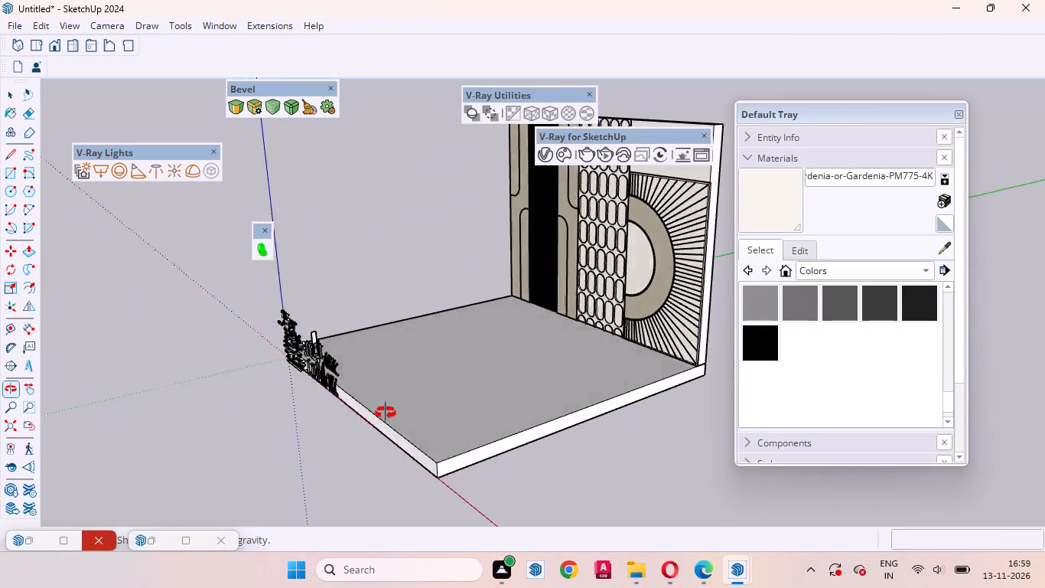
pyautogui.moveTo(386, 413); pyautogui.dragTo(140, 410, button='middle')
pyautogui.scroll(14, 295, 286)
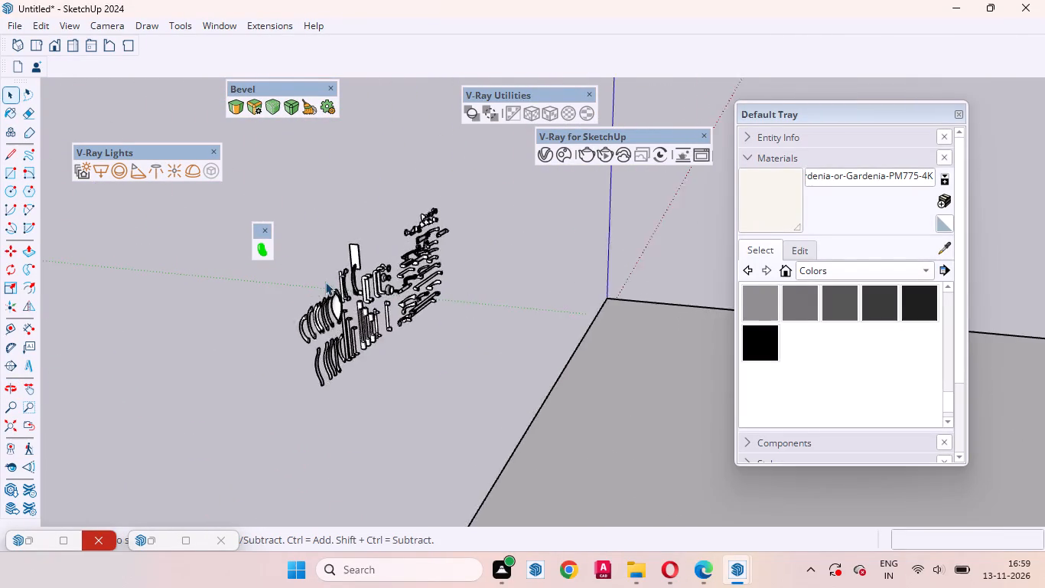
pyautogui.scroll(6, 325, 282)
pyautogui.moveTo(353, 322); pyautogui.dragTo(310, 326, button='middle')
pyautogui.scroll(-2, 597, 297)
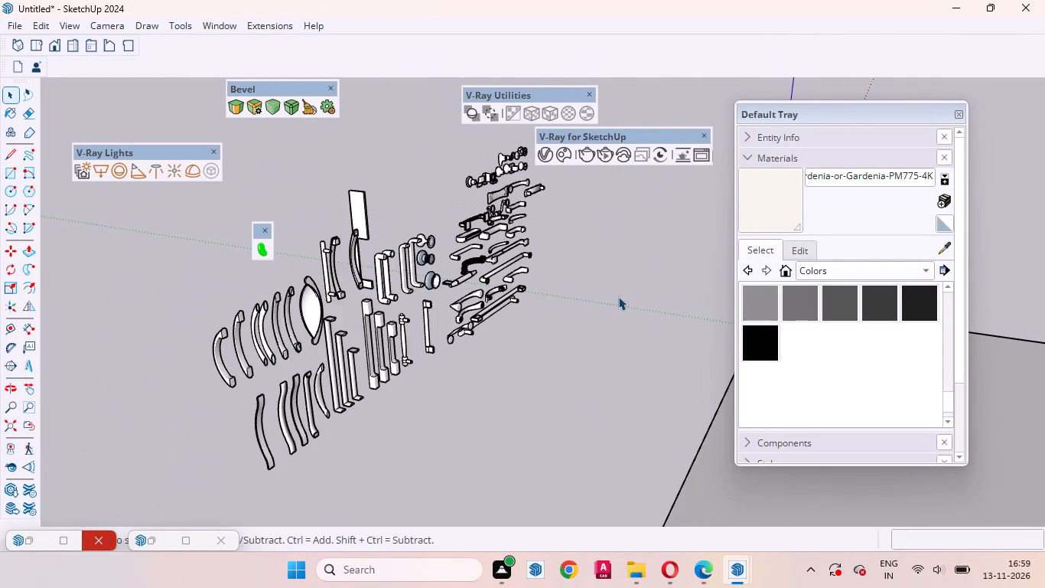
pyautogui.scroll(6, 248, 279)
pyautogui.moveTo(360, 313); pyautogui.dragTo(210, 297, button='middle')
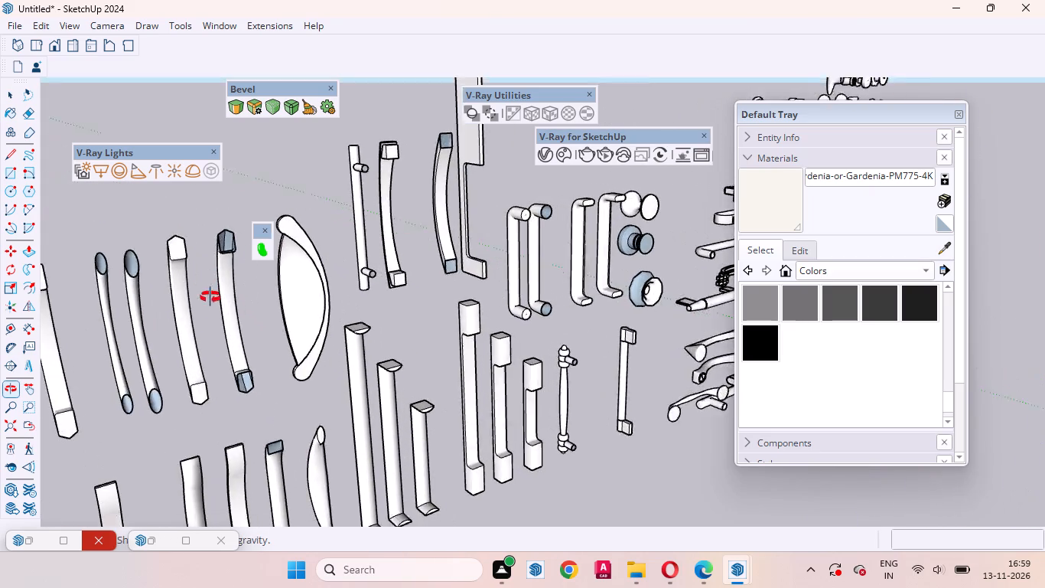
pyautogui.moveTo(210, 297); pyautogui.dragTo(597, 318, button='middle')
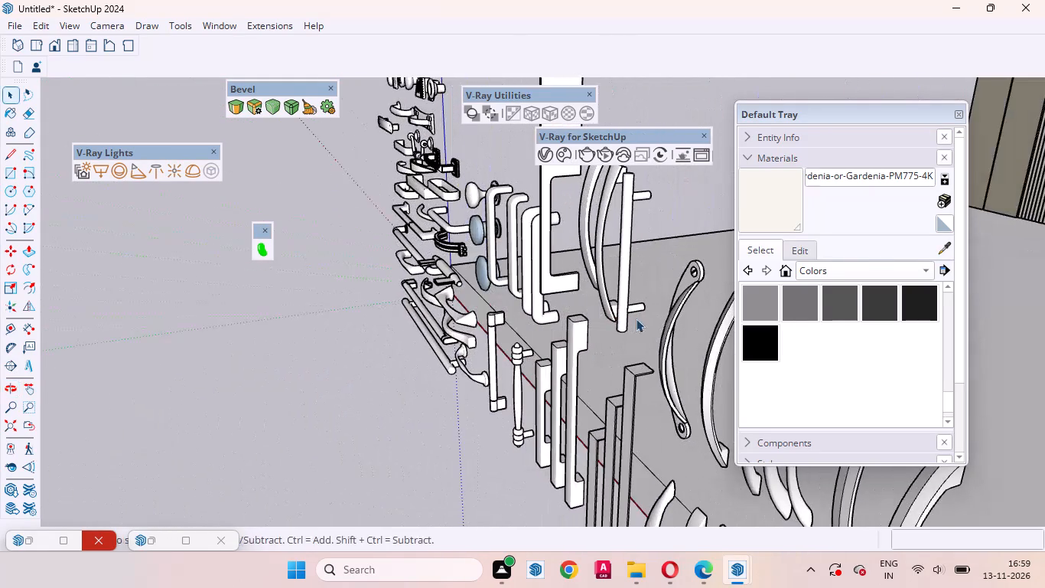
pyautogui.scroll(3, 667, 335)
pyautogui.moveTo(620, 345); pyautogui.dragTo(661, 349, button='middle')
pyautogui.scroll(-7, 340, 338)
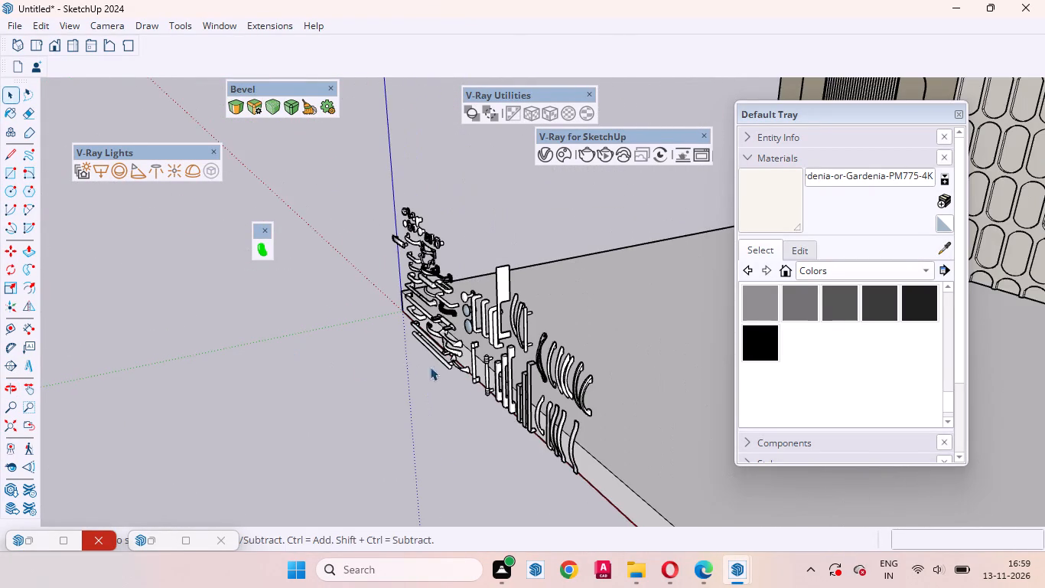
pyautogui.moveTo(451, 364); pyautogui.dragTo(617, 355, button='middle')
pyautogui.scroll(6, 629, 353)
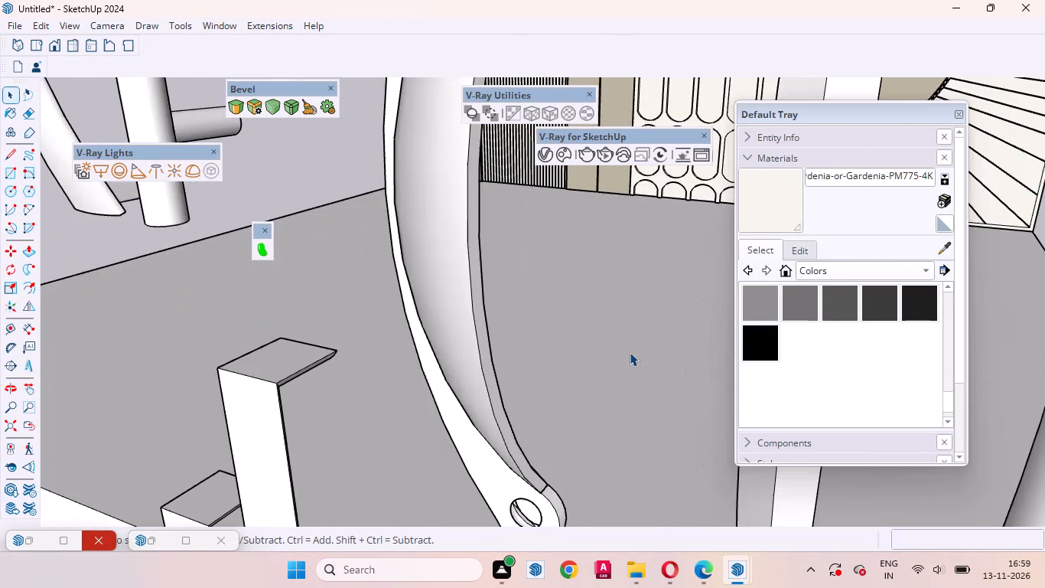
pyautogui.scroll(-1, 606, 361)
pyautogui.moveTo(592, 371); pyautogui.dragTo(554, 369, button='middle')
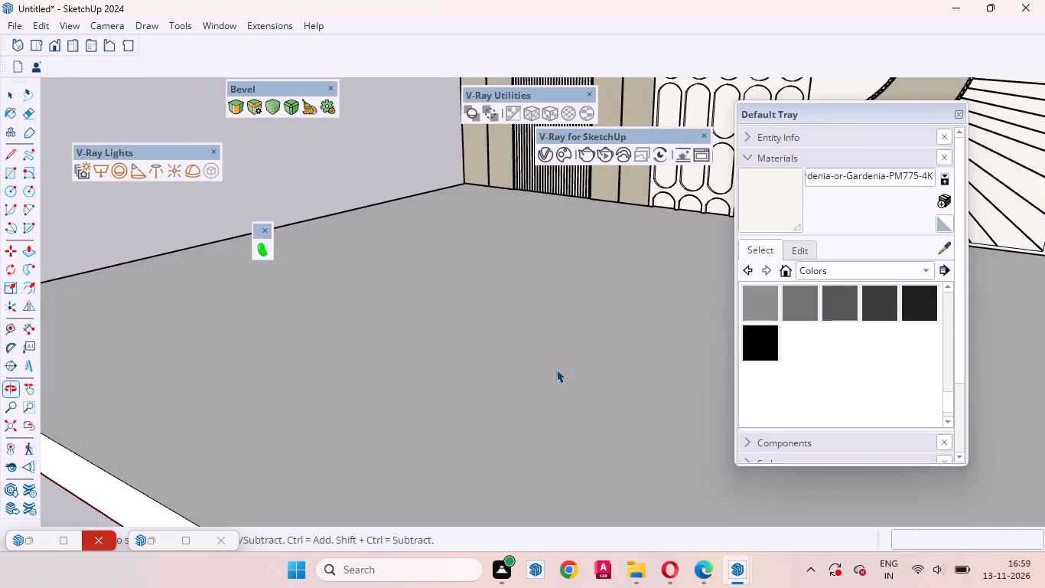
pyautogui.scroll(-6, 560, 366)
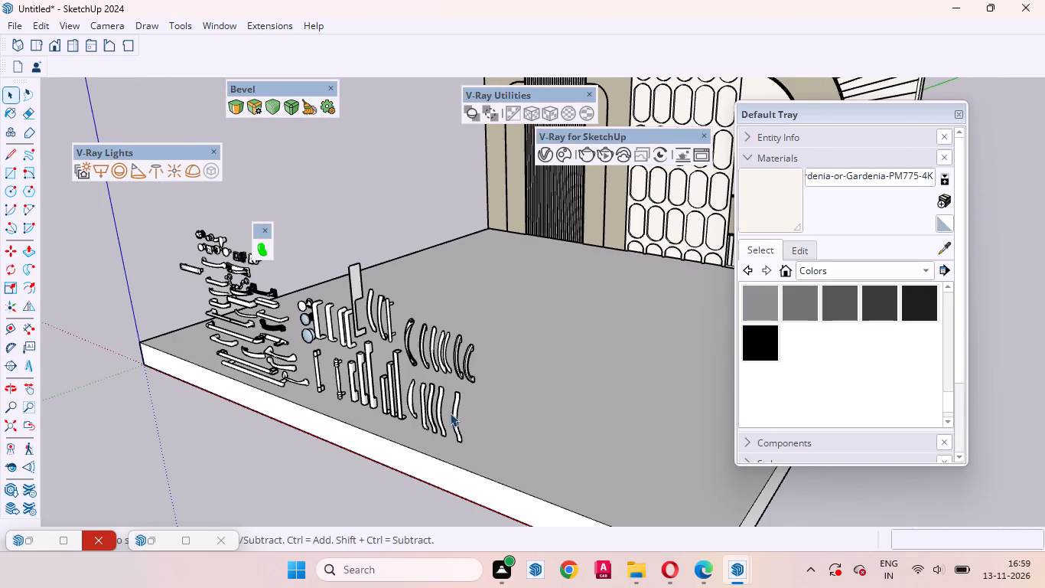
pyautogui.moveTo(450, 413); pyautogui.dragTo(542, 395, button='middle')
pyautogui.scroll(2, 379, 352)
pyautogui.moveTo(408, 374); pyautogui.dragTo(434, 359, button='middle')
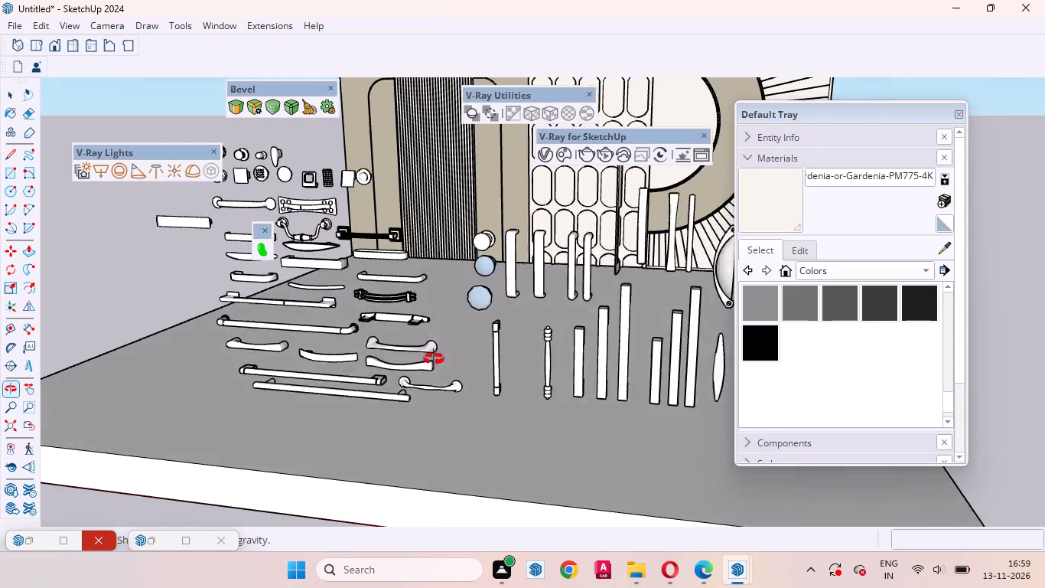
pyautogui.moveTo(434, 359); pyautogui.dragTo(438, 358, button='middle')
pyautogui.scroll(-1, 396, 469)
# Explode the imported handle collection component into separate handles and clear the selection.
pyautogui.scroll(1, 362, 231)
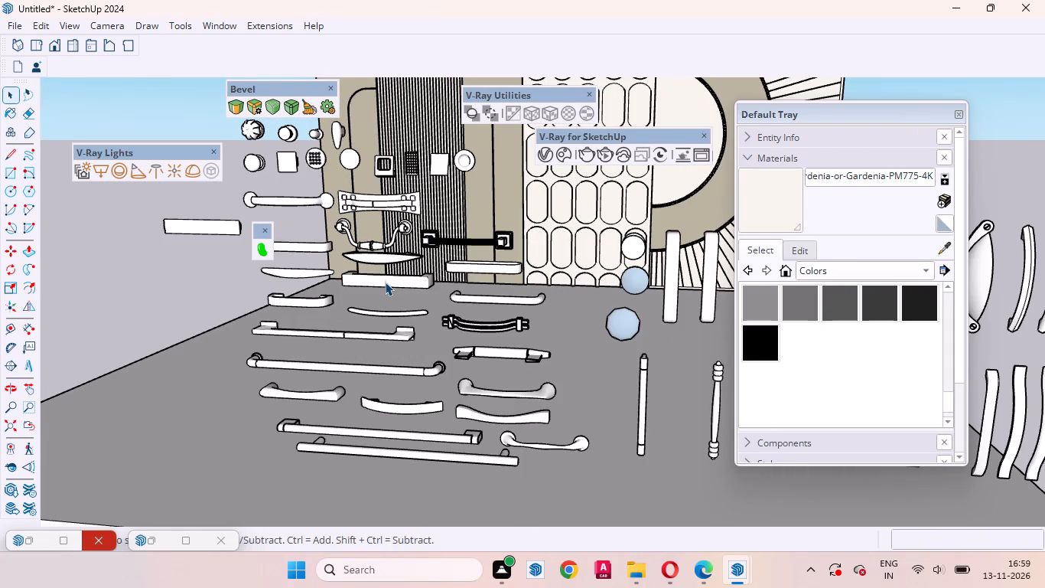
pyautogui.click(386, 282)
pyautogui.scroll(1, 386, 282)
pyautogui.rightClick(386, 282)
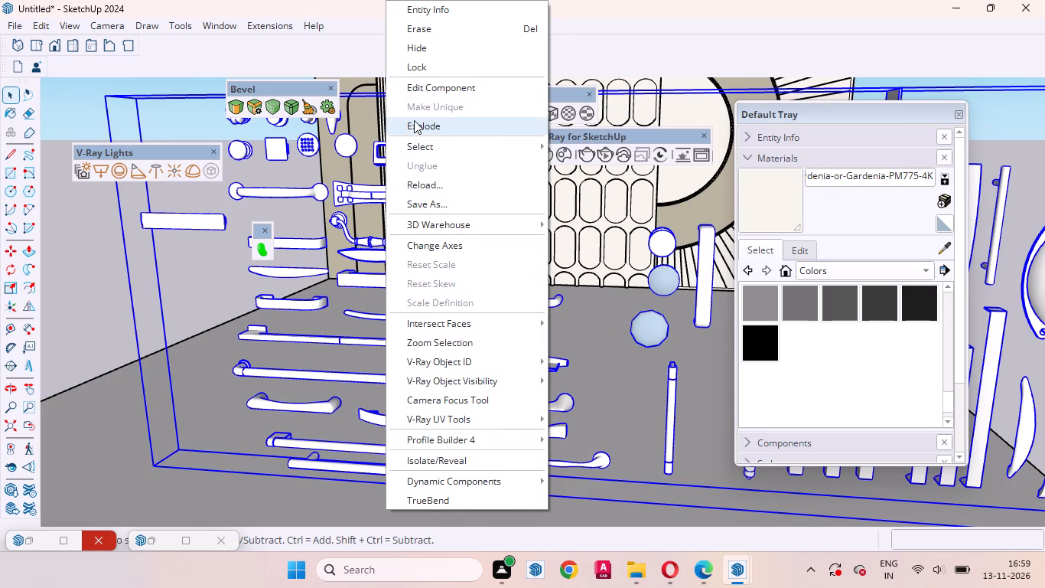
pyautogui.click(414, 120)
pyautogui.scroll(-5, 376, 374)
pyautogui.click(182, 316)
# Move the long square vertical bar handle from the collection onto the off-white semicircle face, close to the oblong-patterned panel's edge.
pyautogui.scroll(4, 347, 321)
pyautogui.scroll(-5, 376, 338)
pyautogui.moveTo(494, 371); pyautogui.dragTo(487, 354, button='middle')
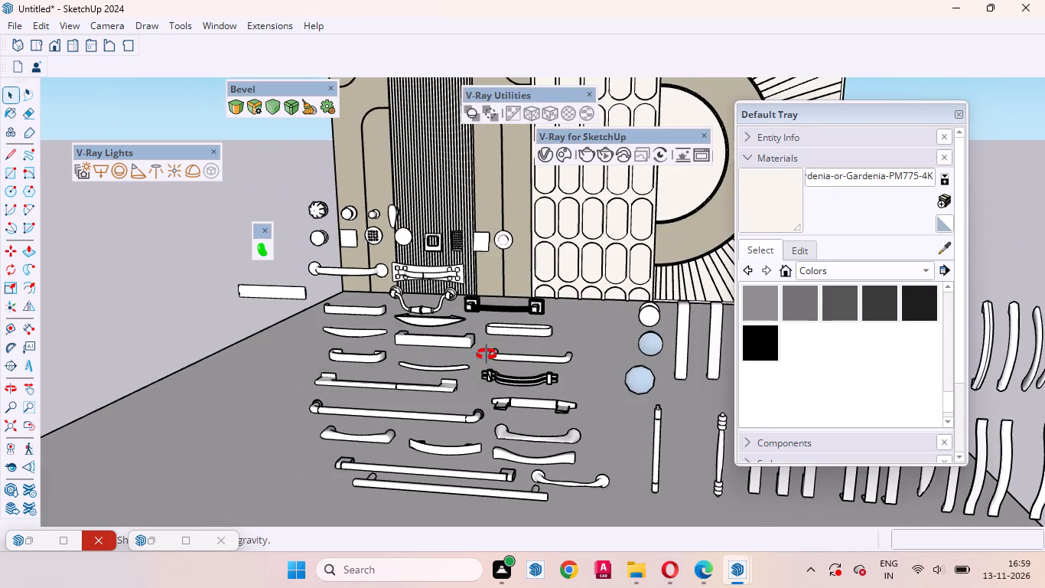
pyautogui.moveTo(487, 354); pyautogui.dragTo(487, 348, button='middle')
pyautogui.scroll(-3, 409, 349)
pyautogui.scroll(2, 561, 379)
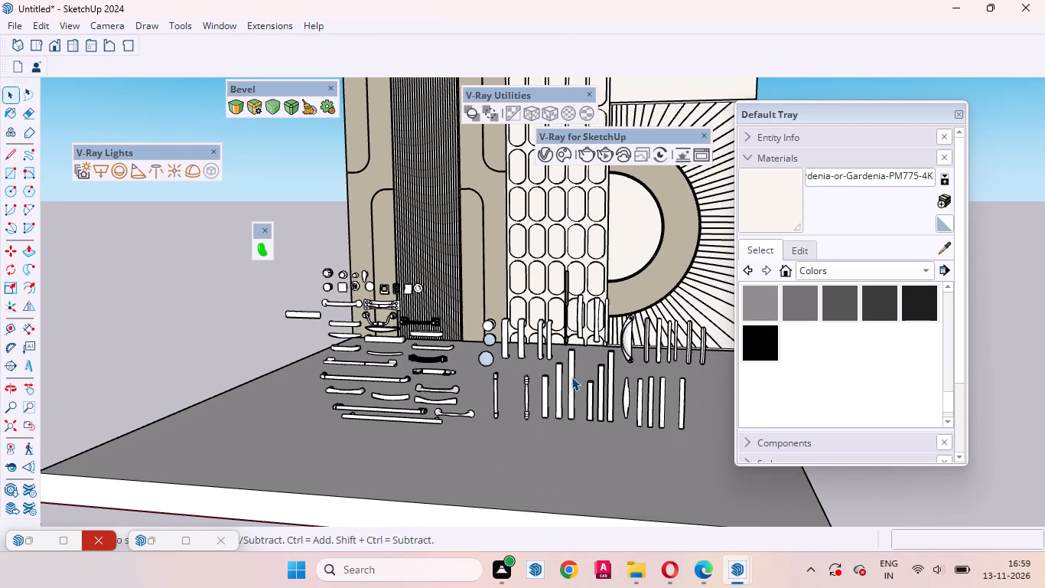
pyautogui.scroll(2, 571, 377)
pyautogui.click(571, 377)
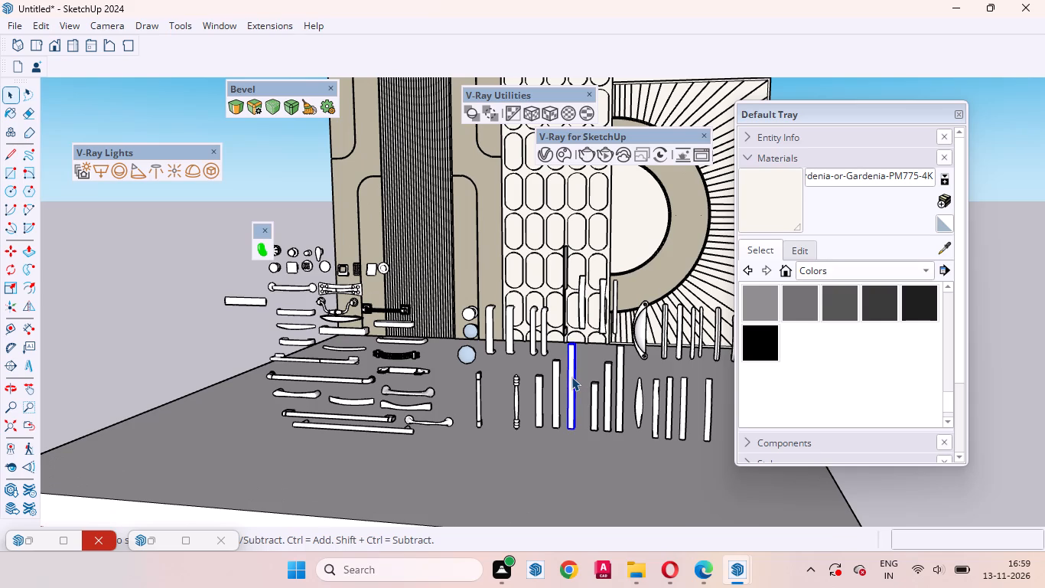
pyautogui.scroll(3, 574, 413)
pyautogui.moveTo(570, 425); pyautogui.dragTo(340, 497, button='middle')
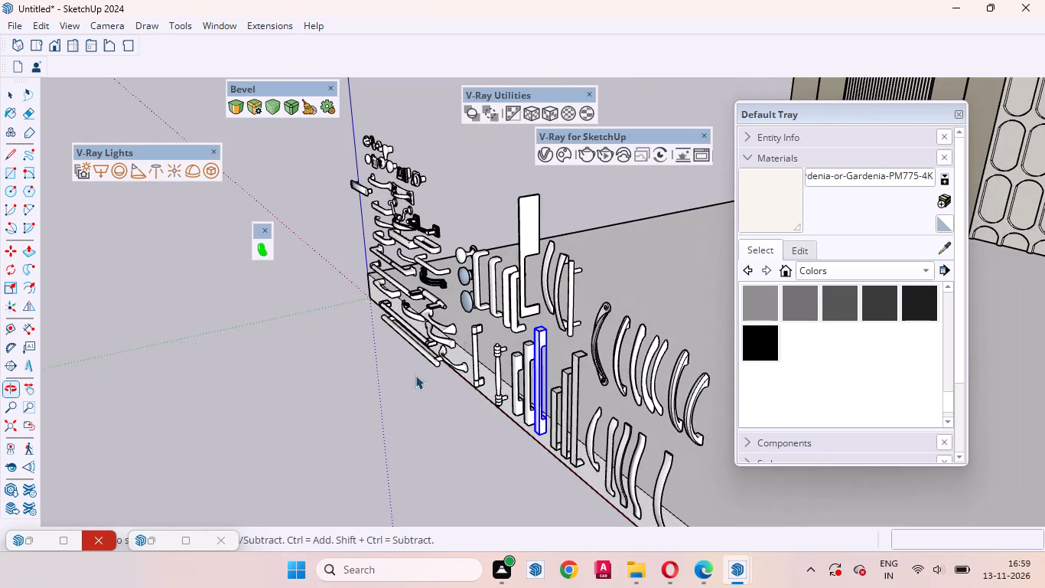
pyautogui.scroll(4, 544, 306)
pyautogui.scroll(-3, 570, 356)
pyautogui.moveTo(568, 366); pyautogui.dragTo(591, 365, button='middle')
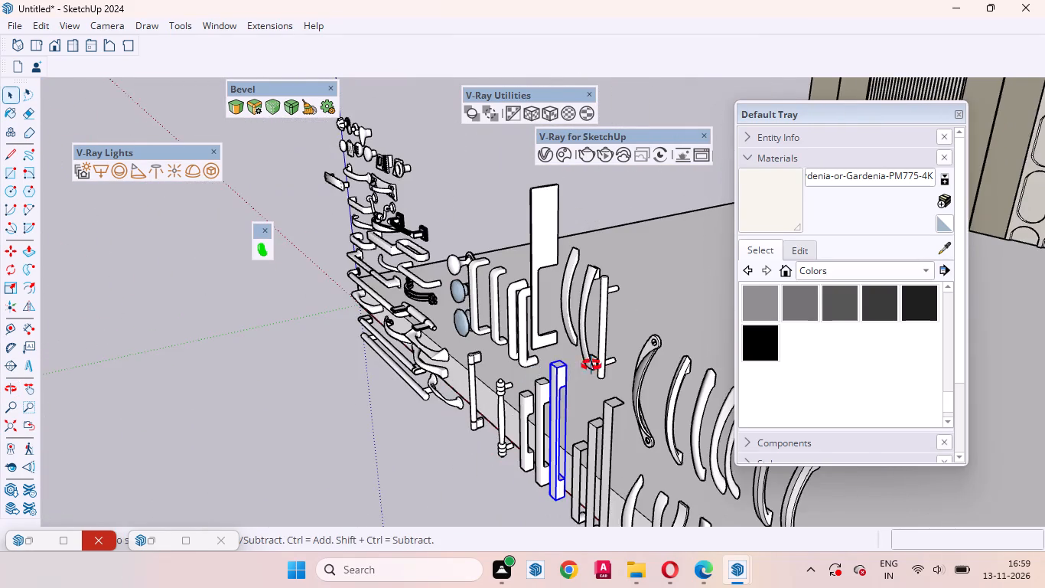
pyautogui.moveTo(591, 365); pyautogui.dragTo(770, 328, button='middle')
pyautogui.scroll(-4, 286, 368)
pyautogui.scroll(3, 451, 351)
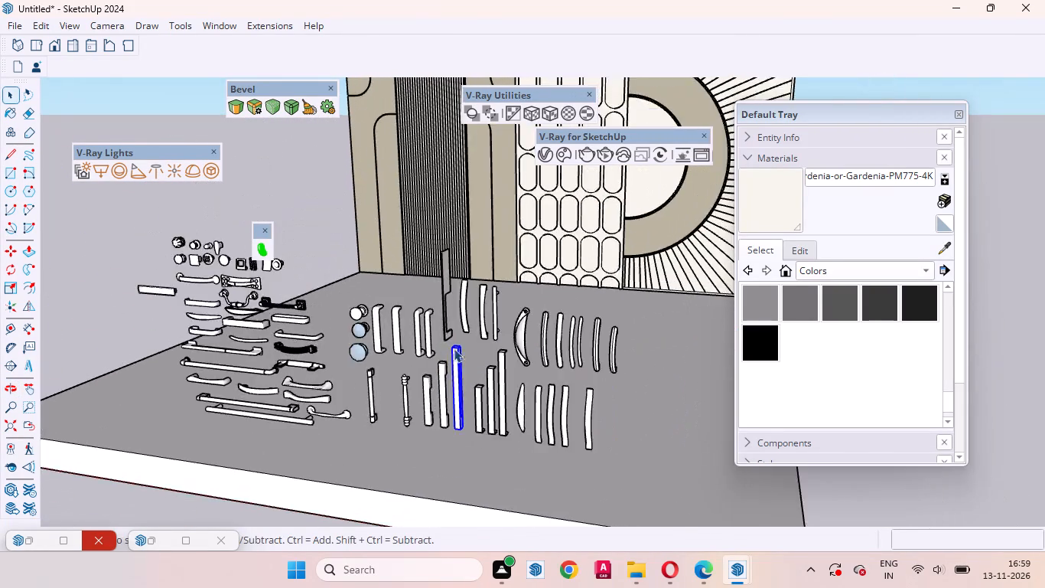
pyautogui.scroll(5, 454, 348)
pyautogui.scroll(-3, 464, 344)
pyautogui.moveTo(426, 383); pyautogui.dragTo(321, 430, button='middle')
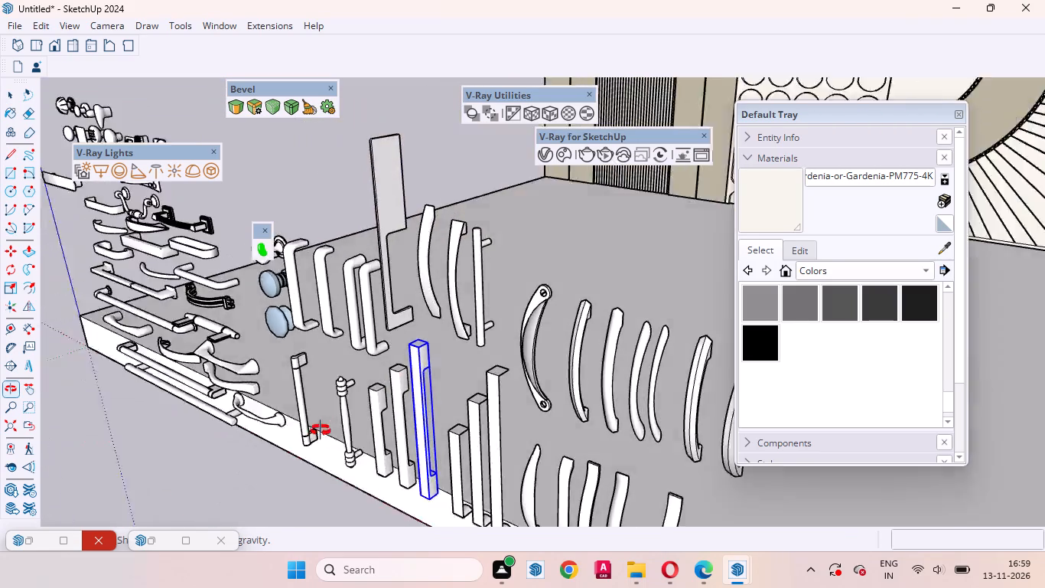
pyautogui.moveTo(321, 430); pyautogui.dragTo(329, 487, button='middle')
pyautogui.scroll(2, 389, 345)
pyautogui.press('m')
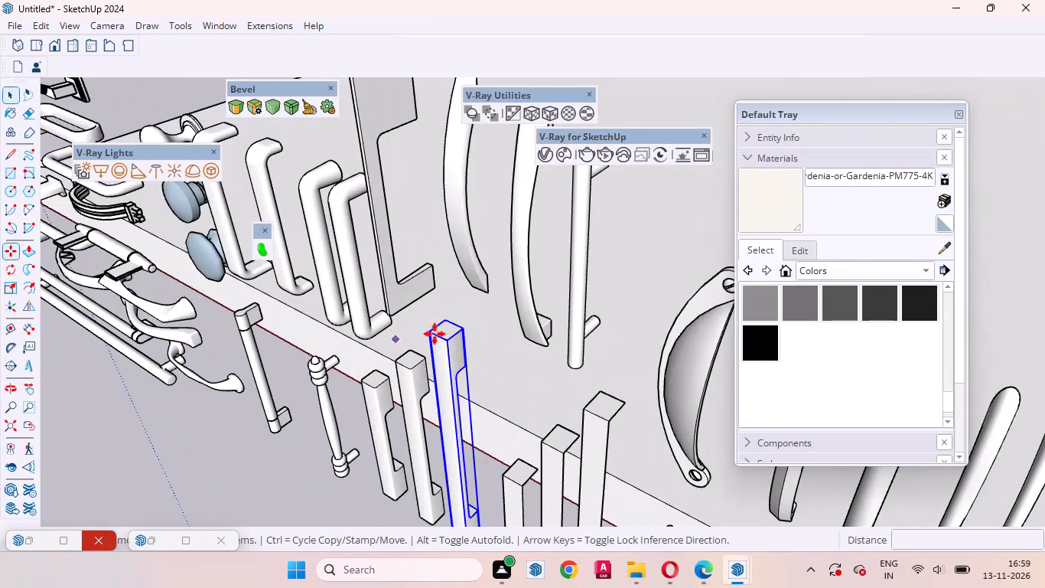
pyautogui.click(463, 328)
pyautogui.scroll(-2, 438, 366)
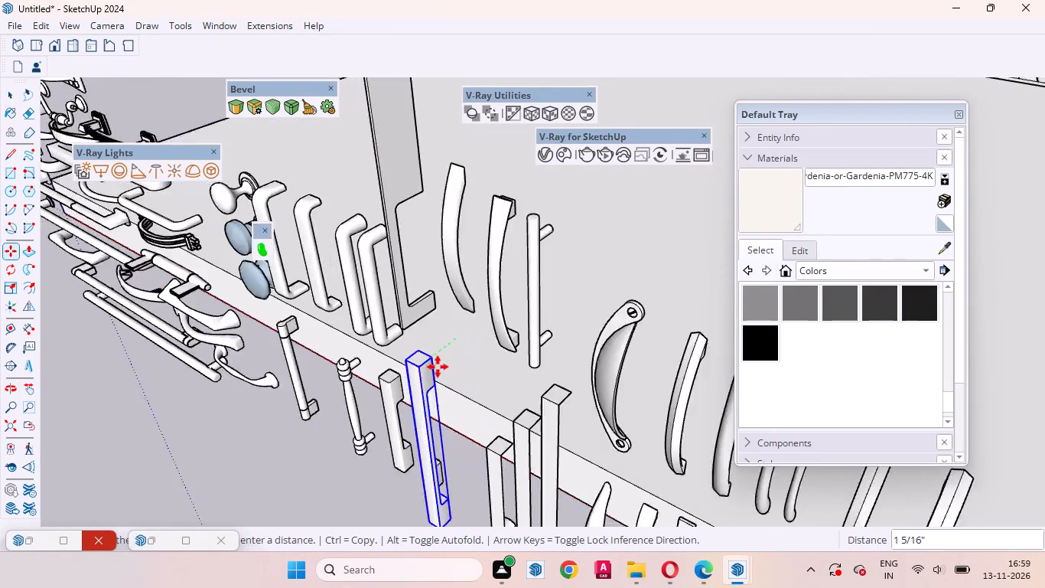
pyautogui.scroll(-20, 438, 367)
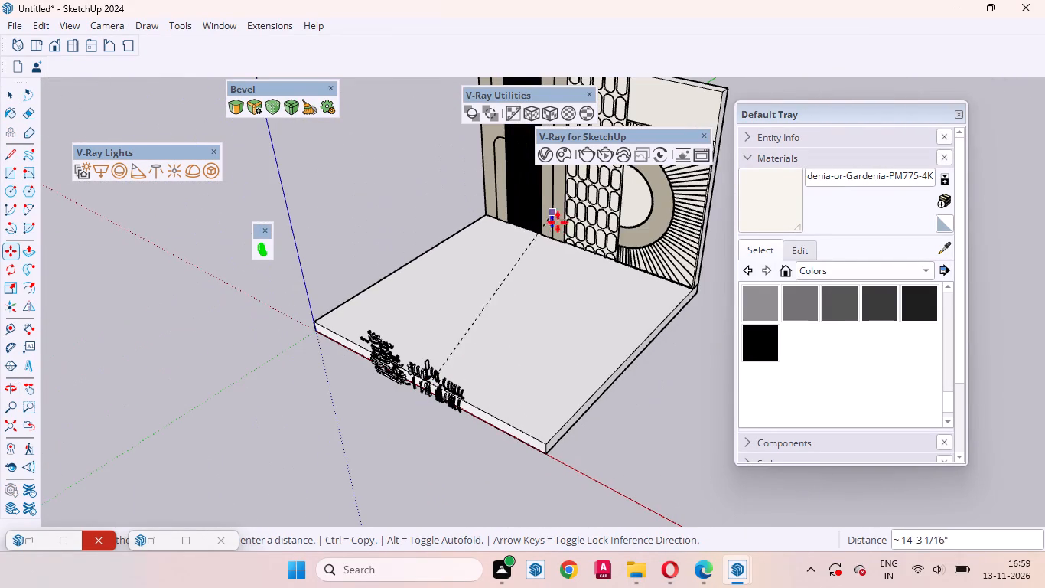
pyautogui.scroll(-4, 555, 322)
pyautogui.scroll(19, 612, 213)
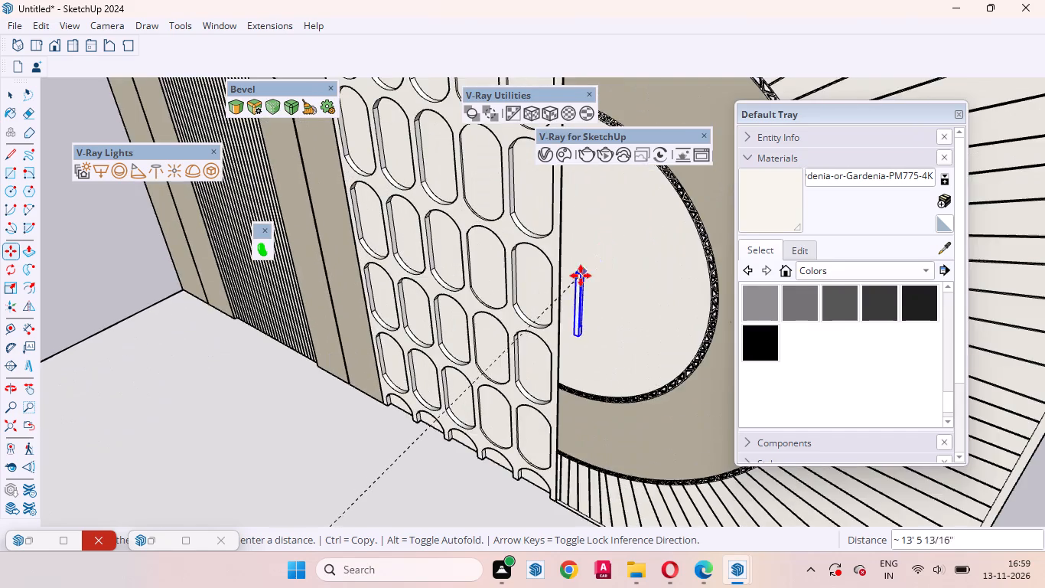
pyautogui.moveTo(581, 276); pyautogui.dragTo(724, 183, button='middle')
pyautogui.scroll(-8, 610, 228)
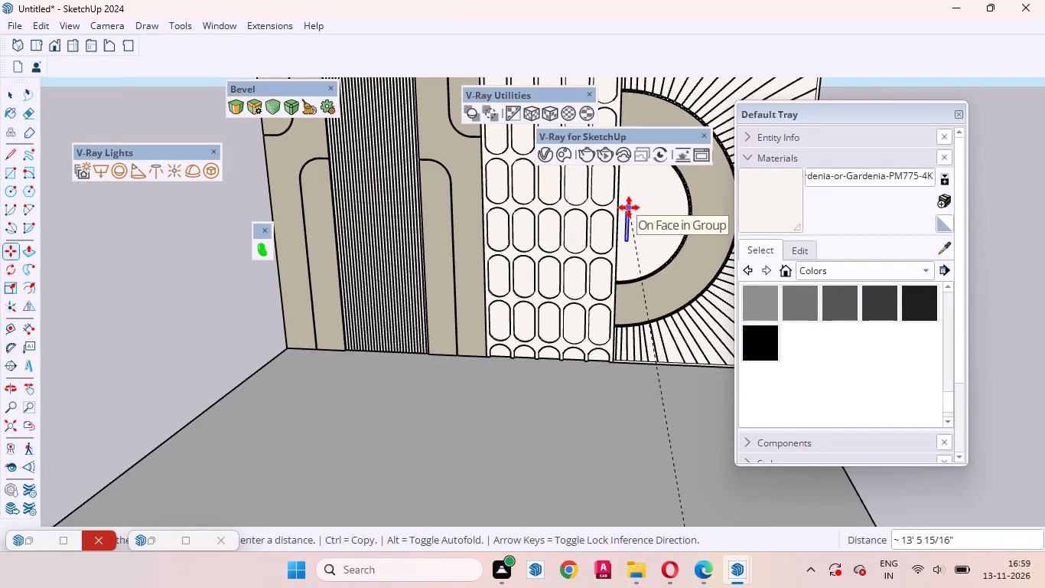
pyautogui.click(629, 207)
pyautogui.press('space')
# Inspect the placed bar handle on the semicircle face up close, at an angle and from the front.
pyautogui.scroll(8, 649, 184)
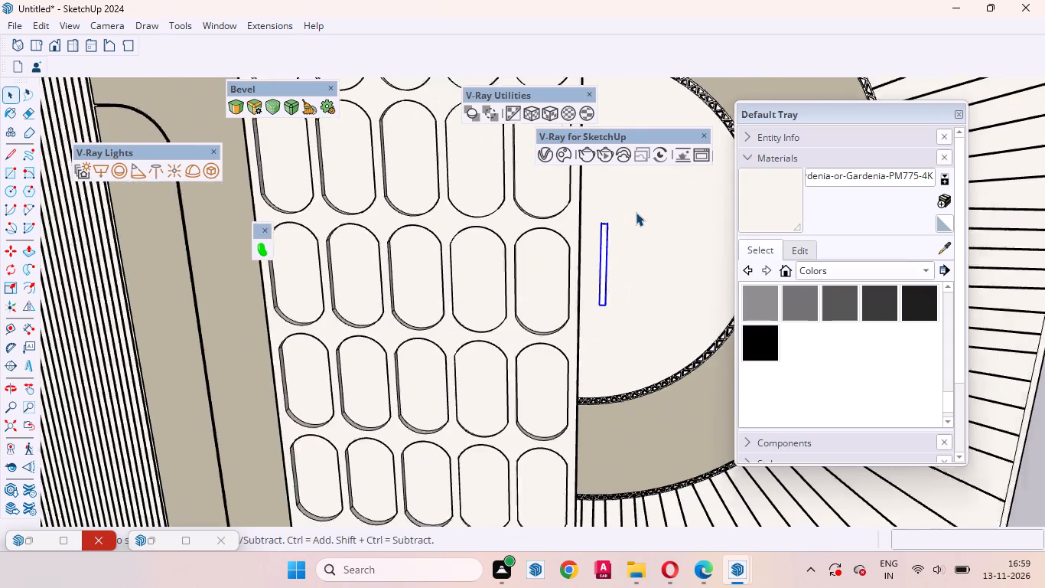
pyautogui.scroll(4, 636, 212)
pyautogui.moveTo(624, 252); pyautogui.dragTo(530, 294, button='middle')
pyautogui.scroll(-6, 499, 237)
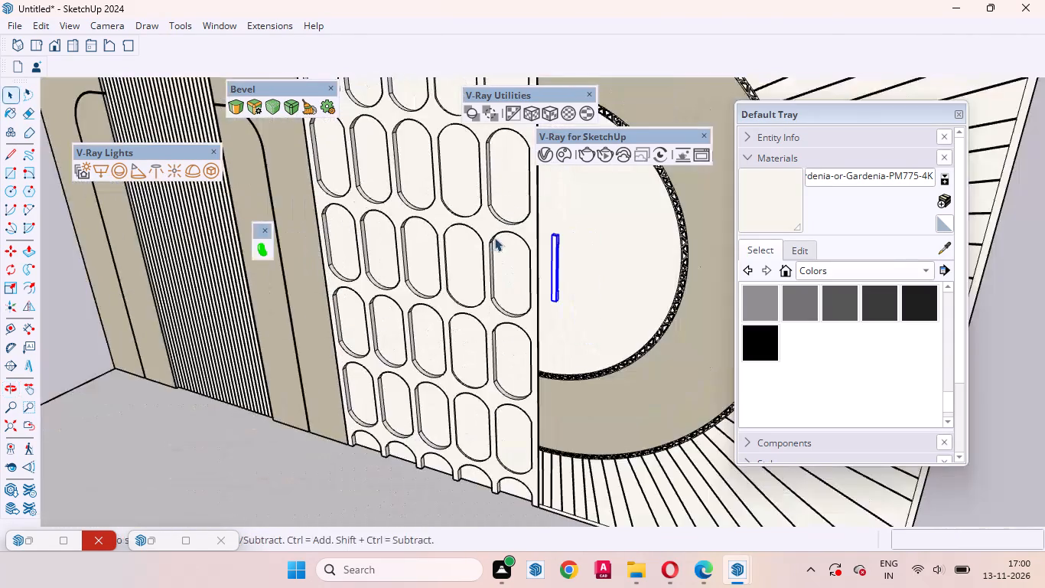
pyautogui.scroll(-4, 494, 237)
pyautogui.moveTo(522, 303); pyautogui.dragTo(654, 250, button='middle')
pyautogui.scroll(3, 603, 255)
pyautogui.scroll(-3, 469, 308)
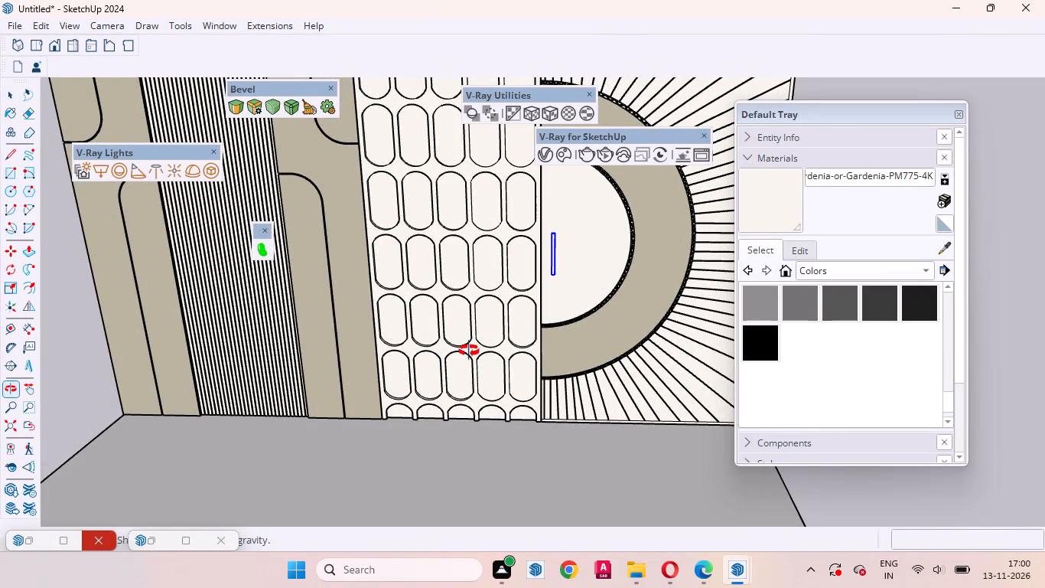
pyautogui.press('space')
pyautogui.scroll(3, 556, 273)
pyautogui.scroll(-4, 420, 420)
pyautogui.moveTo(457, 341); pyautogui.dragTo(462, 267, button='middle')
pyautogui.scroll(1, 487, 325)
# Compare the remaining knobs and handles of the collection with the wall panel from the front, side and above.
pyautogui.scroll(-6, 451, 412)
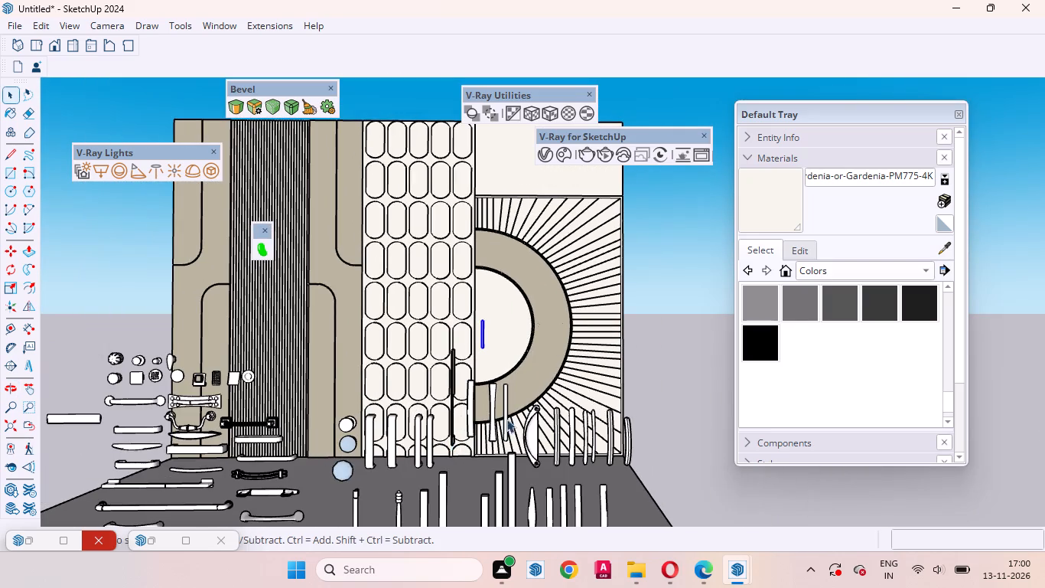
pyautogui.scroll(-4, 467, 329)
pyautogui.scroll(2, 334, 426)
pyautogui.scroll(3, 399, 309)
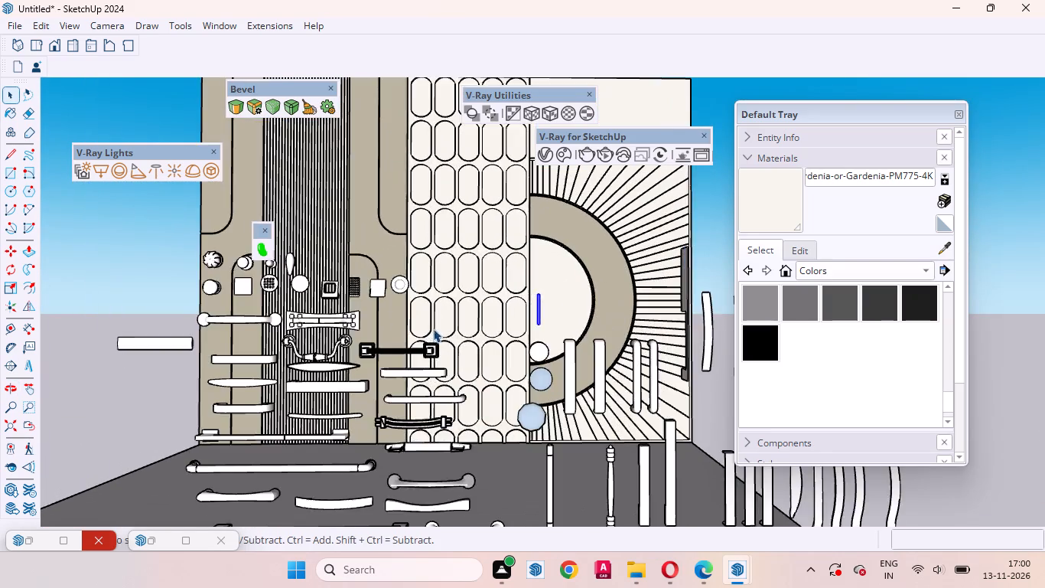
pyautogui.scroll(2, 433, 328)
pyautogui.moveTo(437, 367); pyautogui.dragTo(170, 421, button='middle')
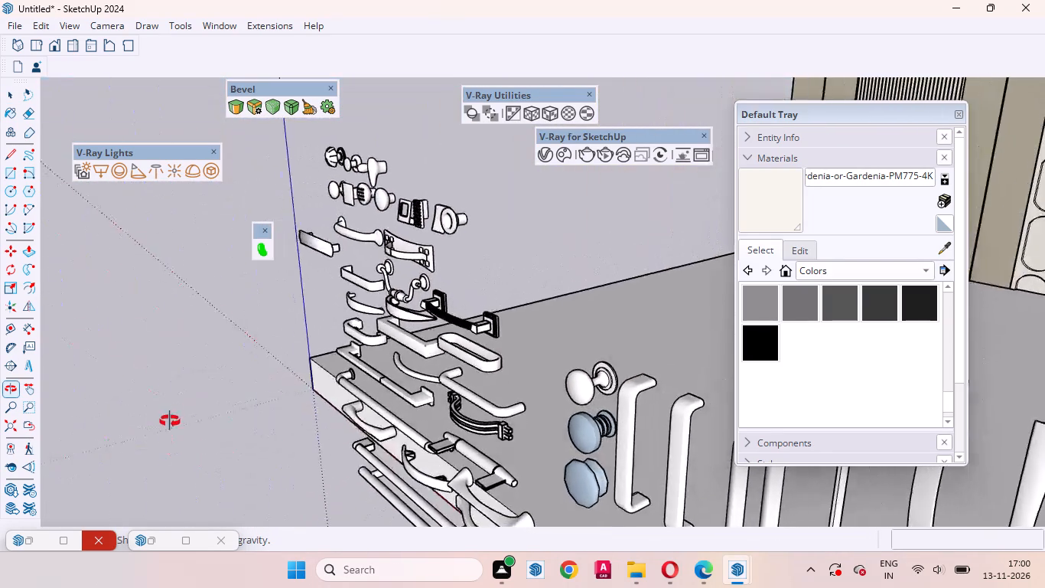
pyautogui.moveTo(170, 421); pyautogui.dragTo(425, 453, button='middle')
pyautogui.scroll(-5, 445, 331)
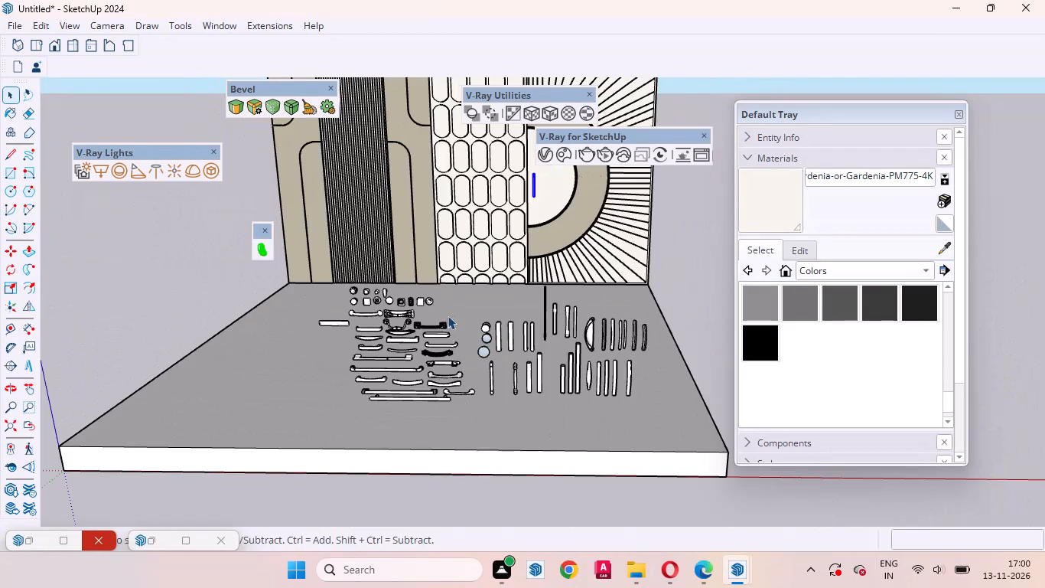
pyautogui.scroll(6, 403, 346)
pyautogui.moveTo(422, 343); pyautogui.dragTo(415, 299, button='middle')
pyautogui.scroll(-2, 341, 308)
pyautogui.moveTo(334, 322); pyautogui.dragTo(339, 276, button='middle')
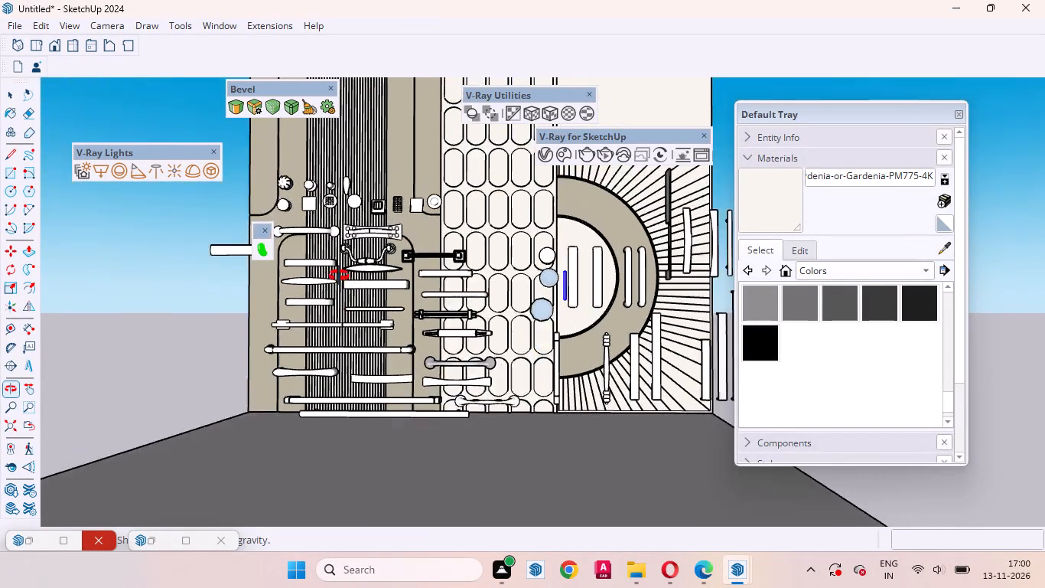
pyautogui.moveTo(339, 276); pyautogui.dragTo(298, 397, button='middle')
pyautogui.scroll(-3, 283, 389)
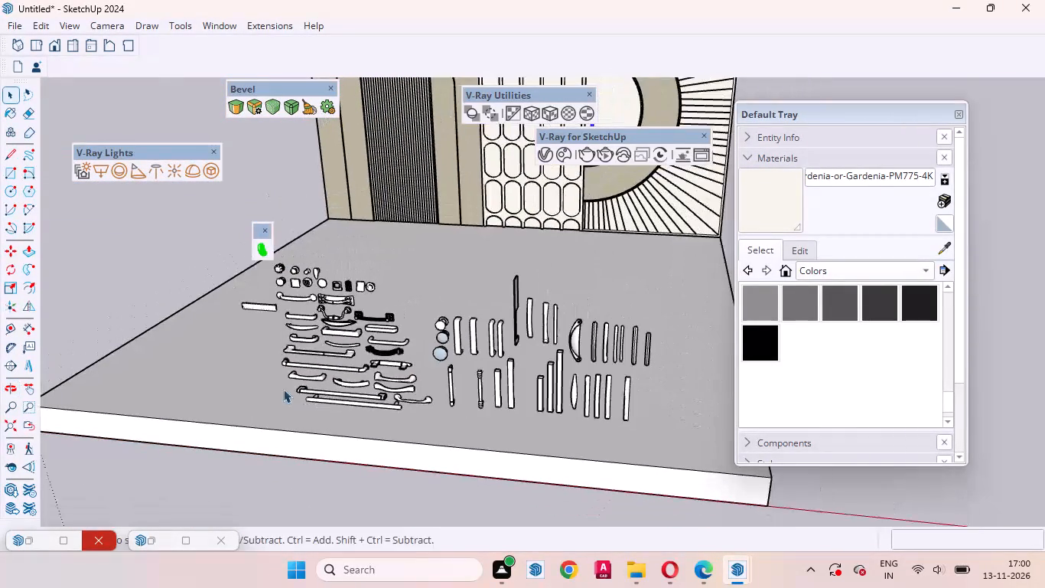
pyautogui.scroll(5, 566, 374)
# Examine the vertical and curved pulls of the collection from the side and from behind.
pyautogui.moveTo(562, 381); pyautogui.dragTo(534, 348, button='middle')
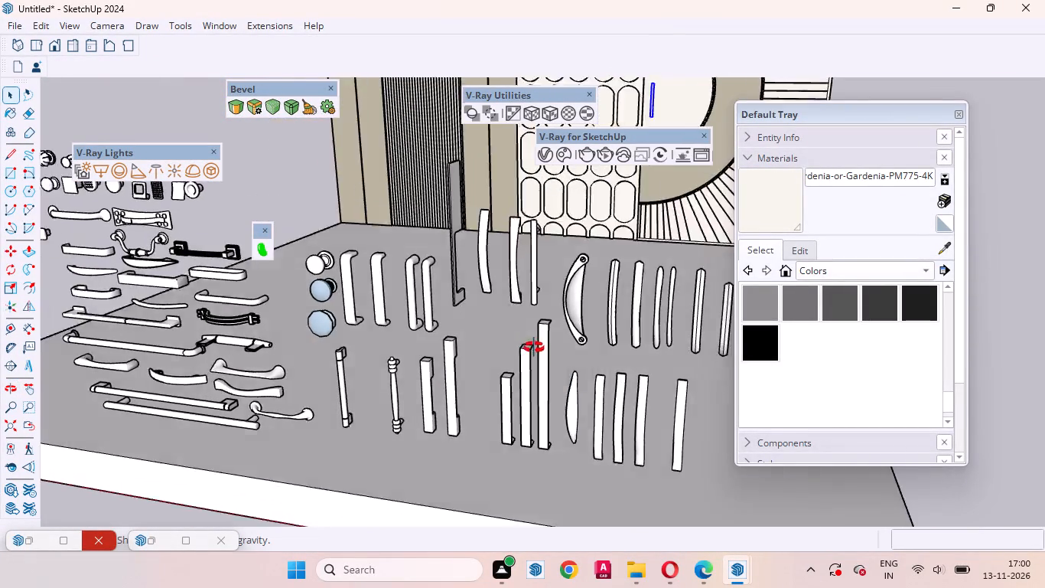
pyautogui.moveTo(534, 348); pyautogui.dragTo(0, 391, button='middle')
pyautogui.scroll(10, 491, 292)
pyautogui.scroll(-3, 410, 299)
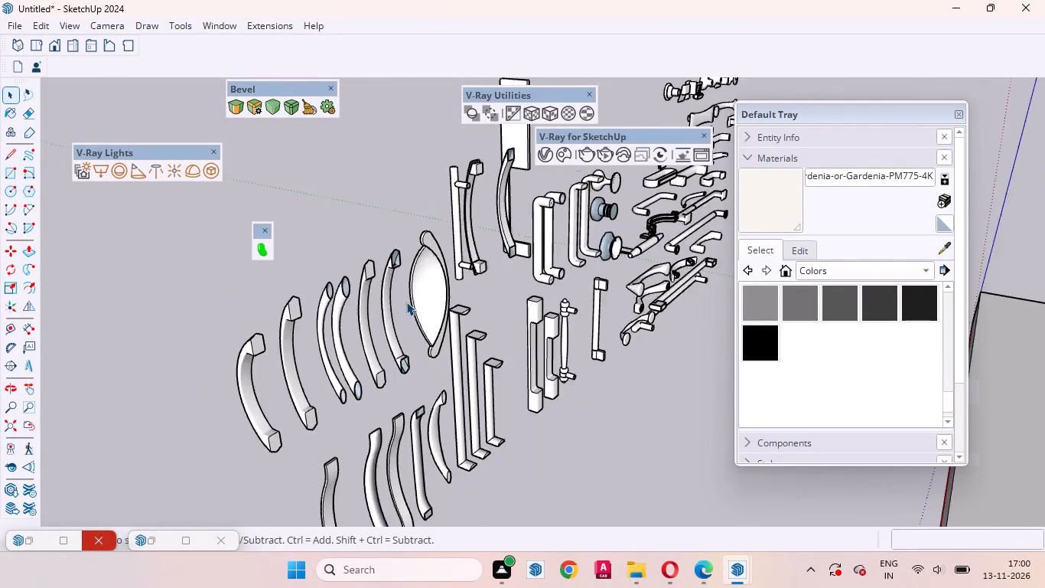
pyautogui.scroll(-5, 406, 302)
pyautogui.moveTo(485, 312); pyautogui.dragTo(201, 289, button='middle')
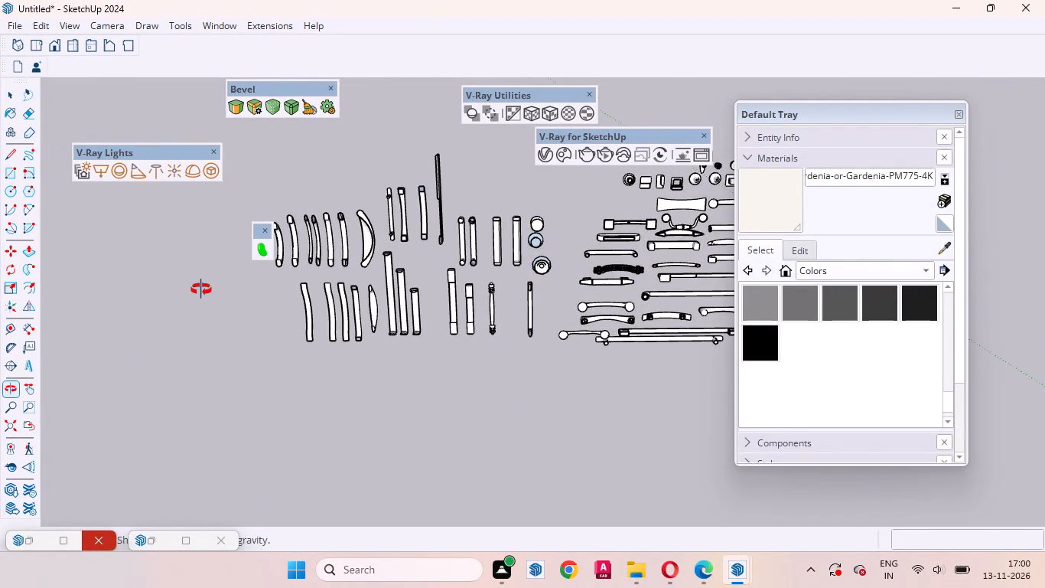
pyautogui.moveTo(201, 289); pyautogui.dragTo(926, 315, button='middle')
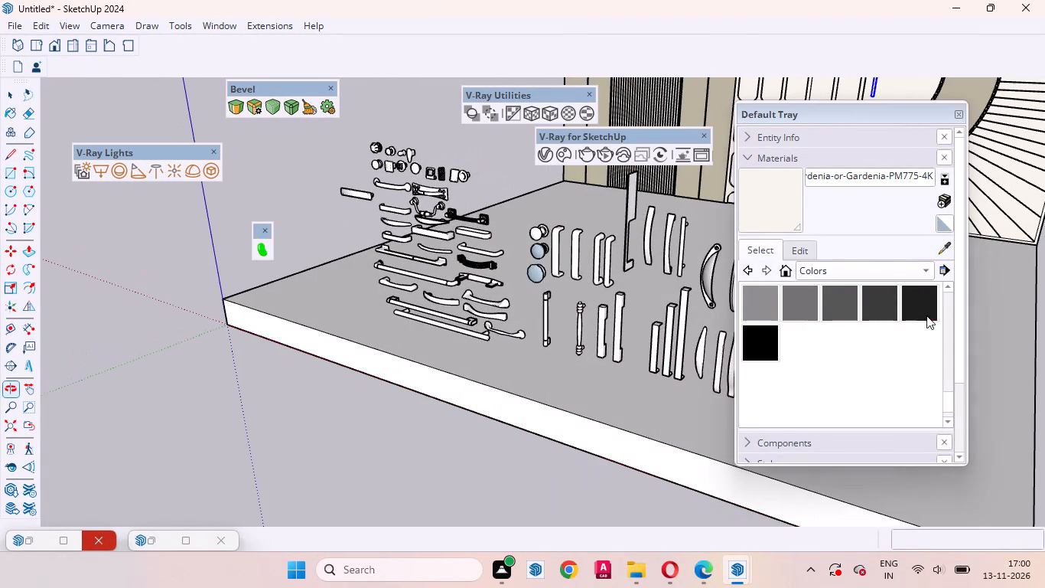
pyautogui.moveTo(885, 324); pyautogui.dragTo(1, 325, button='middle')
pyautogui.moveTo(447, 305); pyautogui.dragTo(203, 317, button='middle')
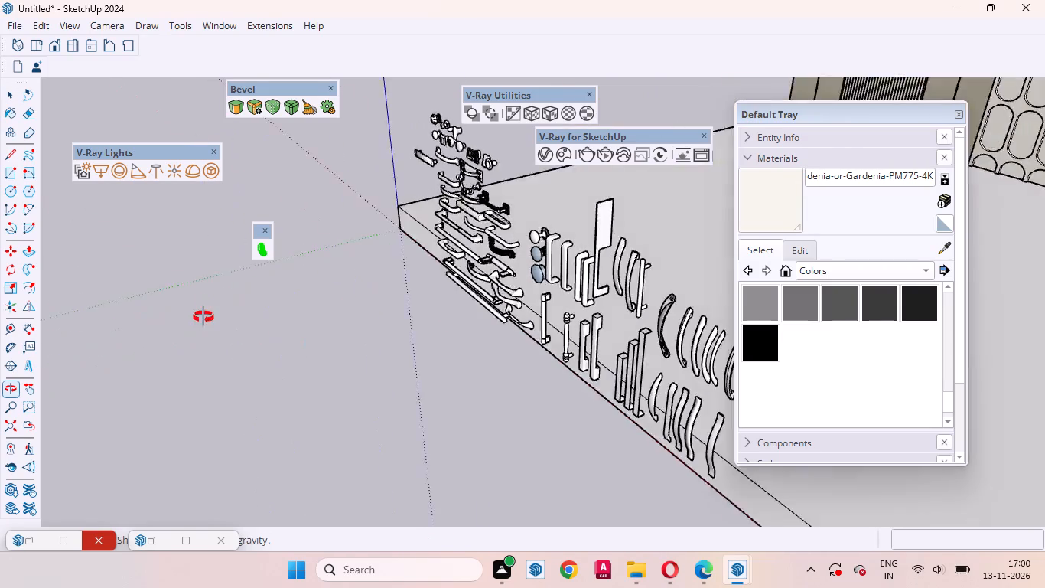
pyautogui.moveTo(203, 317); pyautogui.dragTo(0, 311, button='middle')
pyautogui.moveTo(655, 293); pyautogui.dragTo(470, 299, button='middle')
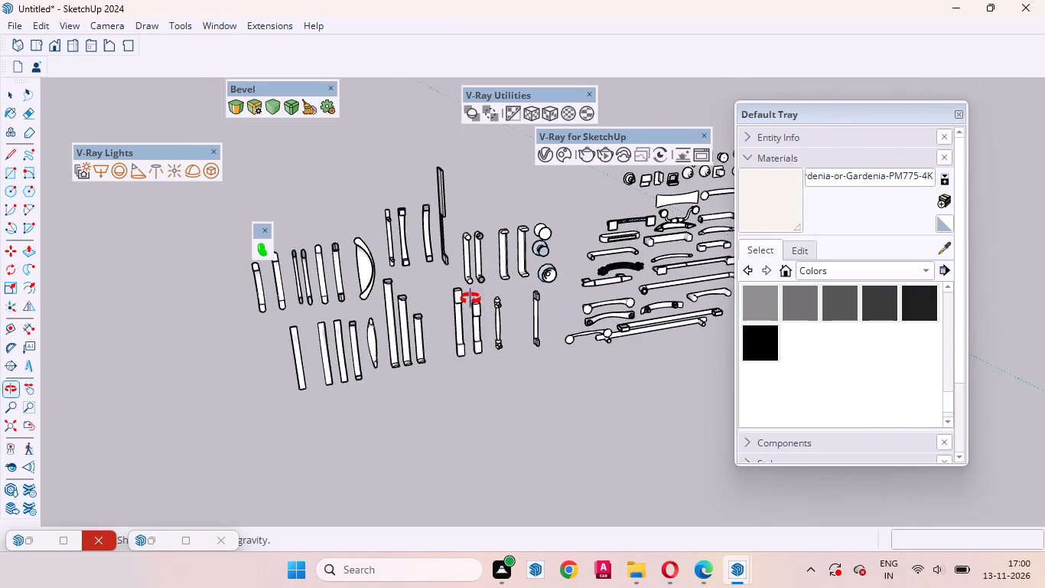
pyautogui.moveTo(470, 299); pyautogui.dragTo(894, 305, button='middle')
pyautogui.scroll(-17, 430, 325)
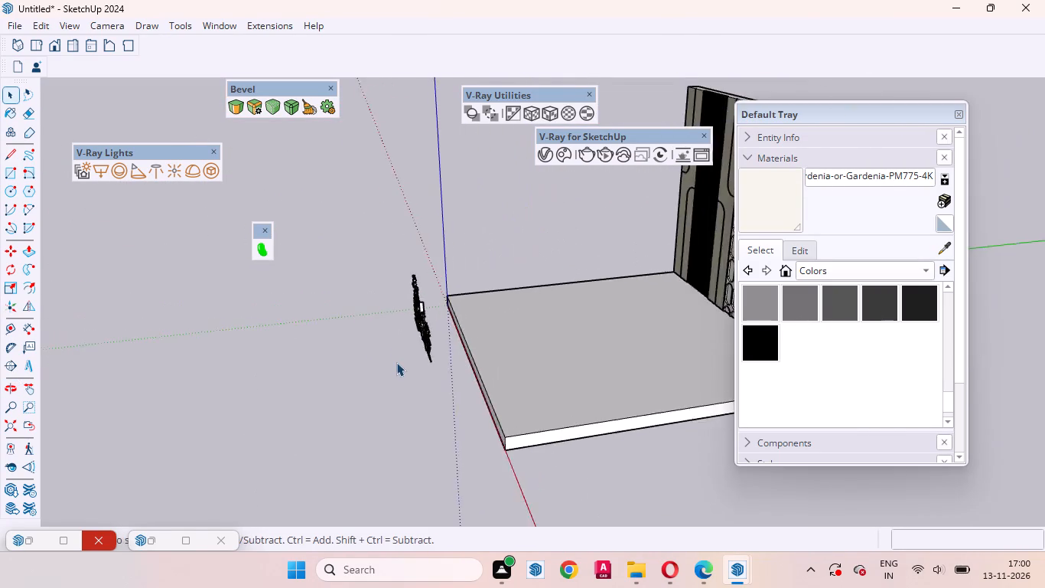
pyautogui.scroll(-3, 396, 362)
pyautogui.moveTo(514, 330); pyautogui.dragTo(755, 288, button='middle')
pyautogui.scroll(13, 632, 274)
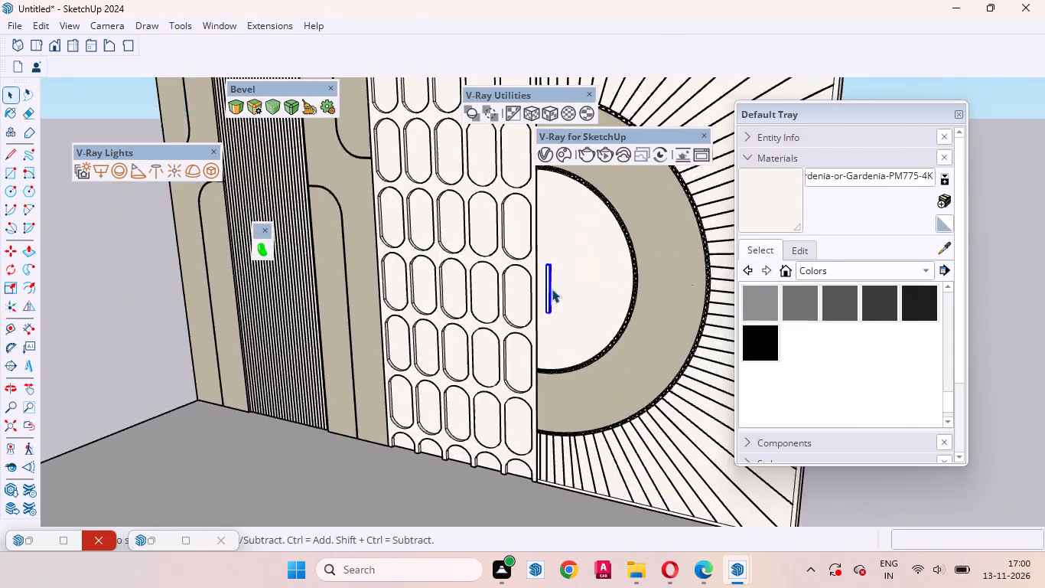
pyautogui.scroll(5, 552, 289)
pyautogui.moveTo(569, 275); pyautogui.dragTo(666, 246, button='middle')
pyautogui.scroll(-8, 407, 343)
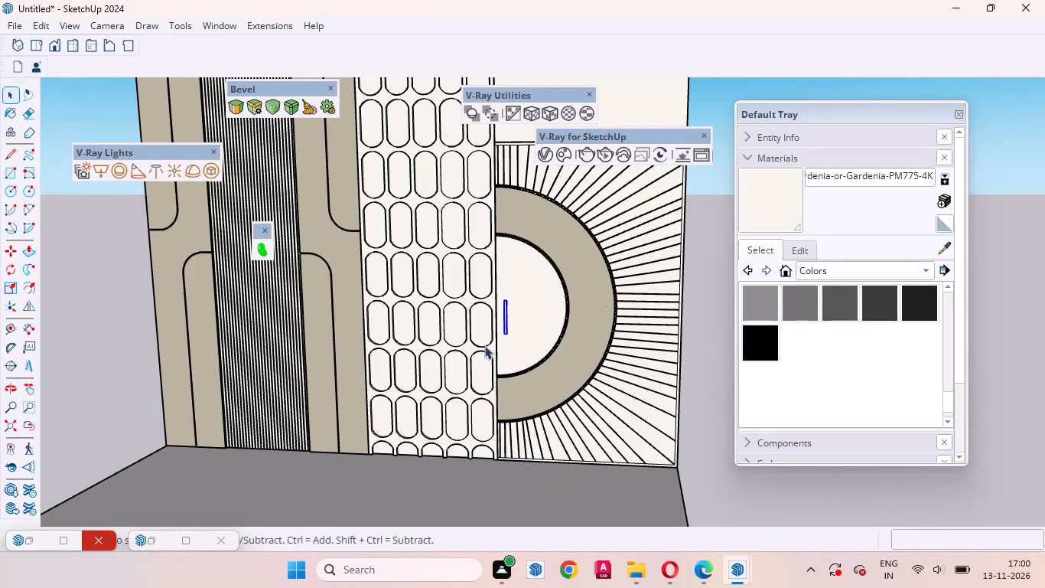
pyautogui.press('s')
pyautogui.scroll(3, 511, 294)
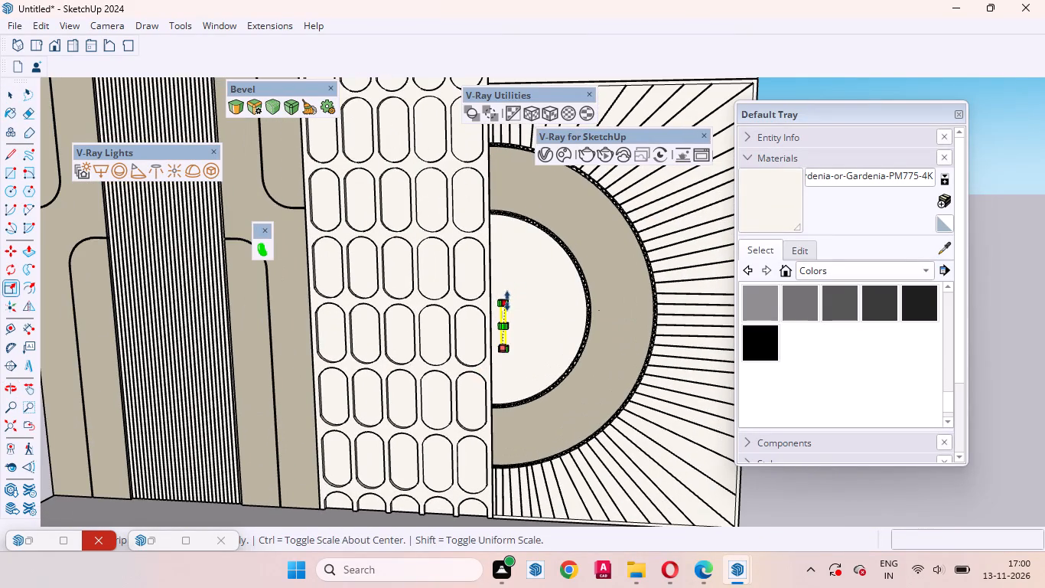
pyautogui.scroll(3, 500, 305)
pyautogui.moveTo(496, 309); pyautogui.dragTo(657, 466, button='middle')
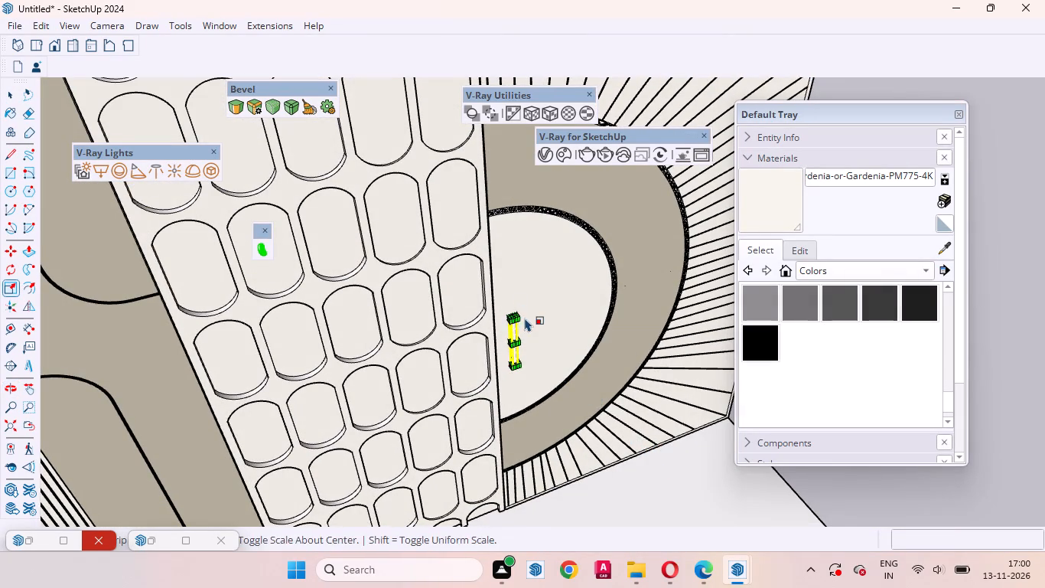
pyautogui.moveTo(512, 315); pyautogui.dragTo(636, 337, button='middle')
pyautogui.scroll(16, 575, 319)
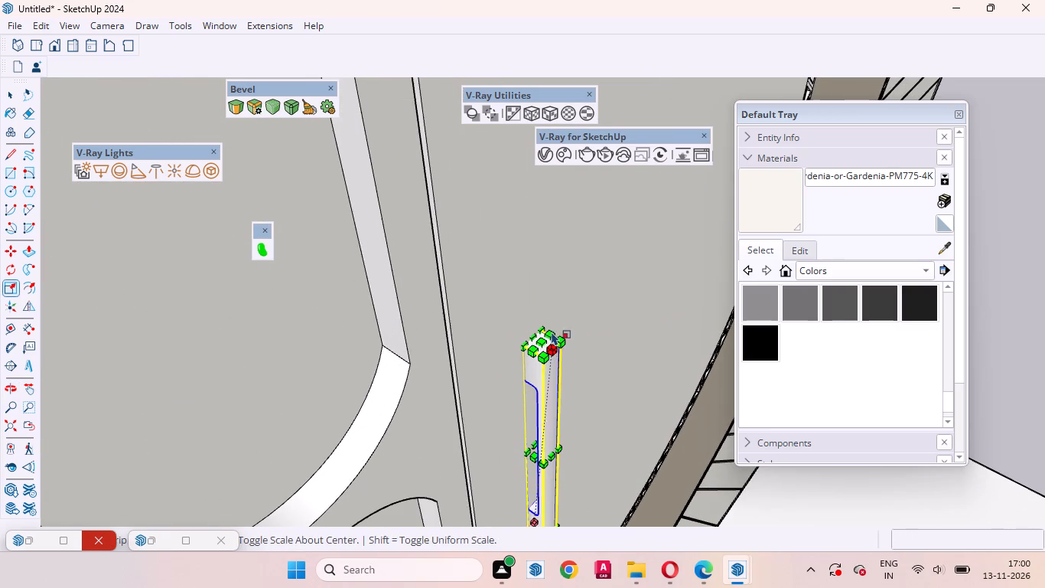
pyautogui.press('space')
# Move the bar handle slightly outward along the green axis, away from the semicircle face.
pyautogui.scroll(-4, 455, 197)
pyautogui.moveTo(588, 332); pyautogui.dragTo(572, 296, button='middle')
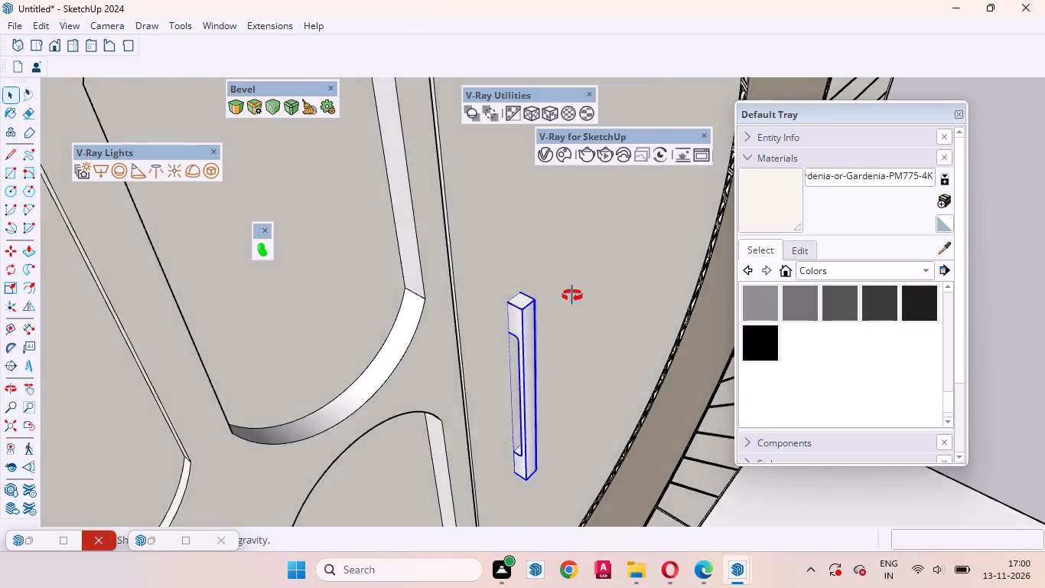
pyautogui.moveTo(572, 296); pyautogui.dragTo(4, 309, button='middle')
pyautogui.scroll(6, 718, 309)
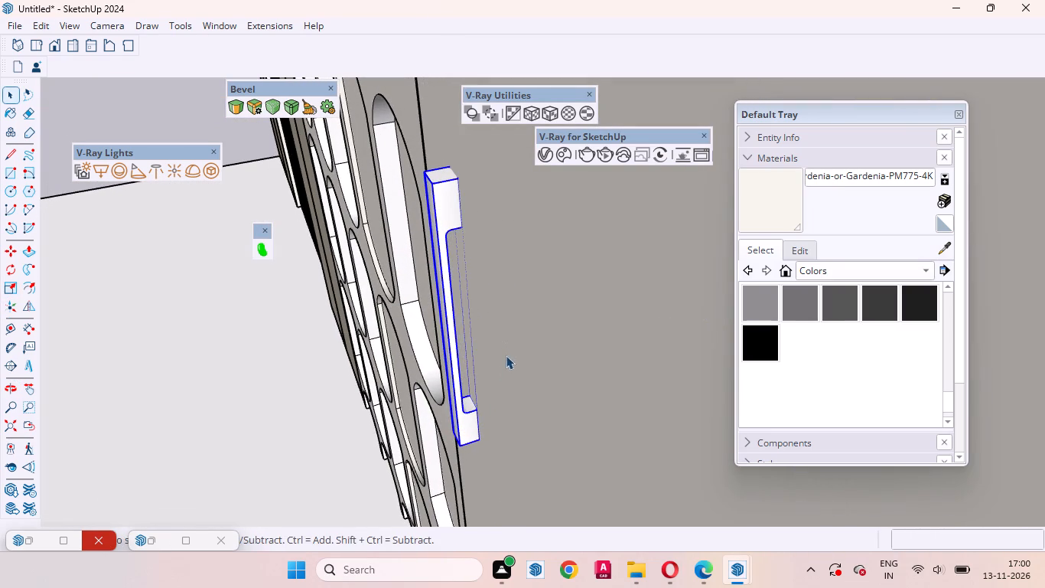
pyautogui.press('m')
pyautogui.click(513, 355)
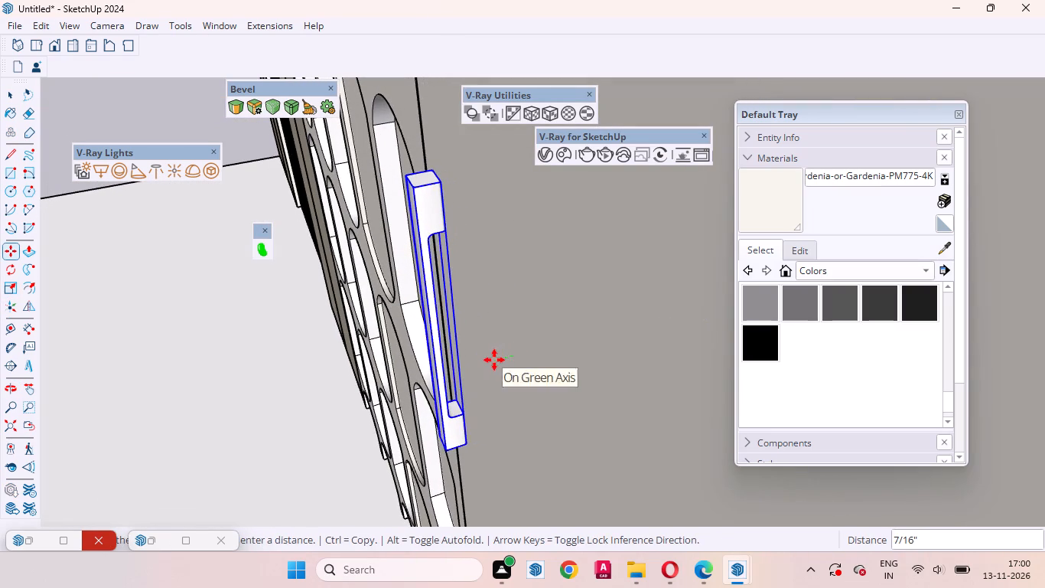
pyautogui.click(503, 360)
pyautogui.press('space')
# Scale the bar handle up uniformly from its upper corner, about the opposite lower corner.
pyautogui.moveTo(459, 339); pyautogui.dragTo(701, 312, button='middle')
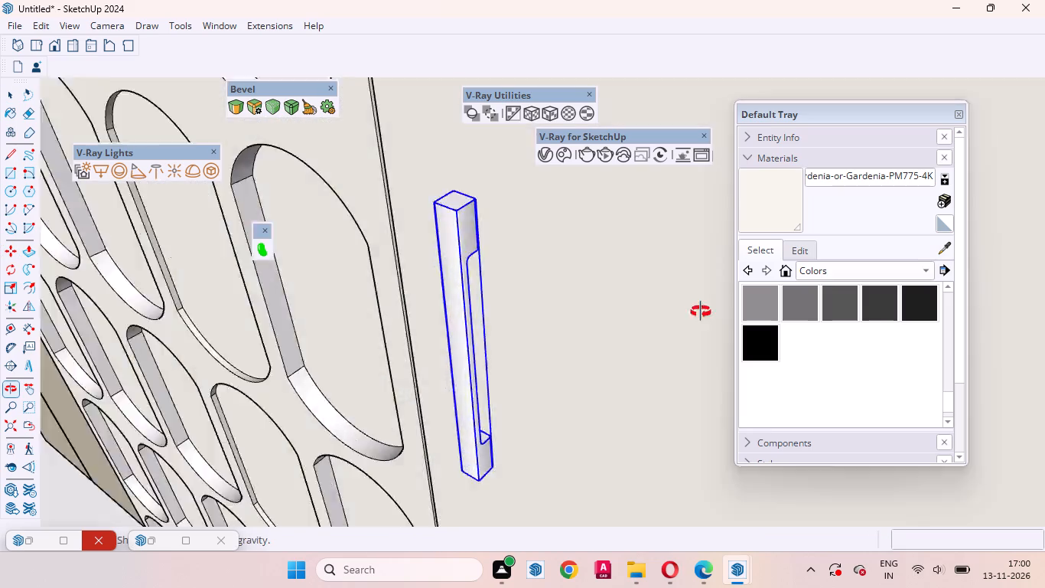
pyautogui.moveTo(701, 312); pyautogui.dragTo(718, 300, button='middle')
pyautogui.scroll(-12, 627, 264)
pyautogui.moveTo(532, 305); pyautogui.dragTo(693, 273, button='middle')
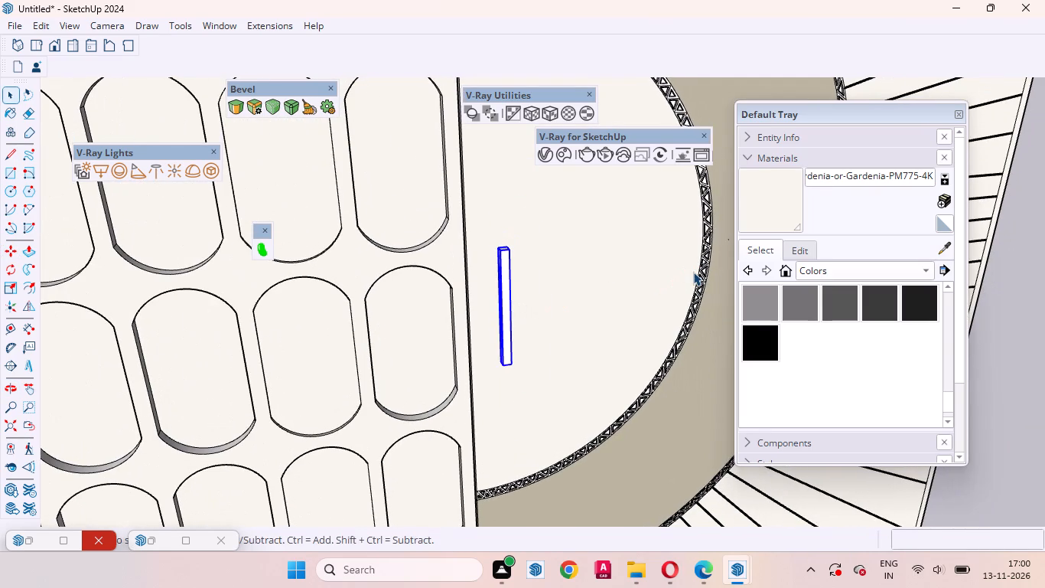
pyautogui.press('s')
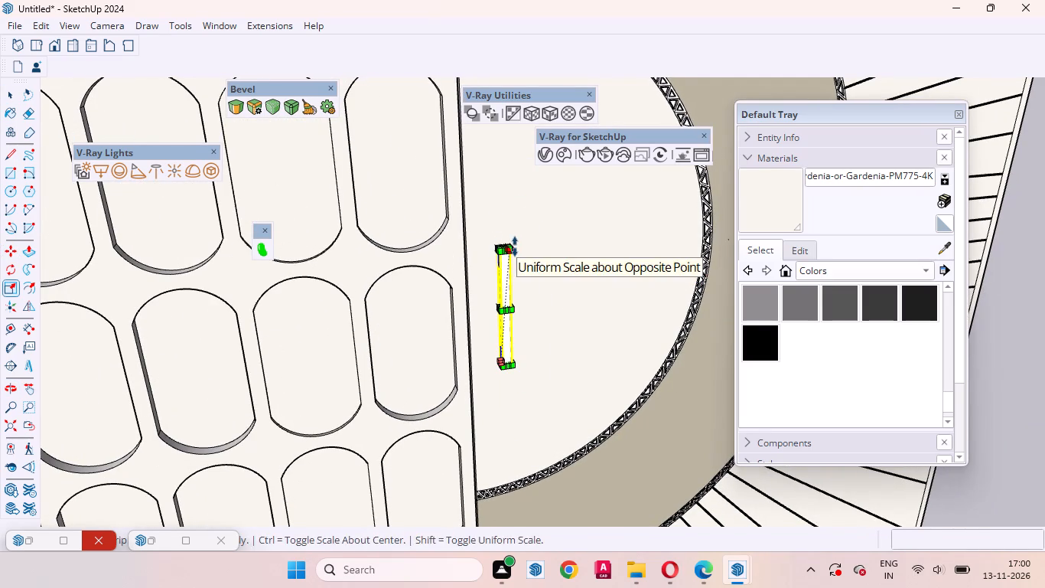
pyautogui.click(516, 249)
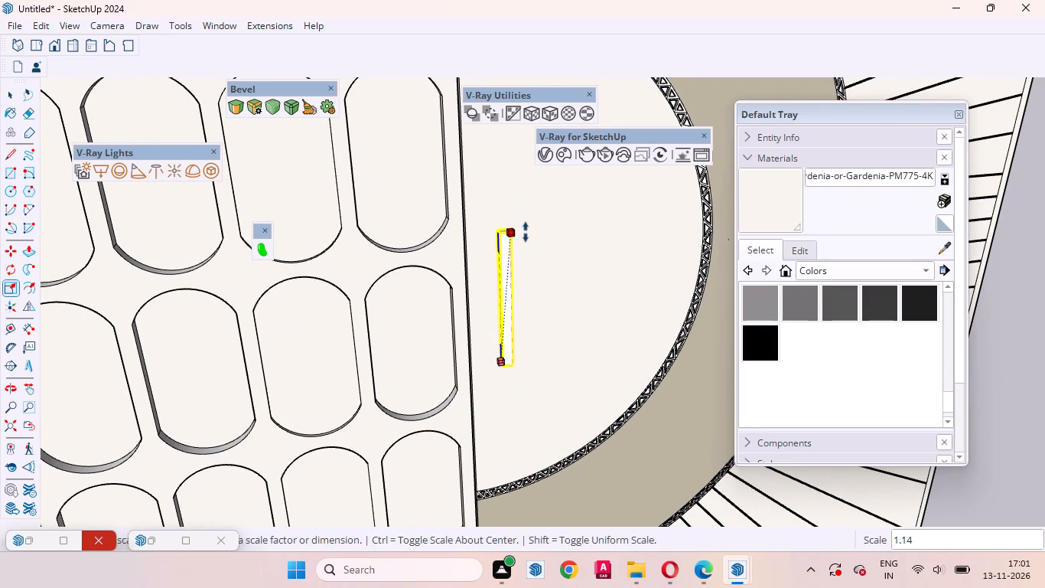
pyautogui.click(531, 210)
pyautogui.press('space')
# Delete all the remaining knobs, handles and pulls of the imported collection standing in front of the wall panel.
pyautogui.scroll(-2, 493, 299)
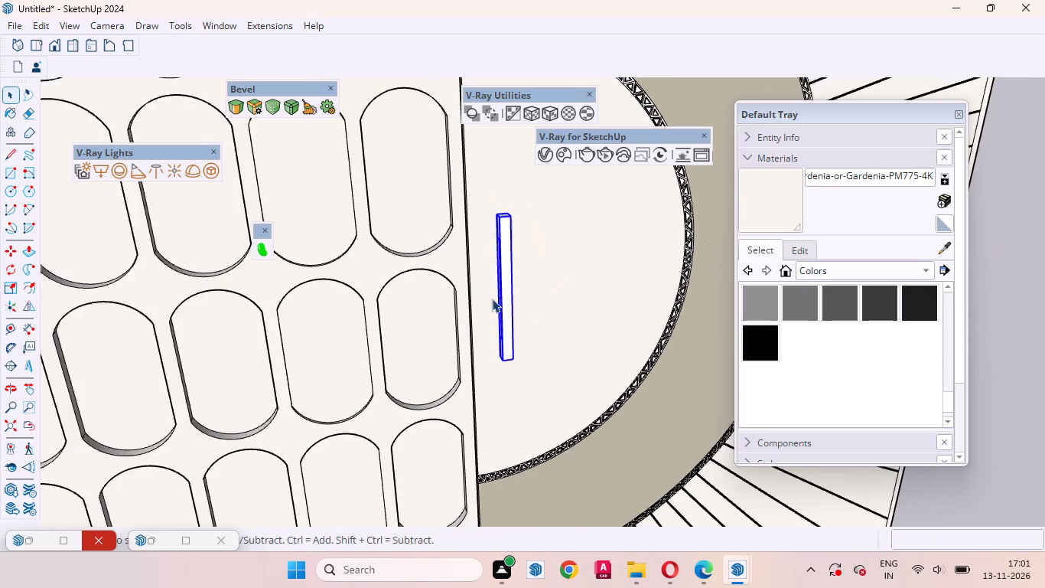
pyautogui.scroll(-13, 492, 299)
pyautogui.moveTo(542, 330); pyautogui.dragTo(509, 227, button='middle')
pyautogui.scroll(-1, 441, 330)
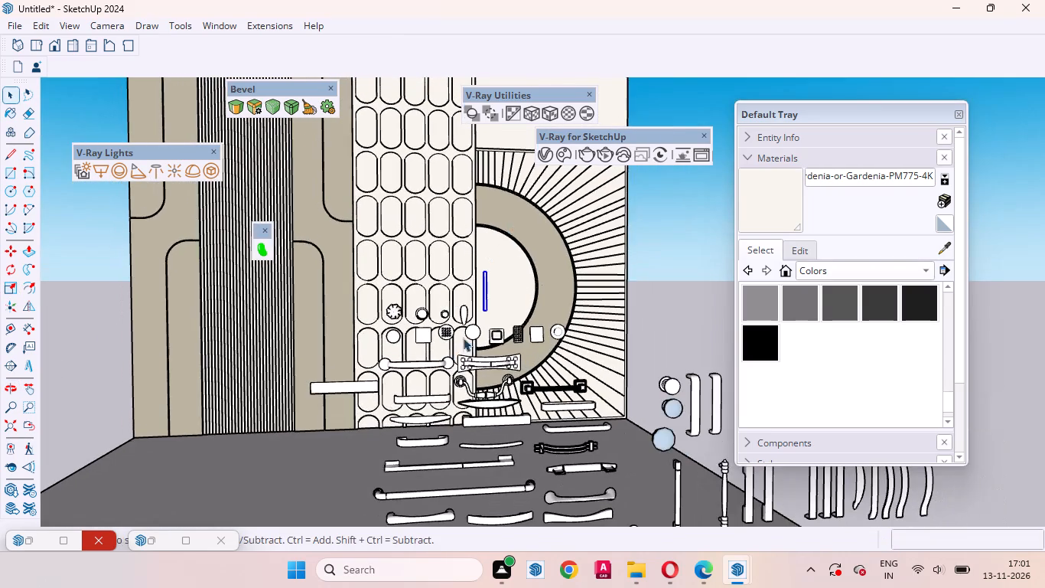
pyautogui.scroll(-5, 407, 314)
pyautogui.moveTo(584, 367); pyautogui.dragTo(146, 411, button='middle')
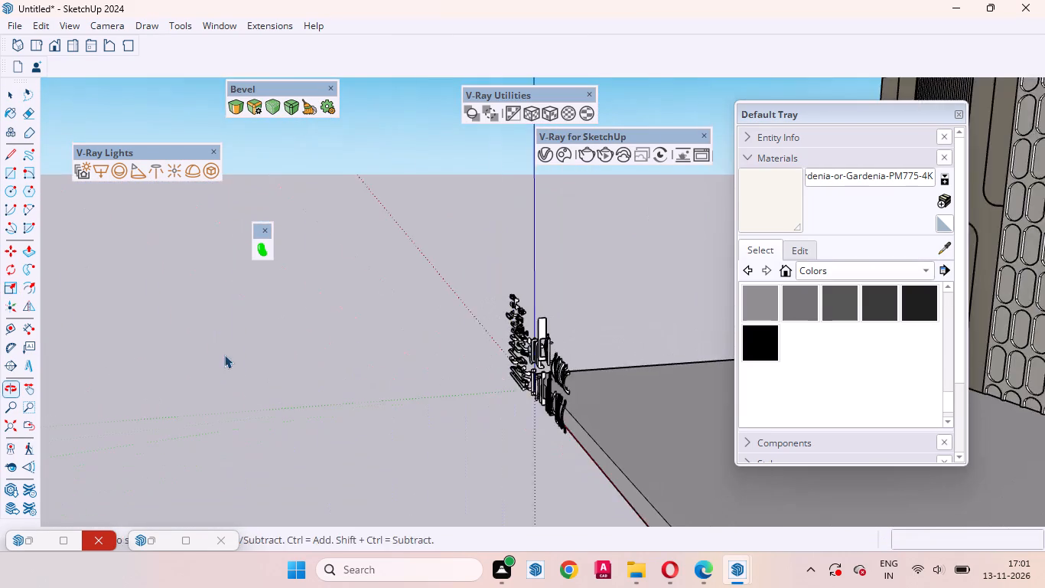
pyautogui.moveTo(624, 358); pyautogui.dragTo(366, 374, button='middle')
pyautogui.scroll(3, 511, 348)
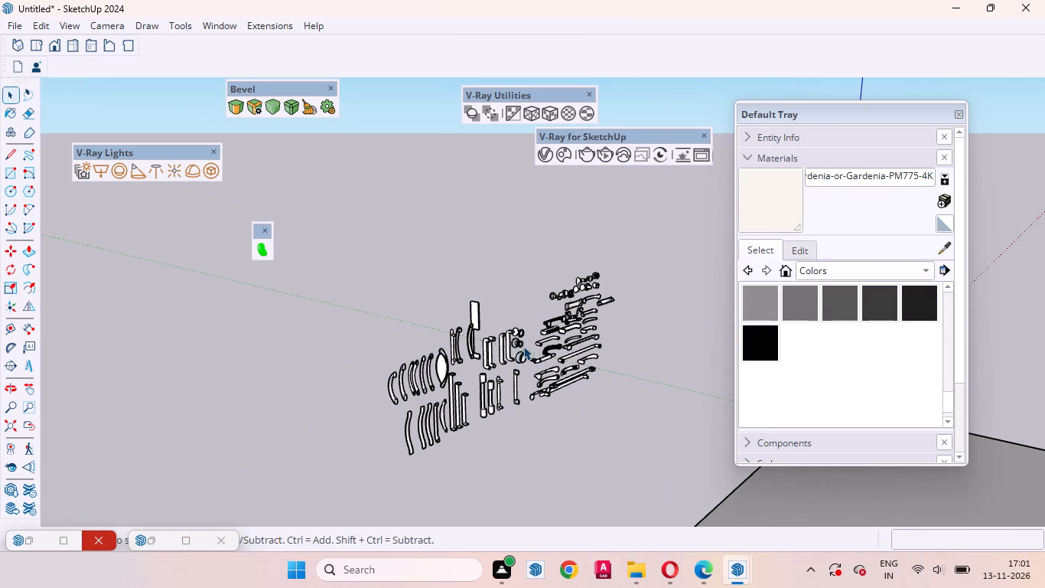
pyautogui.moveTo(666, 437); pyautogui.dragTo(346, 250)
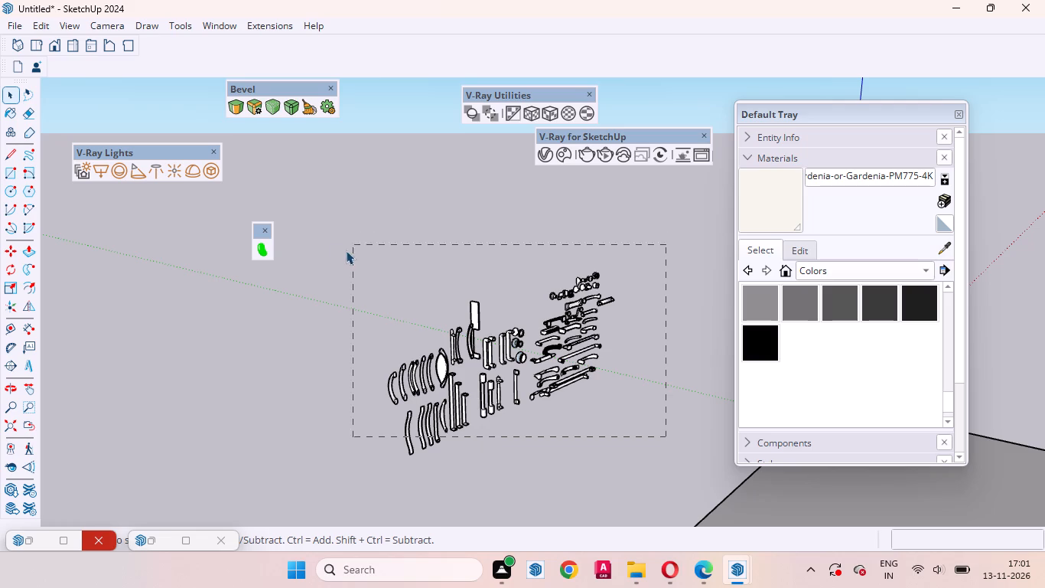
pyautogui.moveTo(346, 250); pyautogui.dragTo(330, 218)
pyautogui.press('Delete')
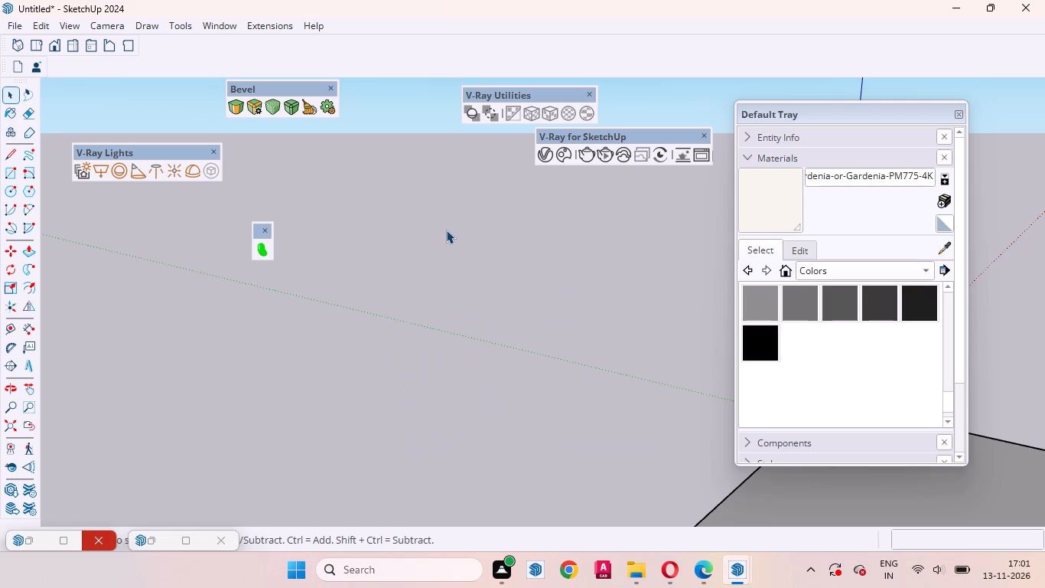
# Move the enlarged bar handle 1 1/4" sideways on the semicircle face, closer to the oblong-patterned panel's edge.
pyautogui.moveTo(444, 263); pyautogui.dragTo(924, 354, button='middle')
pyautogui.scroll(-13, 586, 374)
pyautogui.scroll(-5, 455, 410)
pyautogui.moveTo(558, 357); pyautogui.dragTo(656, 292, button='middle')
pyautogui.scroll(20, 650, 299)
pyautogui.scroll(1, 650, 299)
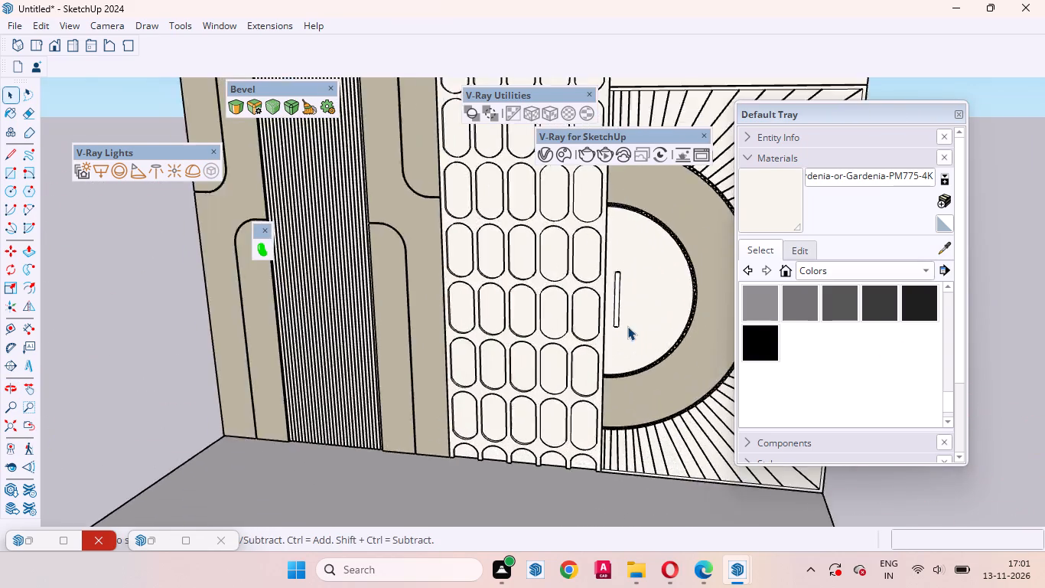
pyautogui.scroll(2, 627, 326)
pyautogui.scroll(-5, 575, 381)
pyautogui.moveTo(613, 346); pyautogui.dragTo(621, 307, button='middle')
pyautogui.scroll(7, 620, 318)
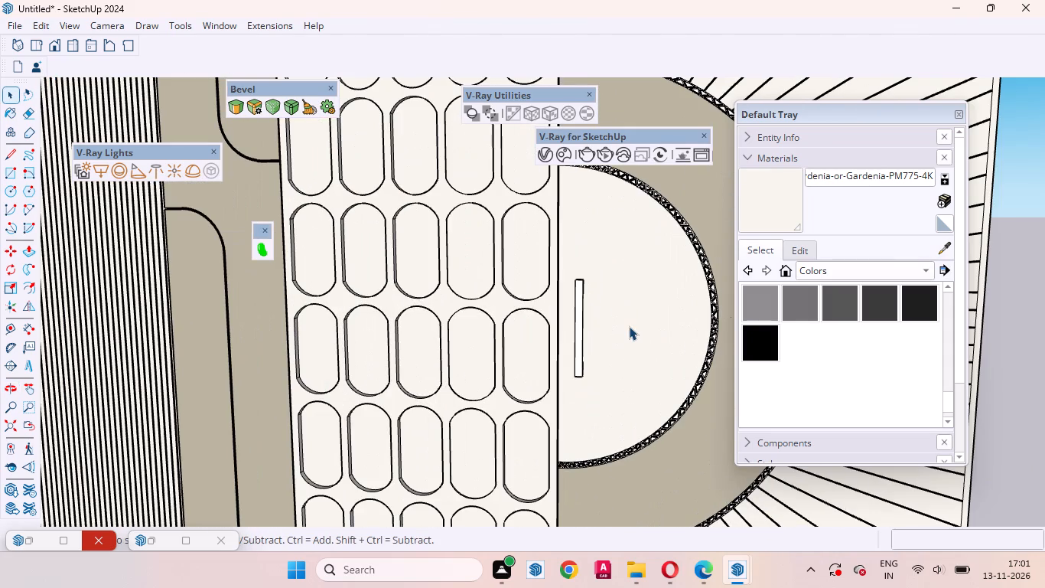
pyautogui.click(575, 312)
pyautogui.scroll(3, 572, 361)
pyautogui.moveTo(607, 390); pyautogui.dragTo(635, 369, button='middle')
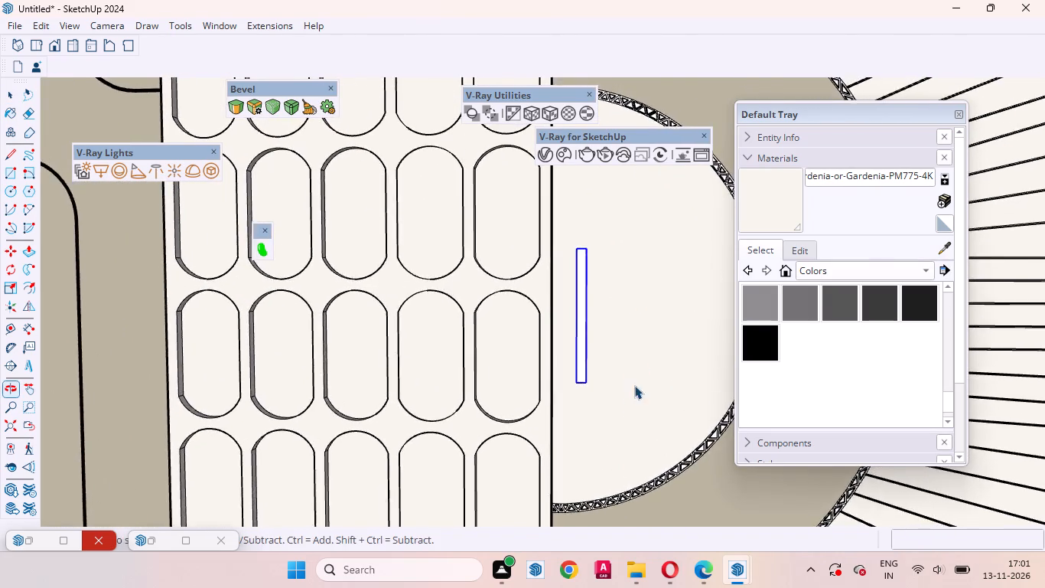
pyautogui.scroll(3, 619, 412)
pyautogui.press('m')
pyautogui.scroll(3, 604, 417)
pyautogui.moveTo(565, 422); pyautogui.dragTo(571, 427, button='middle')
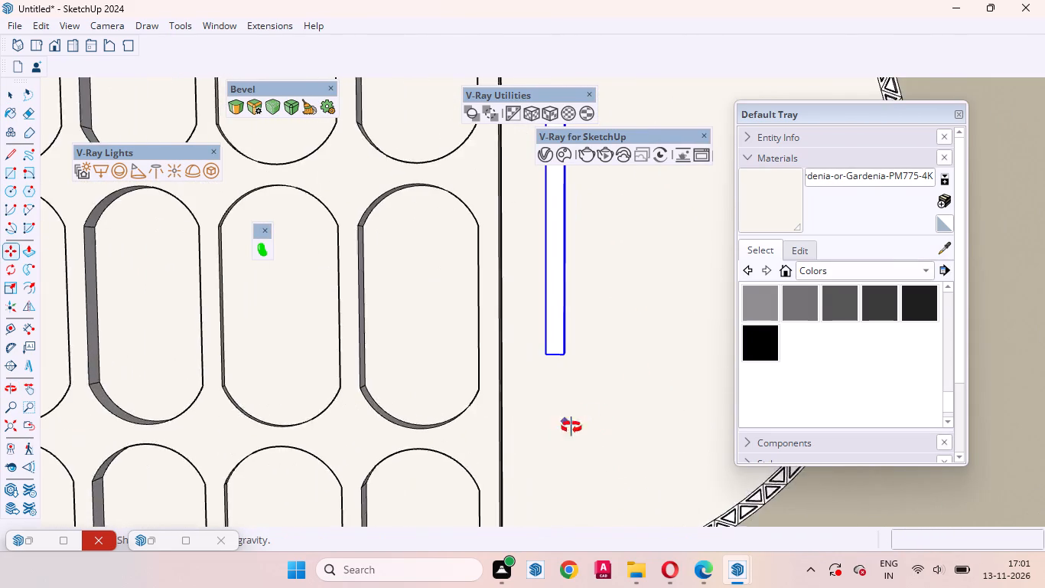
pyautogui.moveTo(571, 427); pyautogui.dragTo(601, 521, button='middle')
pyautogui.scroll(-6, 490, 380)
pyautogui.moveTo(533, 464); pyautogui.dragTo(272, 508, button='middle')
pyautogui.scroll(6, 580, 423)
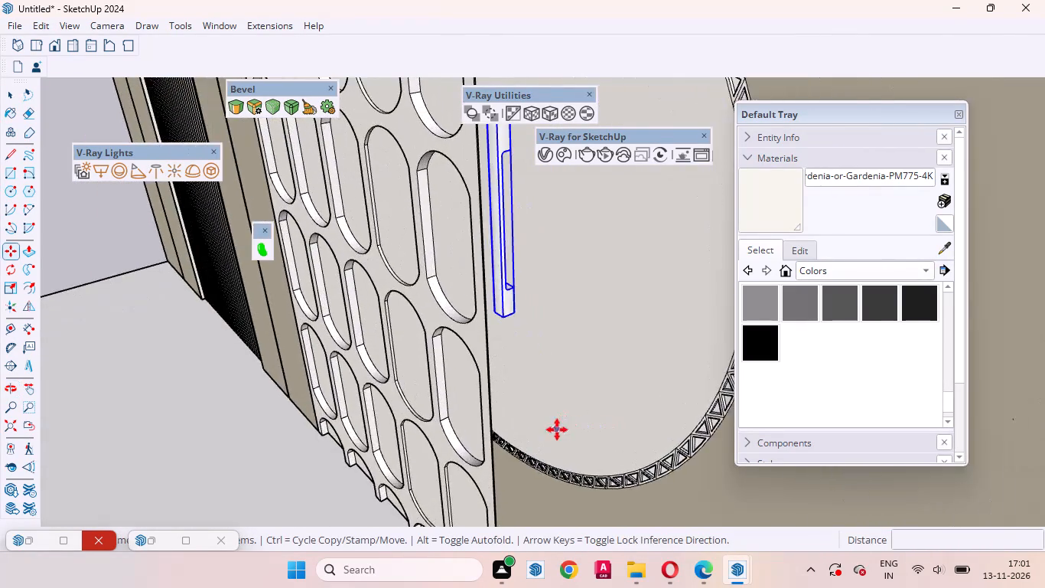
pyautogui.scroll(11, 557, 430)
pyautogui.moveTo(447, 402); pyautogui.dragTo(581, 392, button='middle')
pyautogui.scroll(-6, 601, 420)
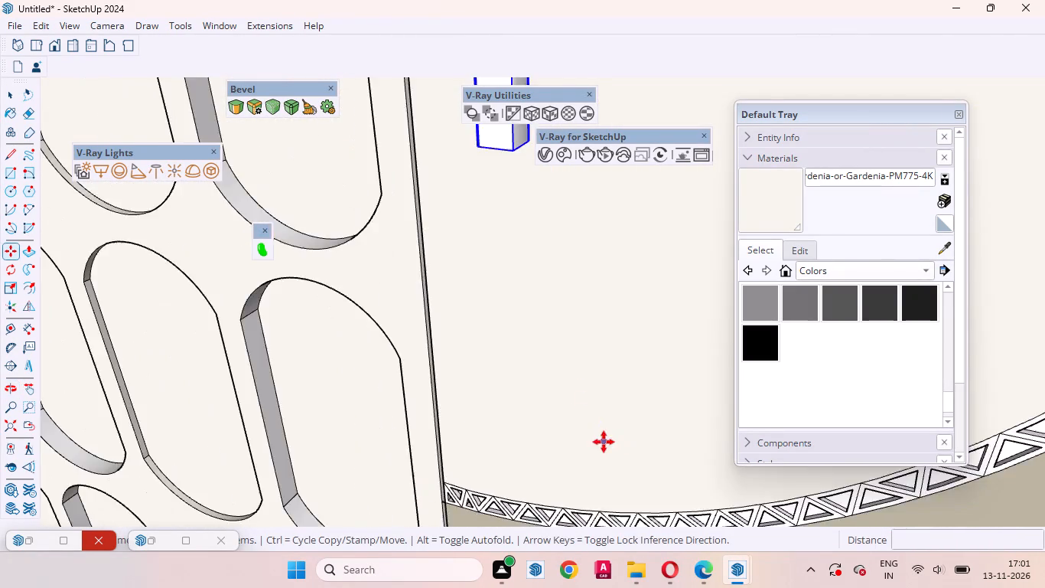
pyautogui.scroll(-2, 604, 442)
pyautogui.moveTo(515, 369); pyautogui.dragTo(629, 322, button='middle')
pyautogui.scroll(-7, 502, 381)
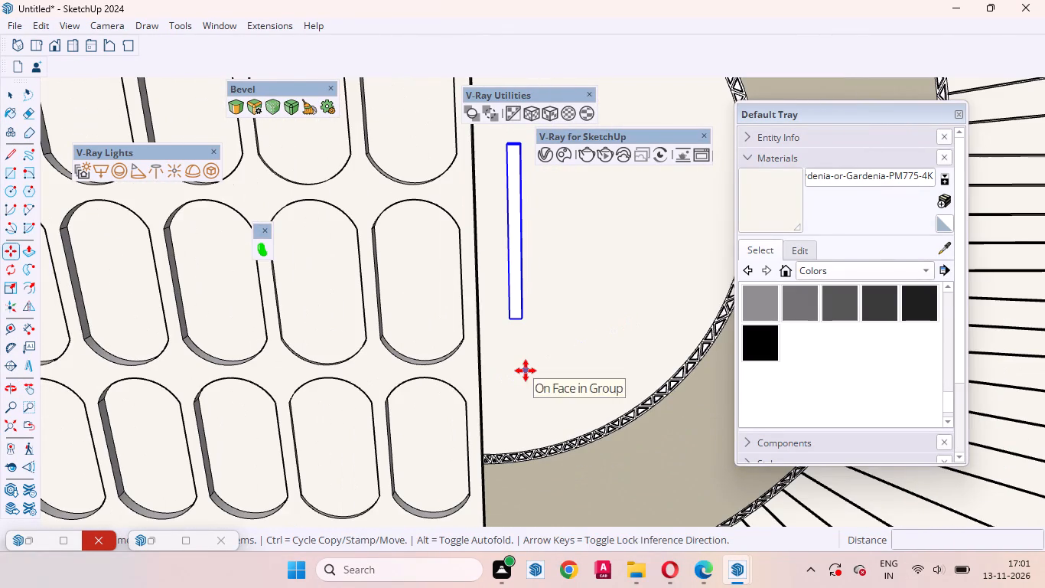
pyautogui.click(526, 371)
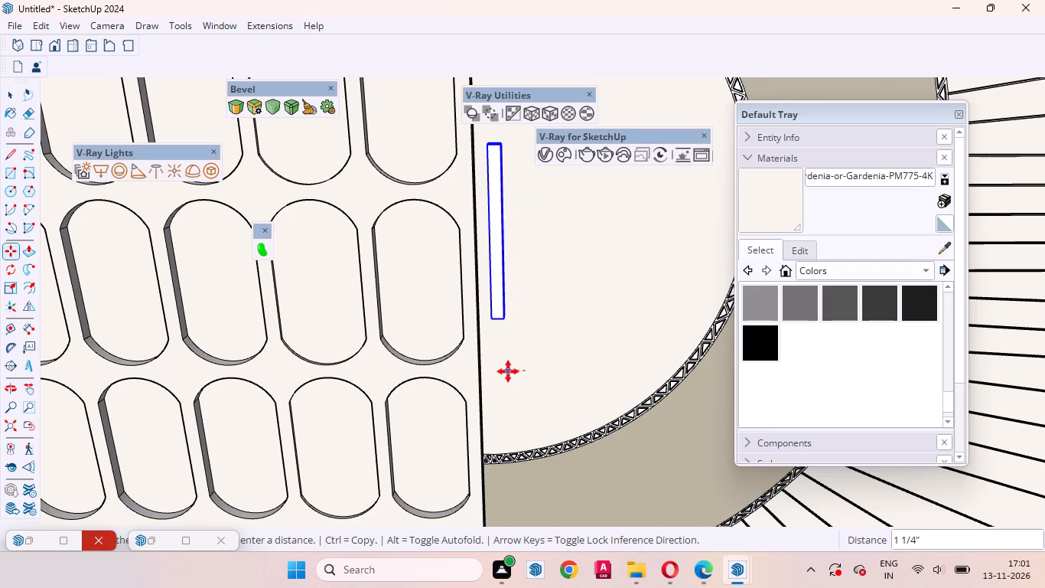
pyautogui.click(508, 371)
pyautogui.press('space')
# Inspect the repositioned bar handle on the semicircle face from a distance and up close at an angle.
pyautogui.scroll(-8, 517, 381)
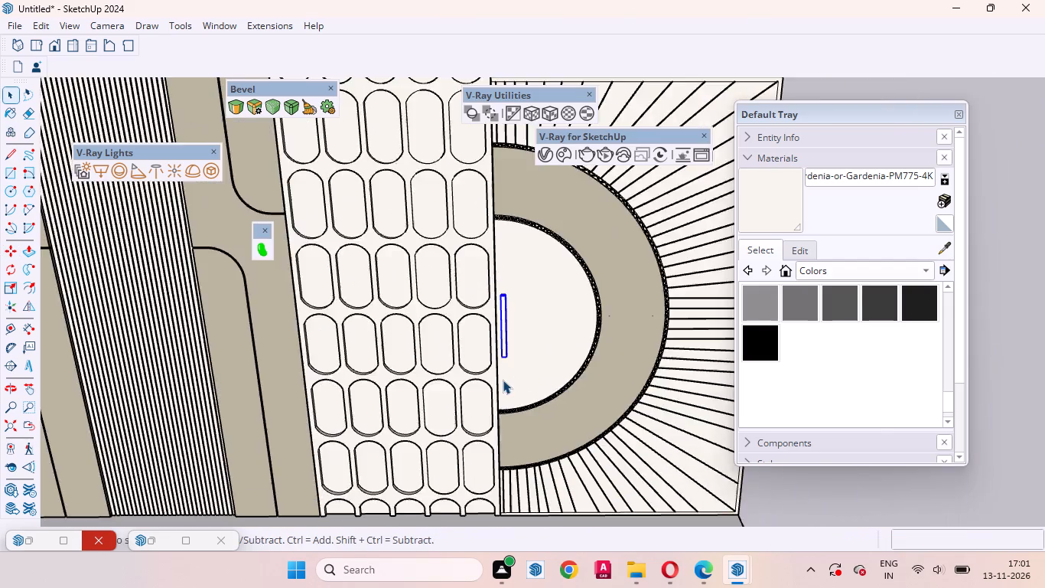
pyautogui.scroll(-10, 503, 380)
pyautogui.click(692, 384)
pyautogui.scroll(12, 568, 361)
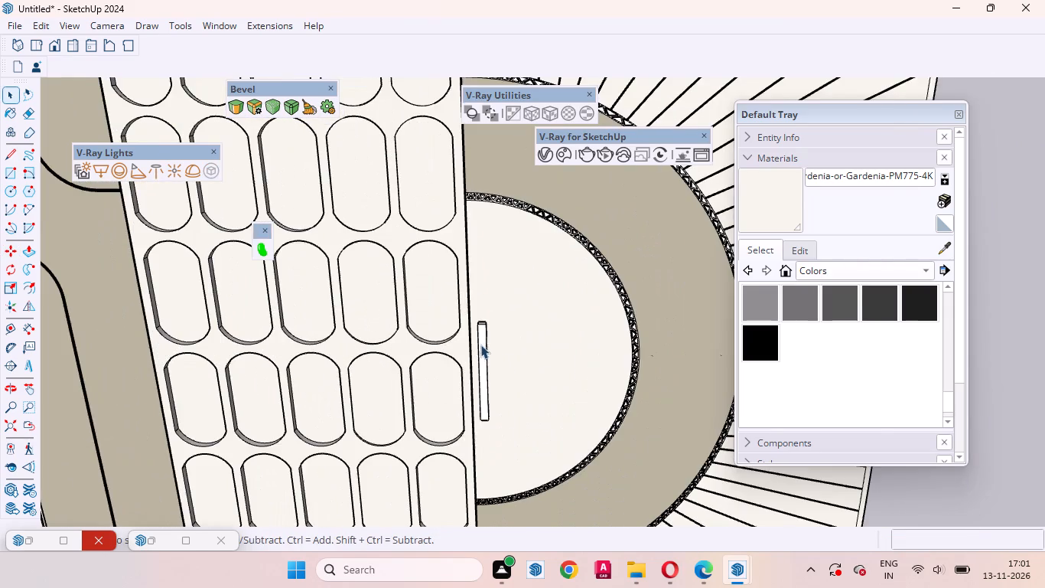
pyautogui.moveTo(506, 367); pyautogui.dragTo(400, 362, button='middle')
pyautogui.scroll(11, 487, 354)
pyautogui.scroll(-2, 513, 290)
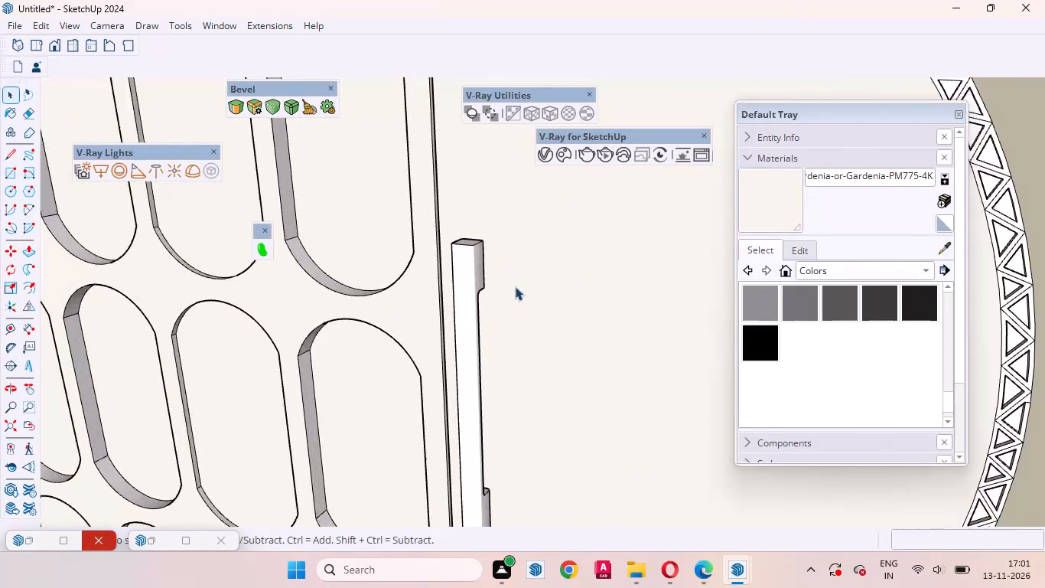
pyautogui.scroll(-16, 515, 286)
# Open the bar handle for editing and paint its long faces and top end black with Color M09.
pyautogui.scroll(7, 503, 299)
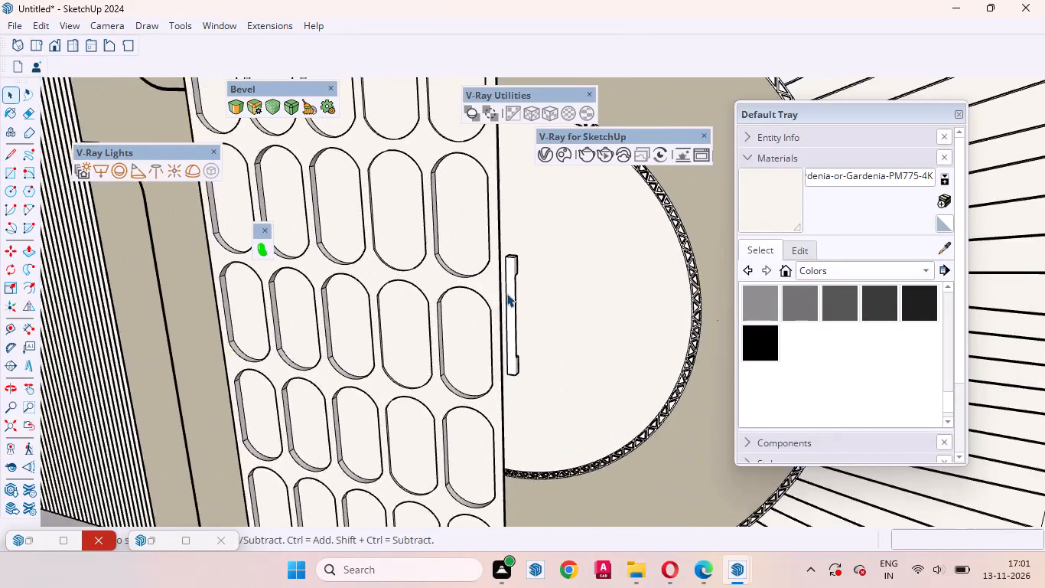
pyautogui.scroll(2, 506, 293)
pyautogui.doubleClick(516, 263)
pyautogui.click(516, 263)
pyautogui.scroll(2, 513, 263)
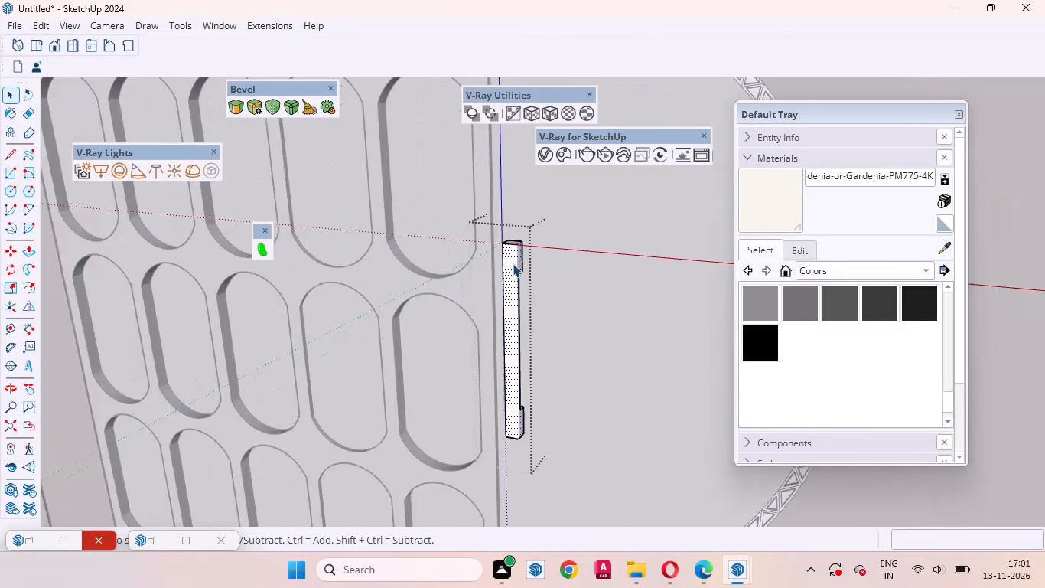
pyautogui.scroll(7, 513, 263)
pyautogui.click(754, 342)
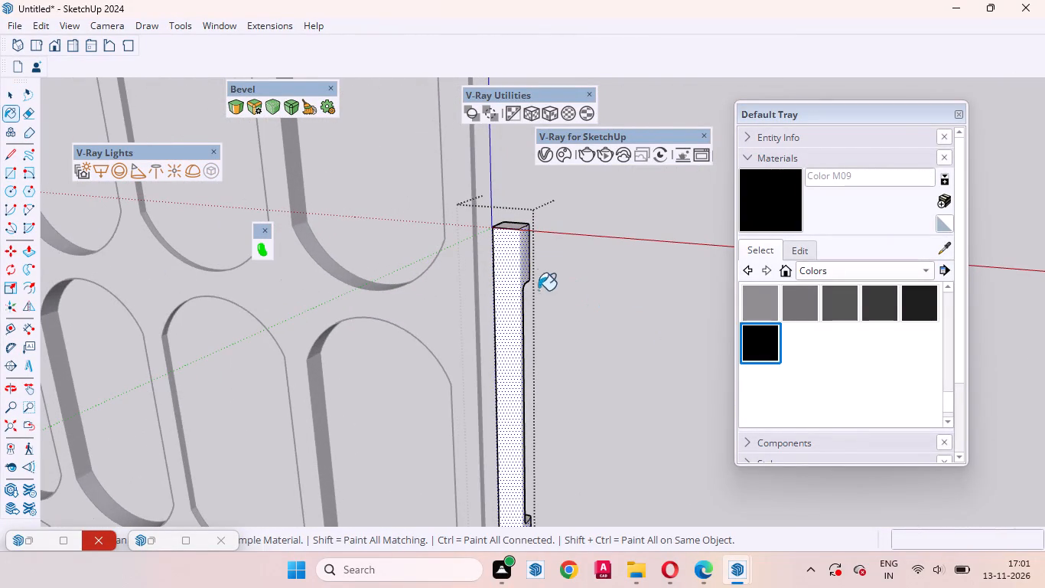
pyautogui.click(511, 268)
pyautogui.scroll(7, 502, 223)
pyautogui.click(522, 227)
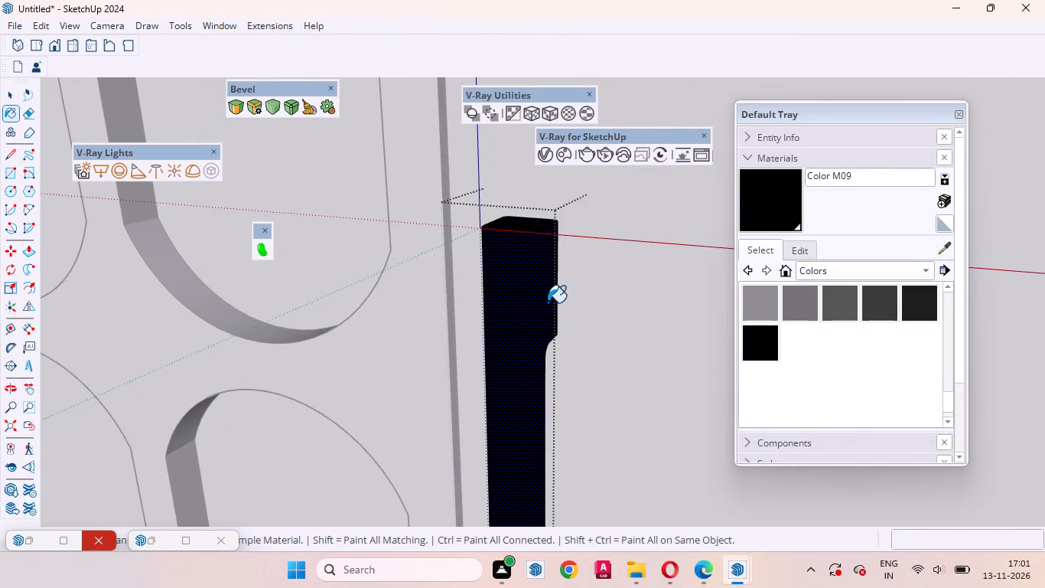
# Paint the handle's curved inner recess and bottom end black with Color M09, and leave the handle's editing mode.
pyautogui.moveTo(525, 312); pyautogui.dragTo(371, 167, button='middle')
pyautogui.scroll(-4, 612, 302)
pyautogui.scroll(11, 595, 358)
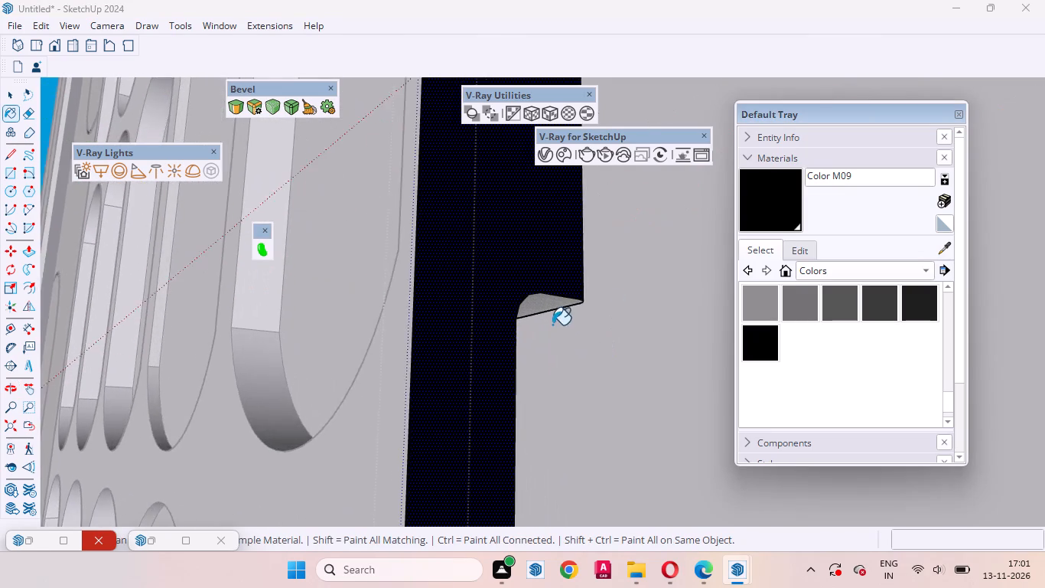
pyautogui.scroll(4, 552, 325)
pyautogui.click(539, 294)
pyautogui.moveTo(529, 319); pyautogui.dragTo(327, 366, button='middle')
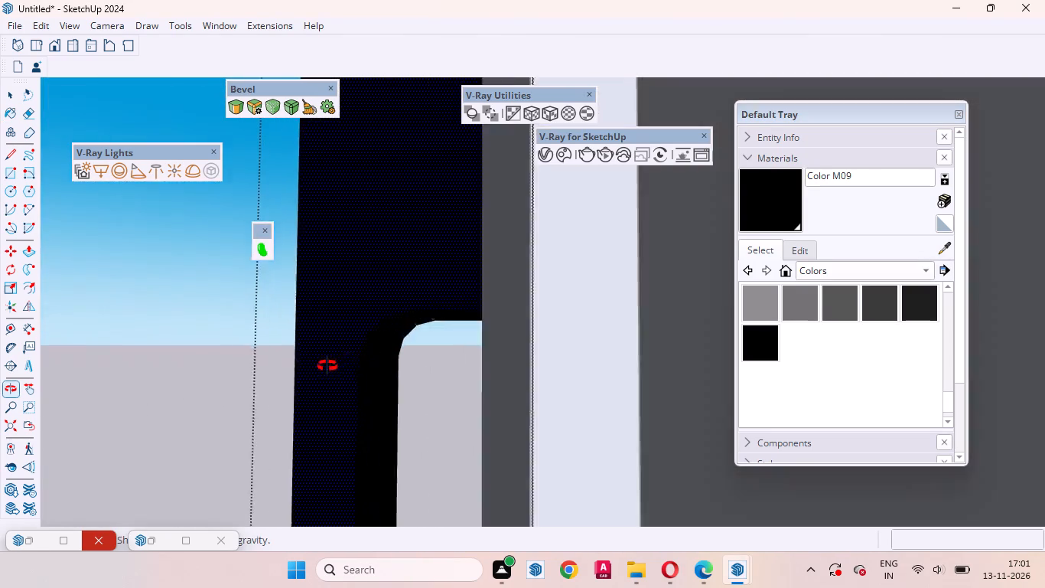
pyautogui.moveTo(327, 366); pyautogui.dragTo(991, 431, button='middle')
pyautogui.scroll(-6, 500, 315)
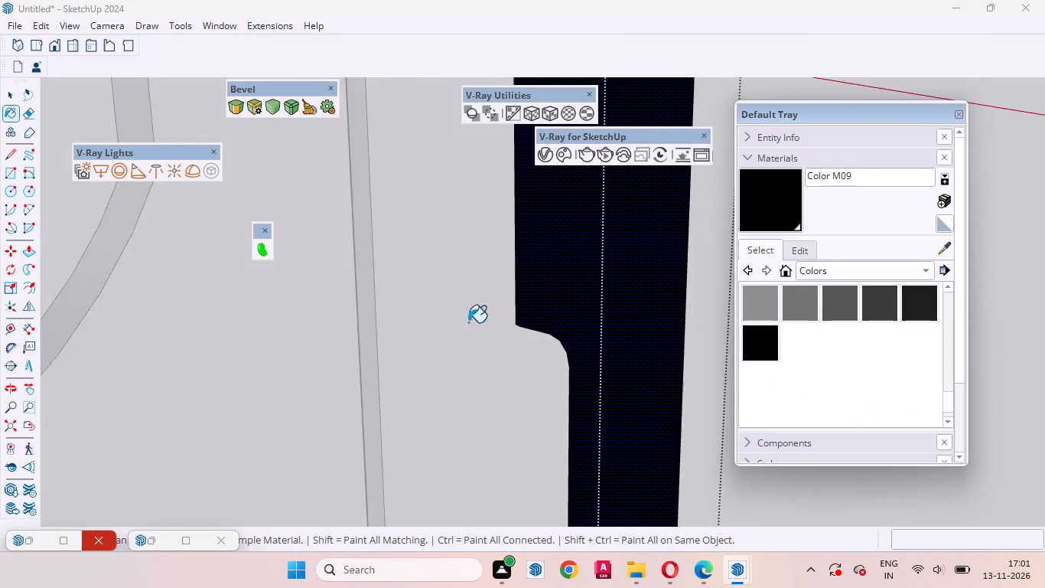
pyautogui.scroll(-20, 468, 322)
pyautogui.scroll(-6, 468, 322)
pyautogui.scroll(6, 489, 472)
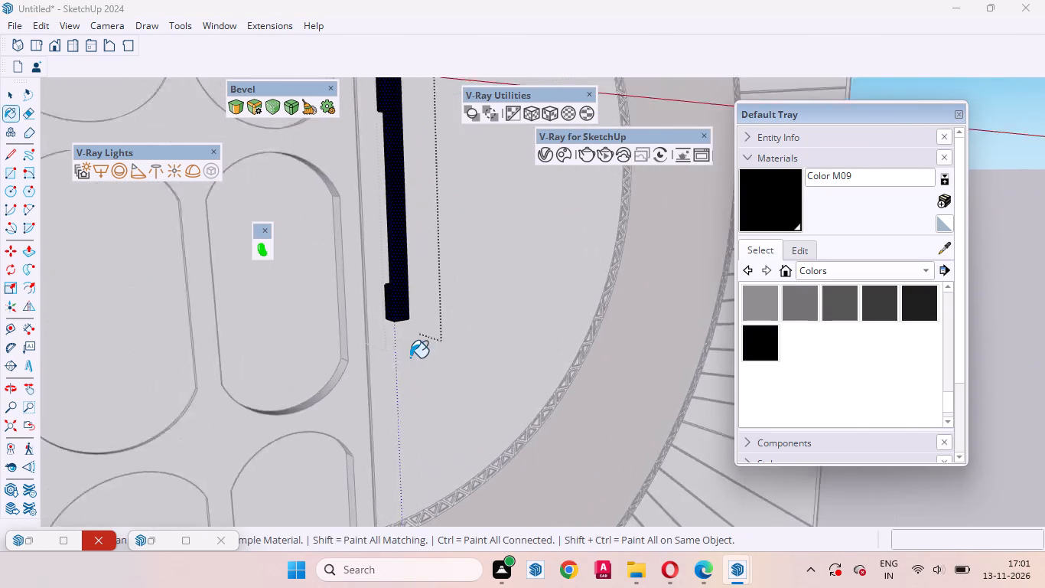
pyautogui.scroll(12, 410, 358)
pyautogui.moveTo(390, 333); pyautogui.dragTo(398, 164, button='middle')
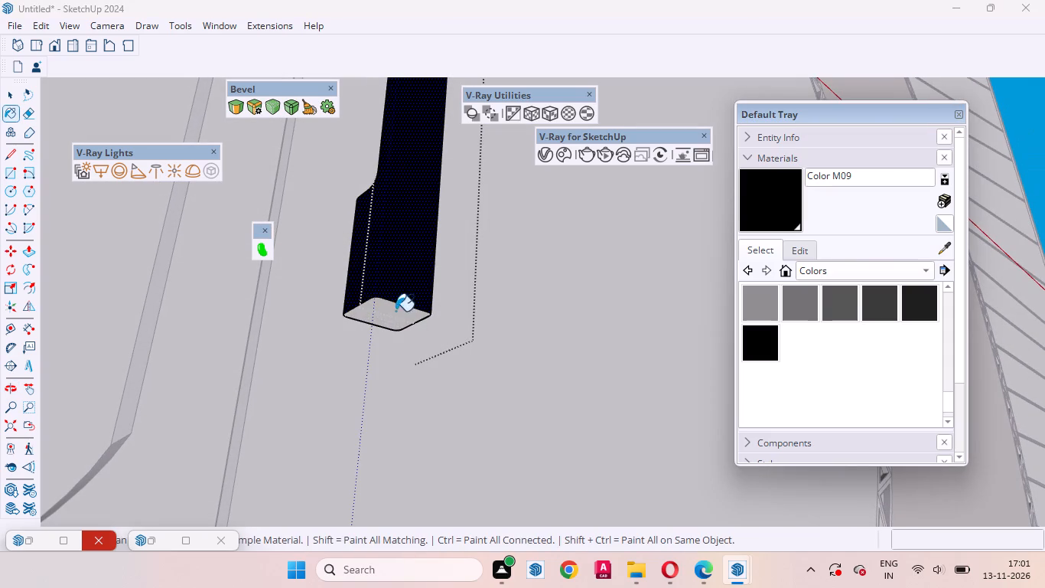
pyautogui.click(390, 322)
pyautogui.press('space')
pyautogui.moveTo(435, 312); pyautogui.dragTo(360, 419, button='middle')
pyautogui.scroll(-8, 377, 386)
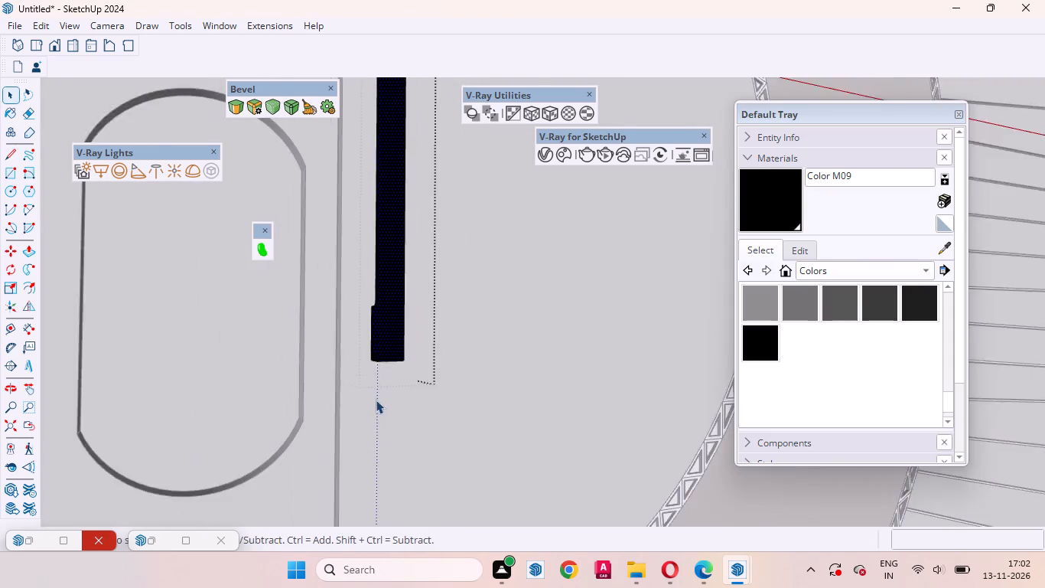
pyautogui.scroll(-4, 376, 400)
pyautogui.scroll(1, 376, 400)
pyautogui.scroll(-20, 376, 400)
pyautogui.scroll(-2, 376, 400)
pyautogui.doubleClick(620, 399)
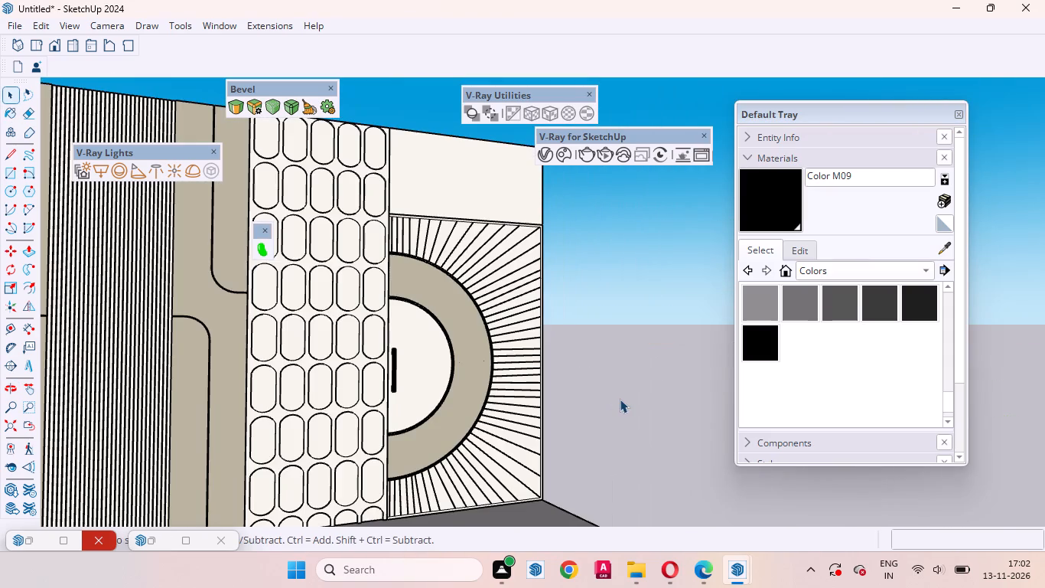
# Examine the blackened bar handle and the whole wall panel from several distances and angles.
pyautogui.scroll(-1, 615, 410)
pyautogui.scroll(1, 606, 416)
pyautogui.scroll(-7, 601, 419)
pyautogui.moveTo(555, 443); pyautogui.dragTo(462, 430, button='middle')
pyautogui.scroll(5, 460, 416)
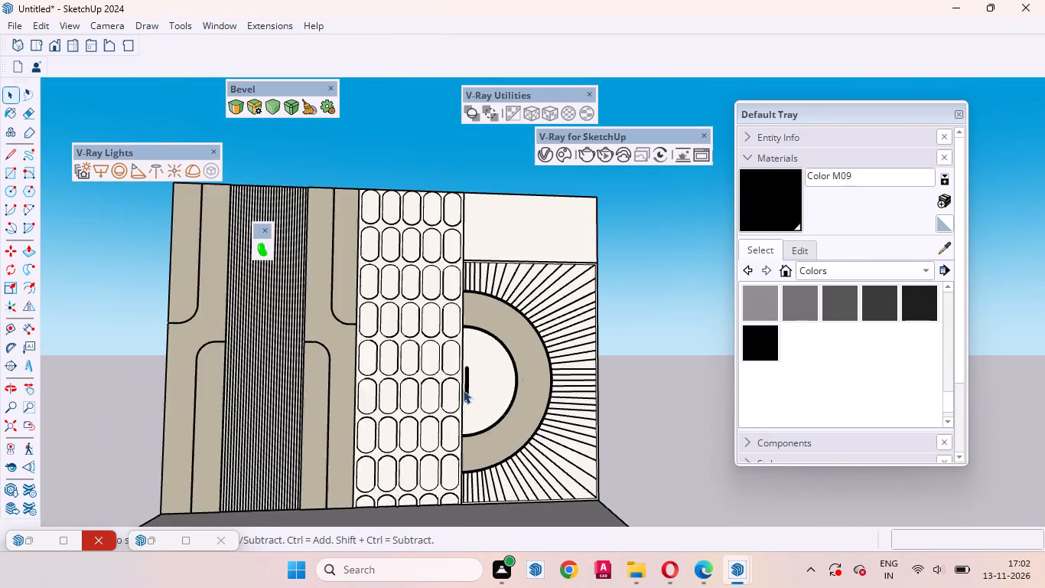
pyautogui.scroll(5, 463, 390)
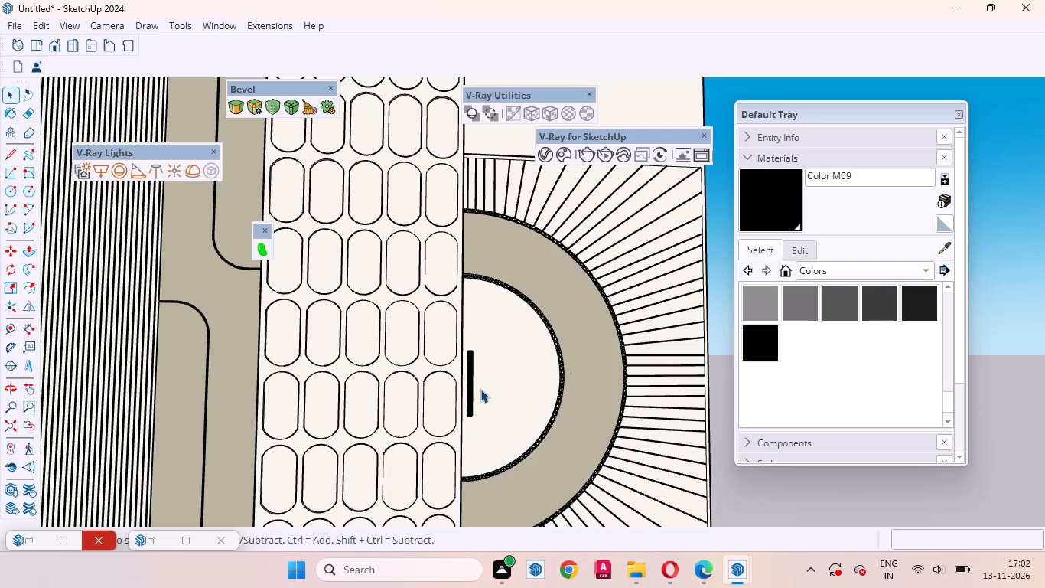
pyautogui.click(487, 387)
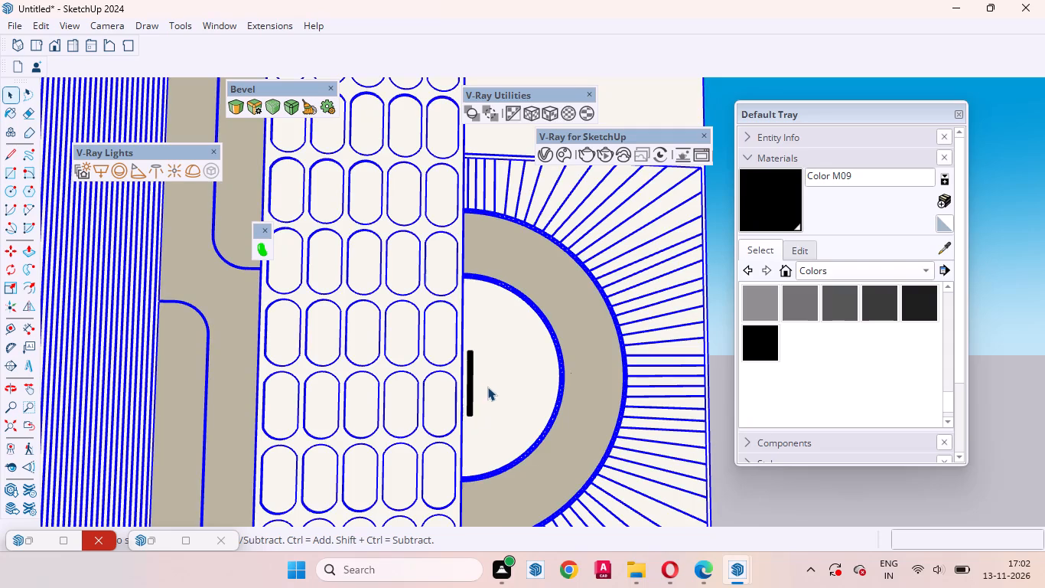
pyautogui.scroll(-2, 525, 398)
pyautogui.scroll(1, 529, 400)
pyautogui.scroll(-10, 532, 400)
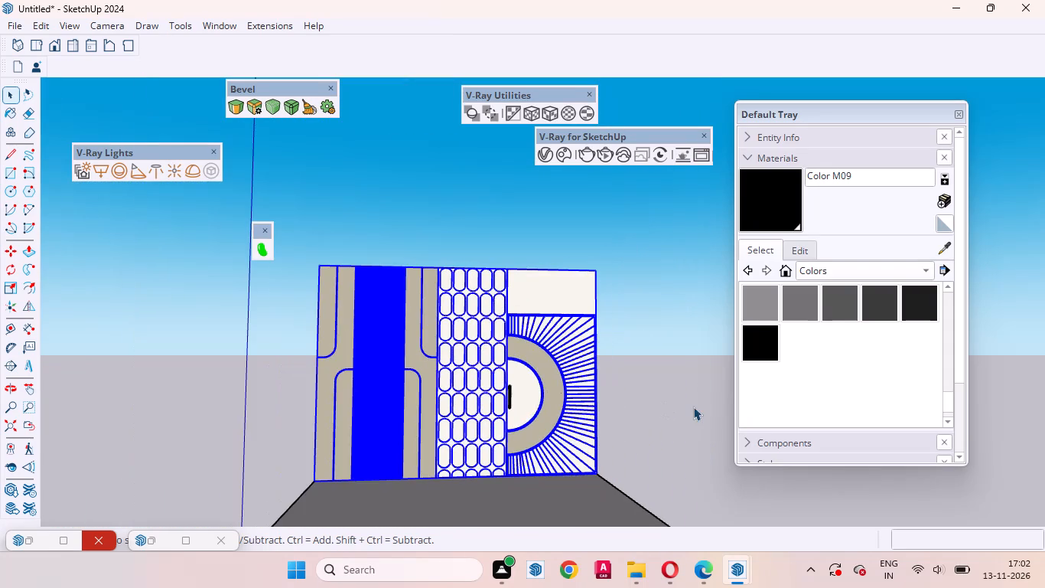
pyautogui.click(693, 407)
pyautogui.moveTo(513, 483); pyautogui.dragTo(490, 560, button='middle')
pyautogui.scroll(6, 388, 404)
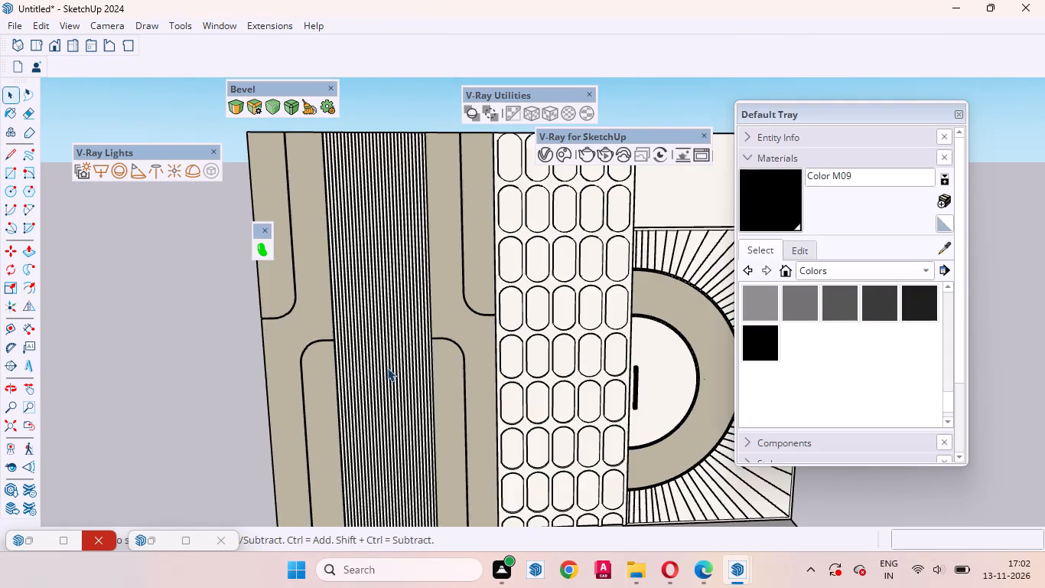
pyautogui.scroll(8, 387, 367)
# Close the floating V-Ray Lights tool set.
pyautogui.click(96, 164)
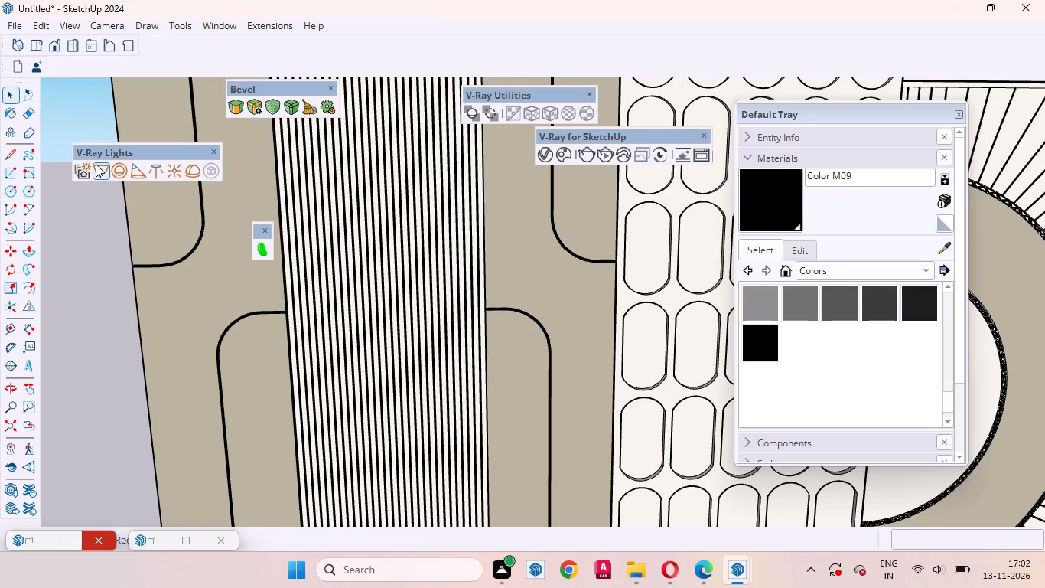
pyautogui.click(213, 153)
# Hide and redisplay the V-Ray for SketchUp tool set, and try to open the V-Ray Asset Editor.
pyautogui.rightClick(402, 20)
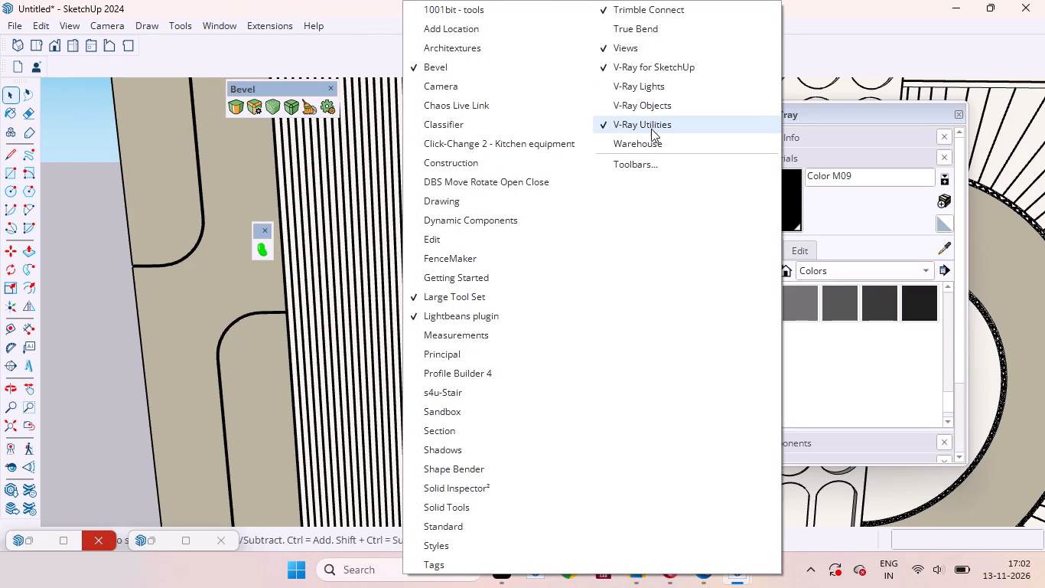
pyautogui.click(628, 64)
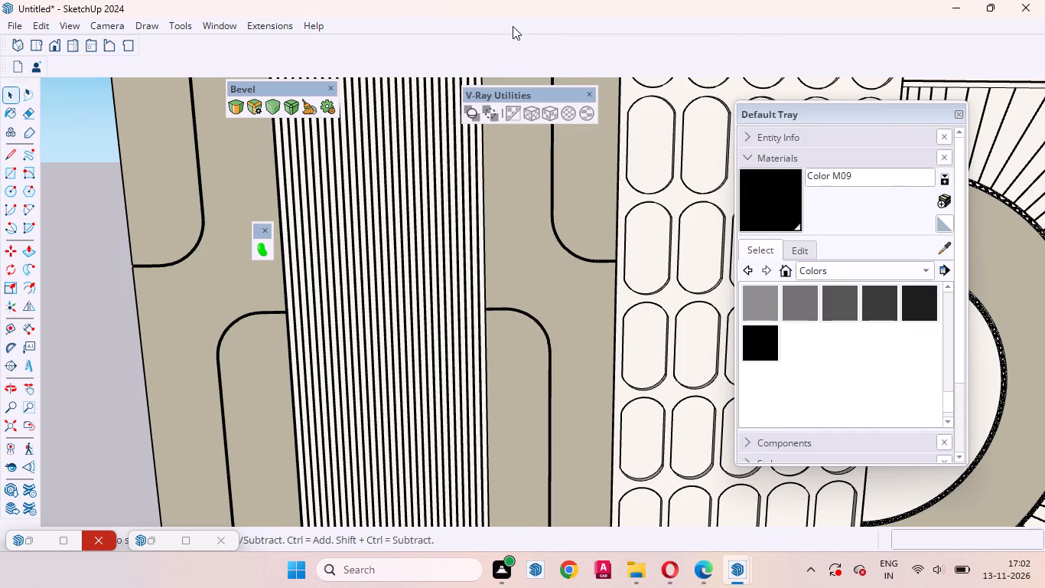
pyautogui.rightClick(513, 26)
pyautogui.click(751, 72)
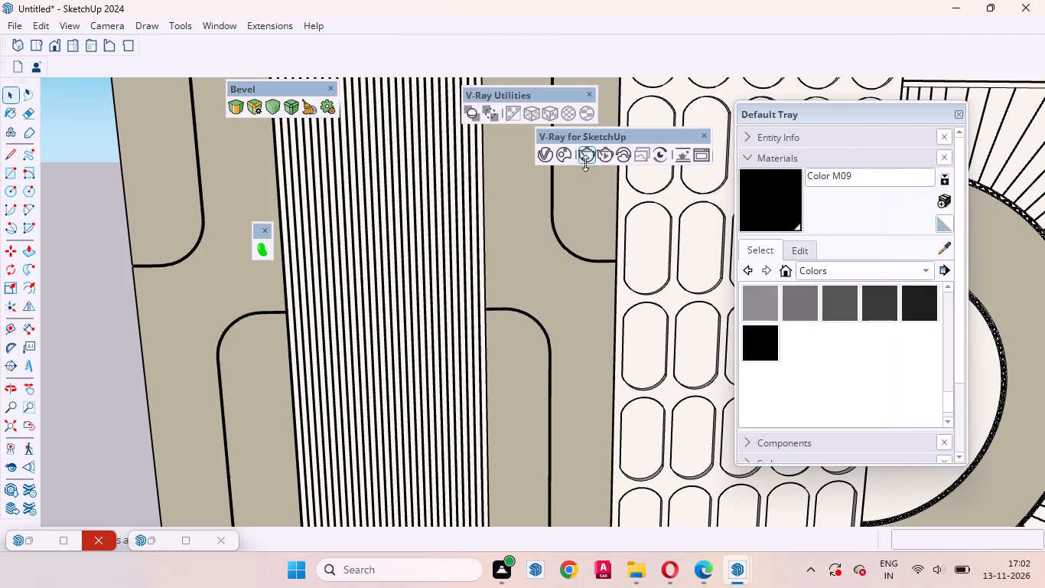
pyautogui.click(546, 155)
# Frame the whole wall panel from the front and save the model as "entrance" in the Documents folder.
pyautogui.scroll(-2, 571, 332)
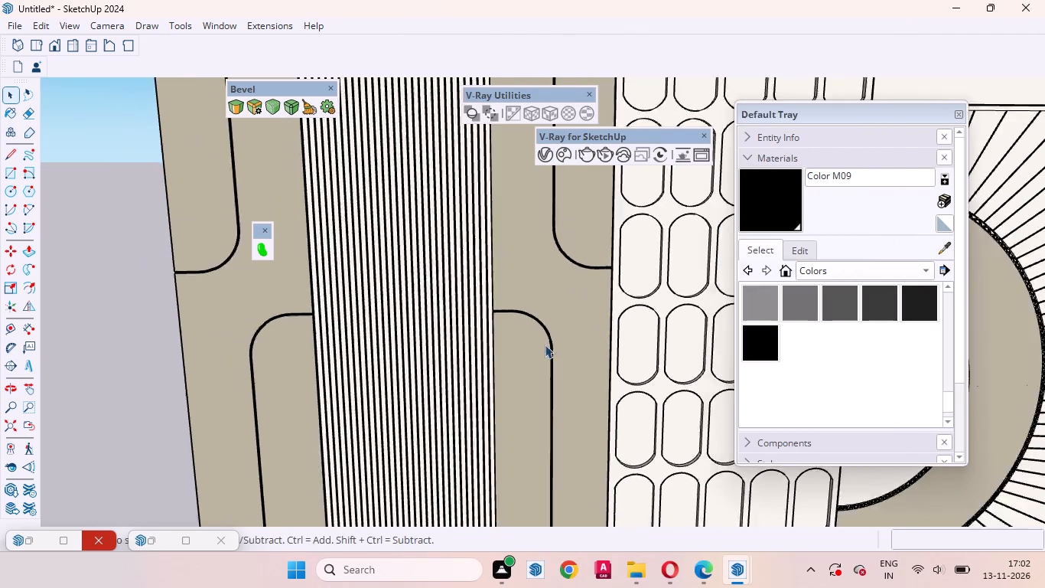
pyautogui.scroll(-14, 545, 345)
pyautogui.scroll(3, 592, 399)
pyautogui.scroll(2, 616, 256)
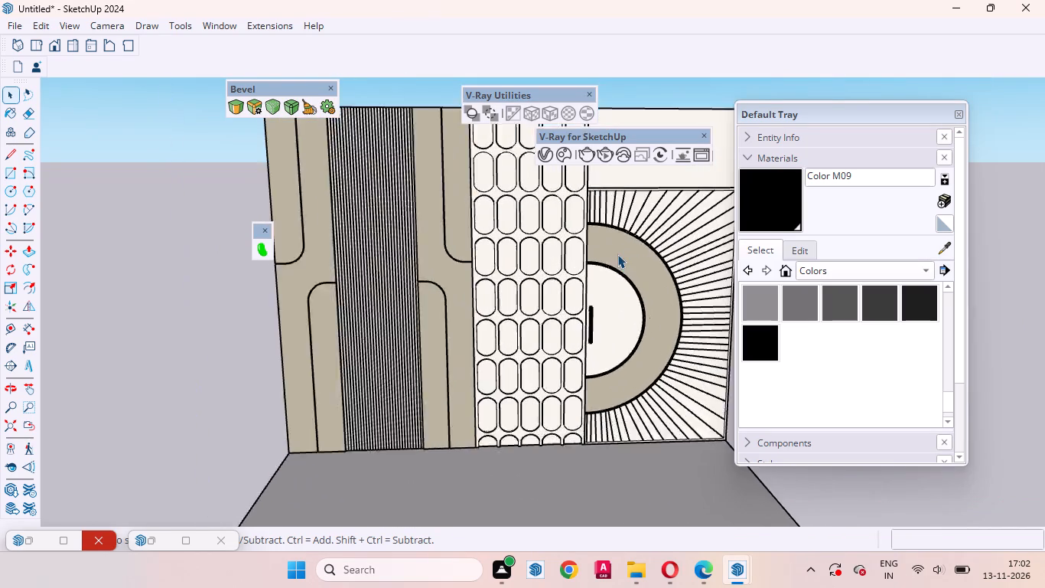
pyautogui.scroll(6, 617, 254)
pyautogui.moveTo(627, 327); pyautogui.dragTo(613, 285, button='middle')
pyautogui.scroll(-9, 636, 331)
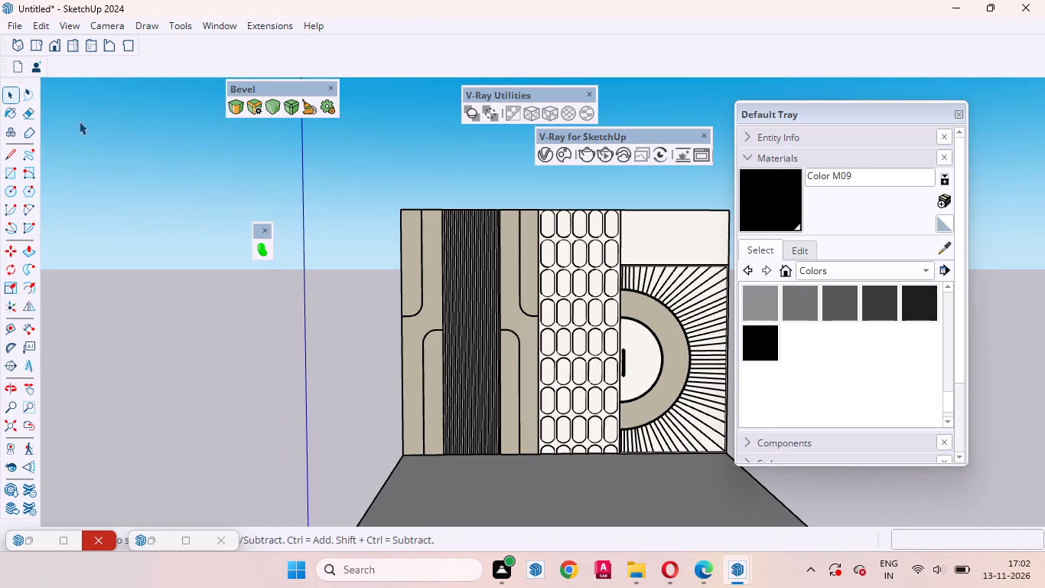
pyautogui.click(12, 22)
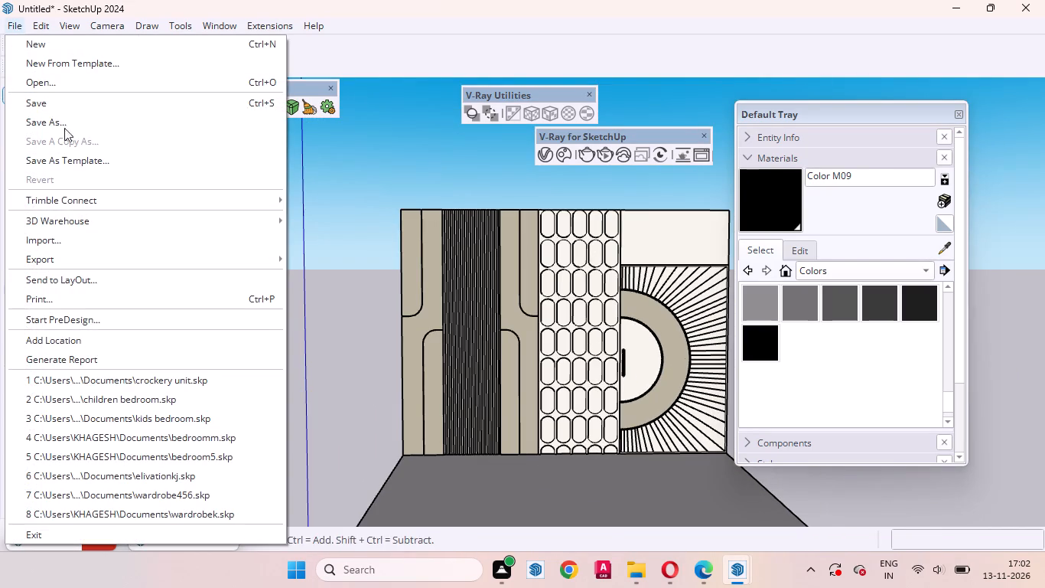
pyautogui.click(57, 104)
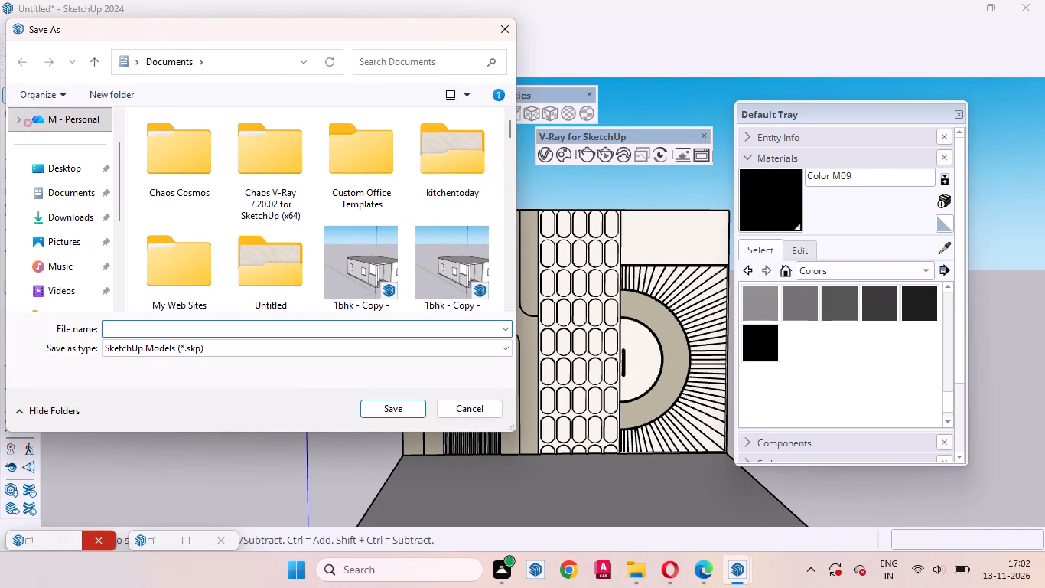
pyautogui.write('en')
pyautogui.write('tr')
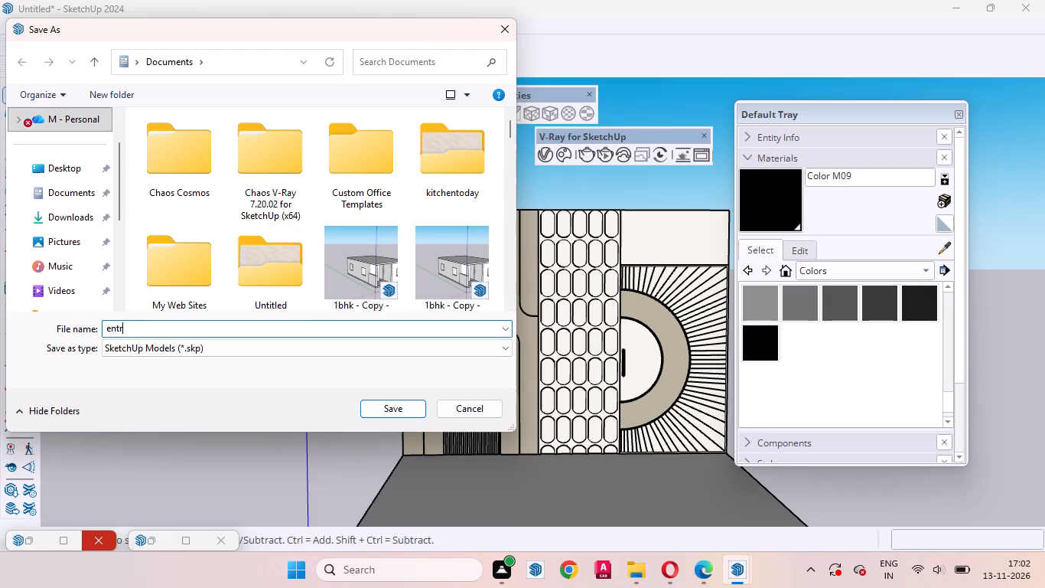
pyautogui.write('ance')
pyautogui.press('space')
pyautogui.click(389, 408)
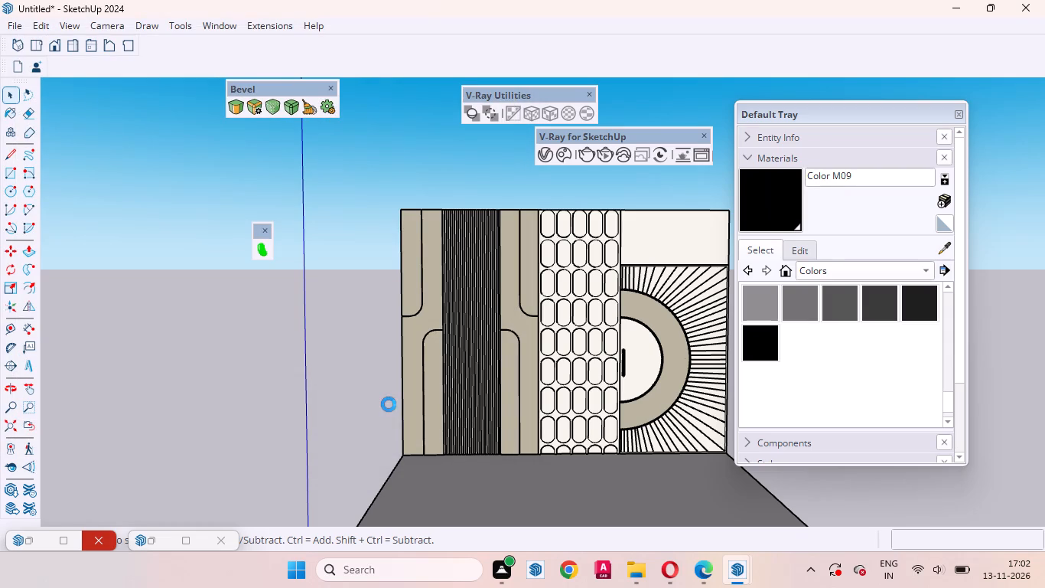
# Examine the finishes of the fluted strip, oblong pattern, semicircle motif and sunburst section up close and at an angle.
pyautogui.scroll(3, 514, 254)
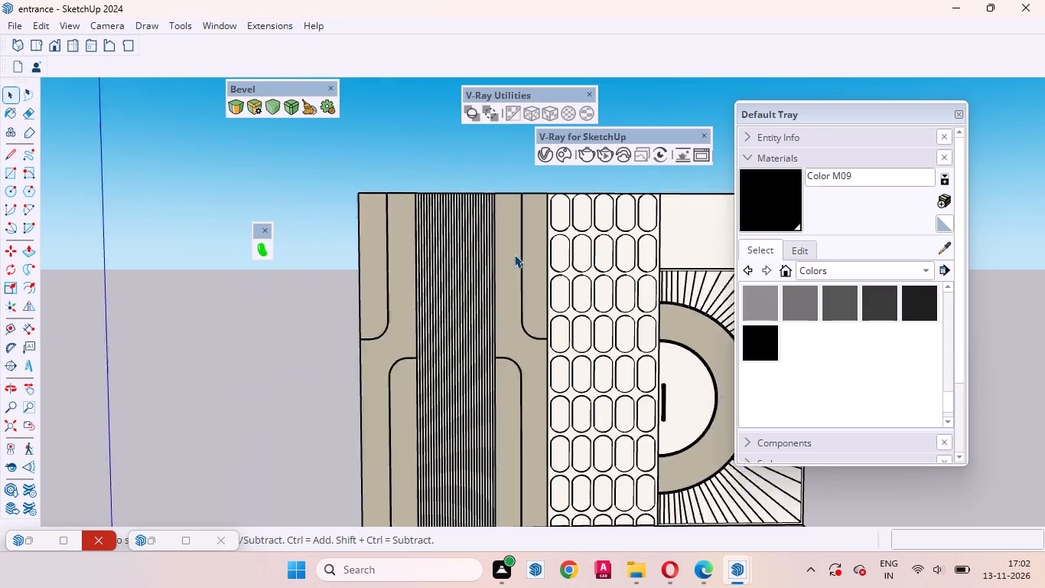
pyautogui.scroll(1, 514, 254)
pyautogui.scroll(-4, 427, 374)
pyautogui.scroll(4, 628, 495)
pyautogui.scroll(3, 498, 332)
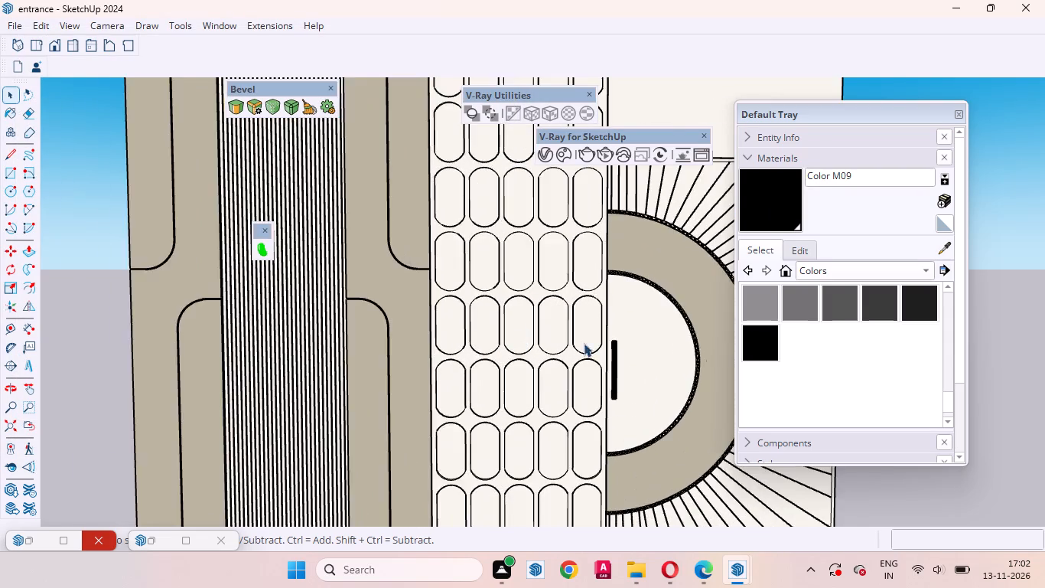
pyautogui.scroll(2, 622, 360)
pyautogui.moveTo(643, 370); pyautogui.dragTo(545, 412, button='middle')
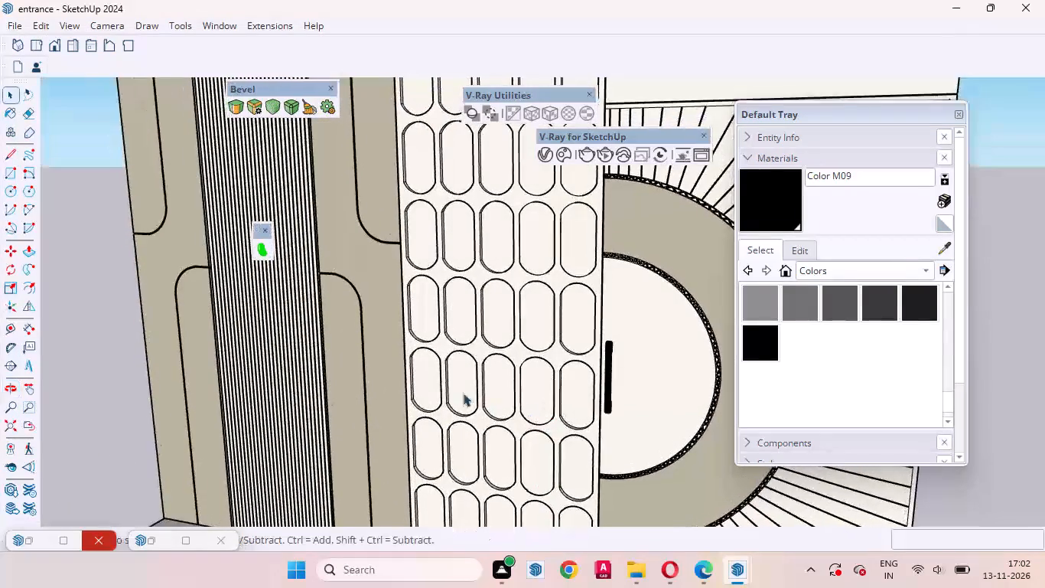
pyautogui.scroll(-9, 410, 395)
pyautogui.moveTo(522, 390); pyautogui.dragTo(630, 356, button='middle')
pyautogui.scroll(7, 598, 400)
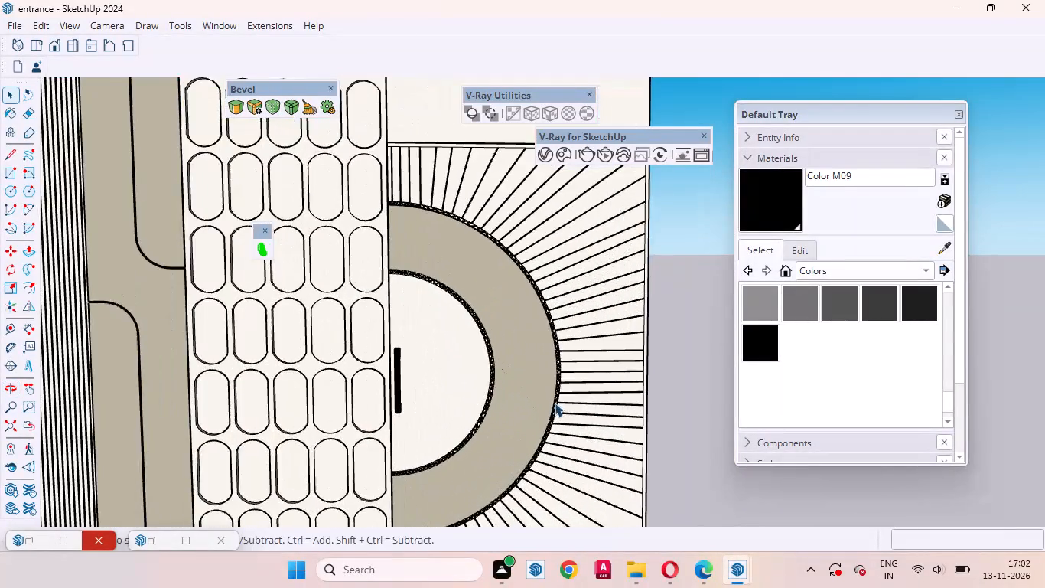
pyautogui.scroll(-8, 439, 405)
pyautogui.scroll(6, 432, 293)
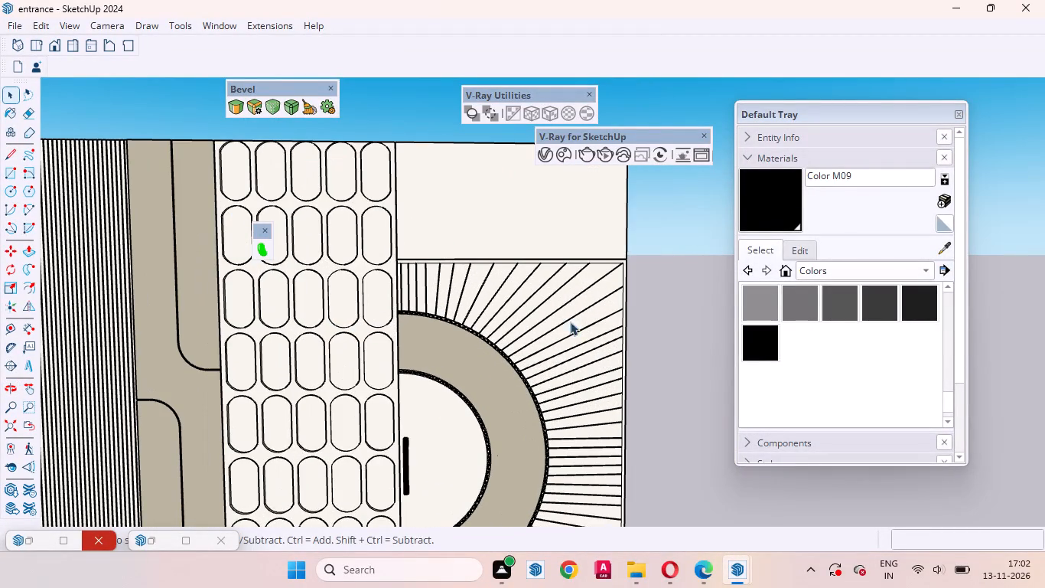
# Open the Lightbeans texture library and get the Tafisa Terrarossa PM780 Laminate from the laminates results.
pyautogui.click(261, 251)
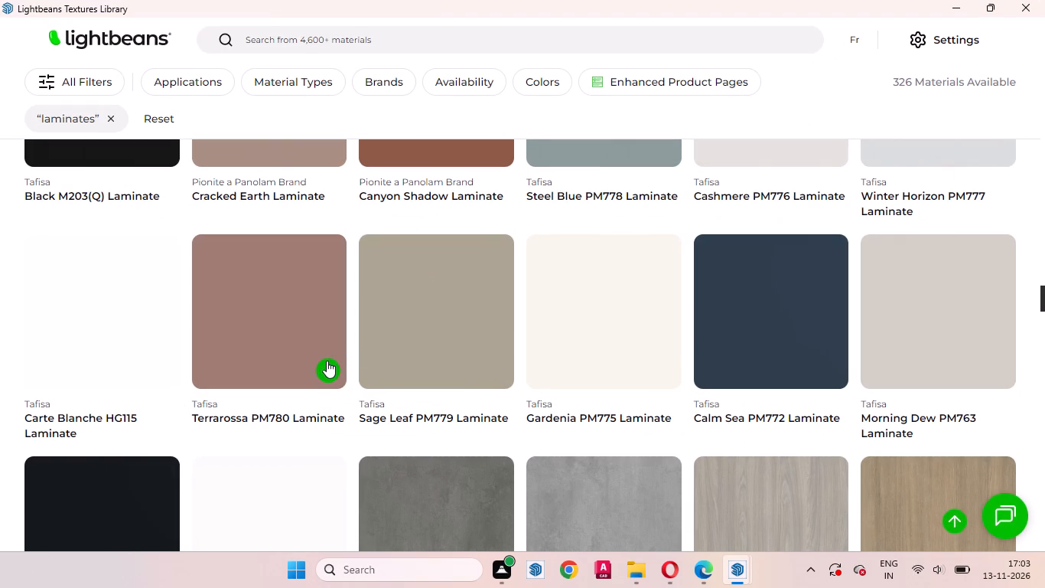
pyautogui.scroll(2, 331, 367)
pyautogui.scroll(-1, 345, 368)
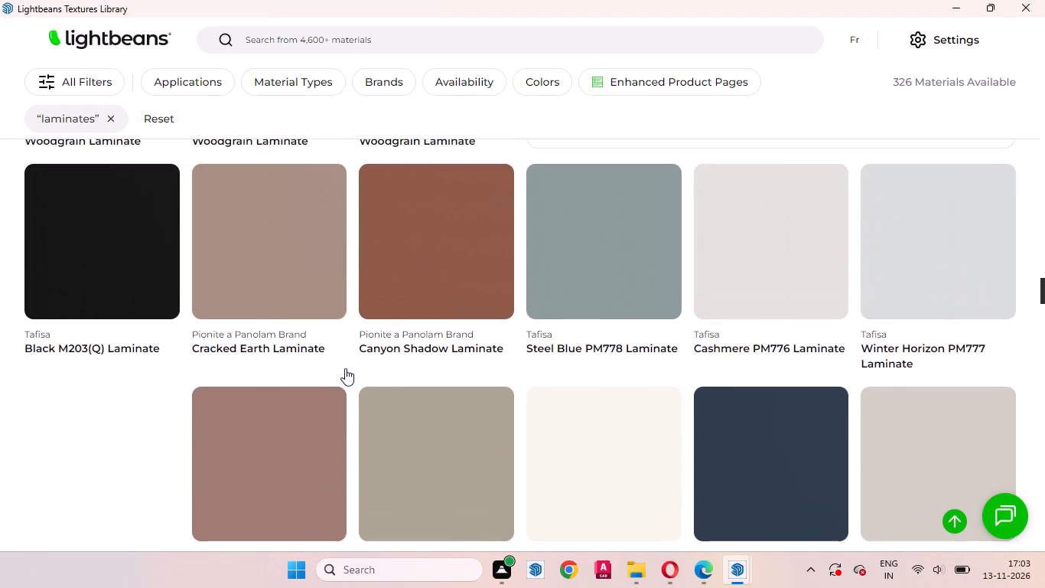
pyautogui.scroll(-1, 345, 368)
pyautogui.click(328, 364)
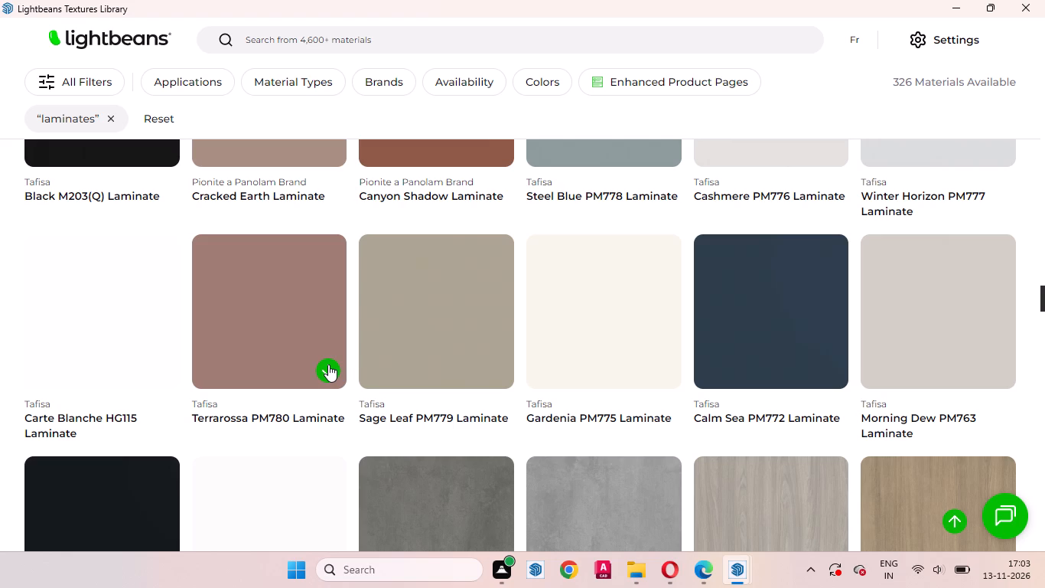
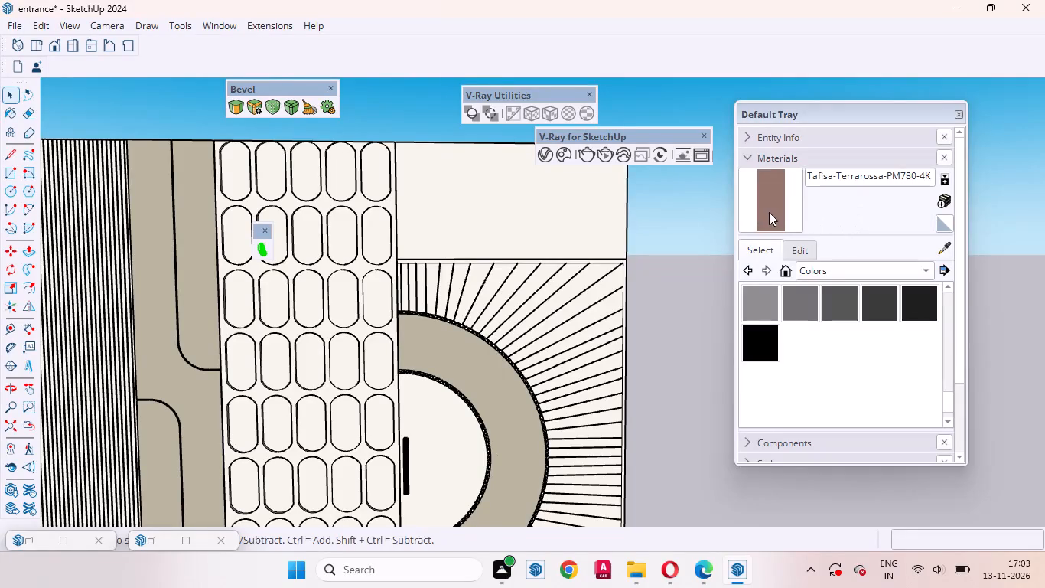
# Paint the inner semicircle behind the black bar handle with the Tafisa-Terrarossa-PM780-4K laminate.
pyautogui.click(772, 209)
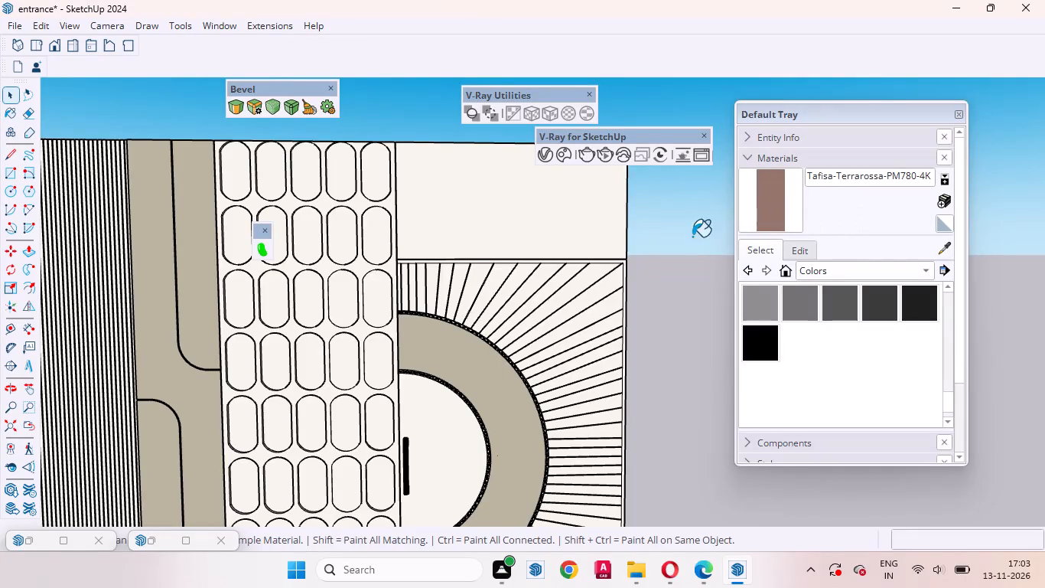
pyautogui.scroll(10, 418, 318)
pyautogui.press('space')
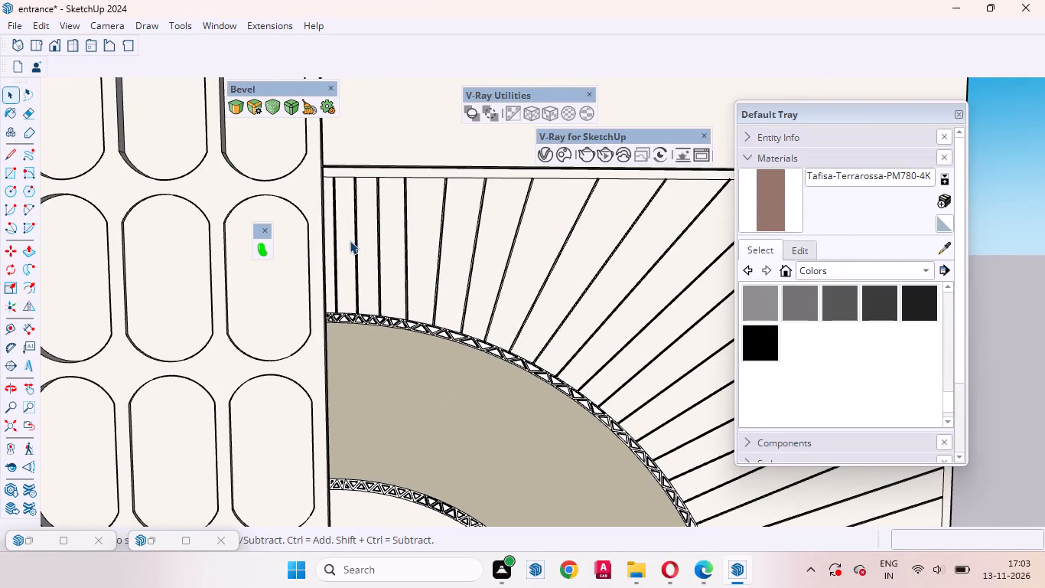
pyautogui.scroll(11, 350, 240)
pyautogui.scroll(-20, 347, 240)
pyautogui.scroll(-4, 347, 240)
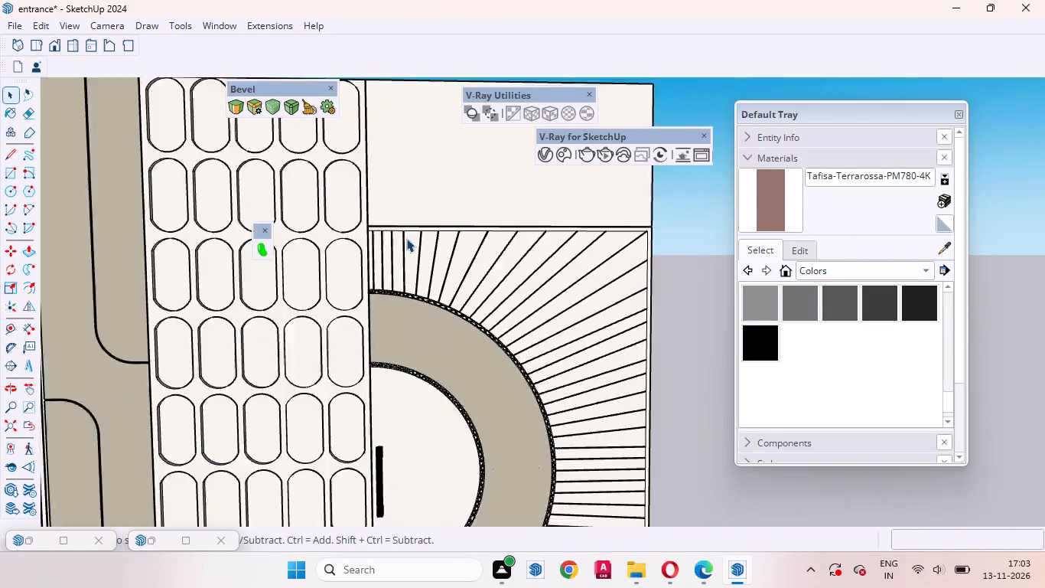
pyautogui.tripleClick(420, 403)
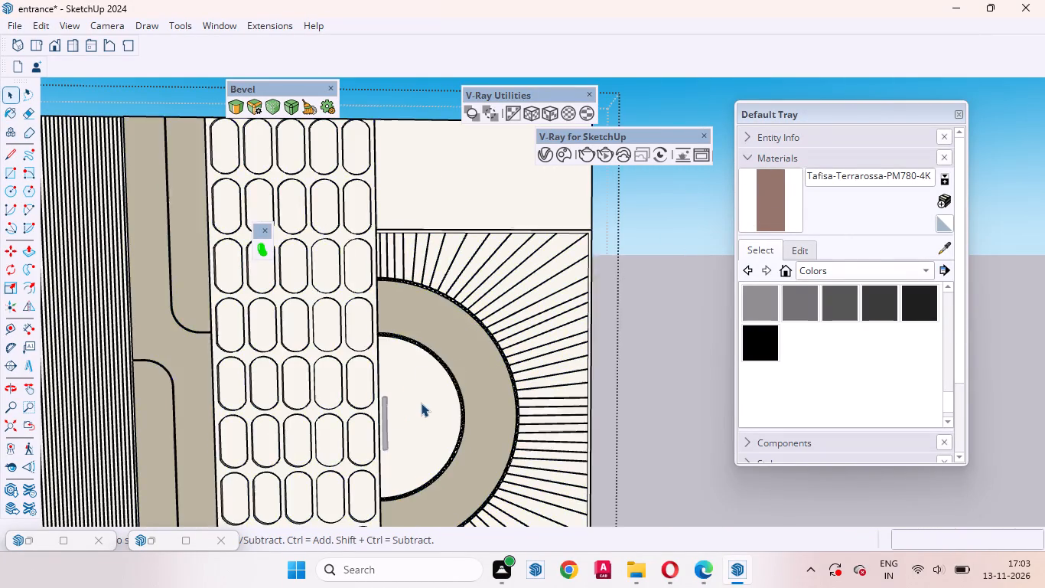
pyautogui.click(415, 386)
pyautogui.click(779, 204)
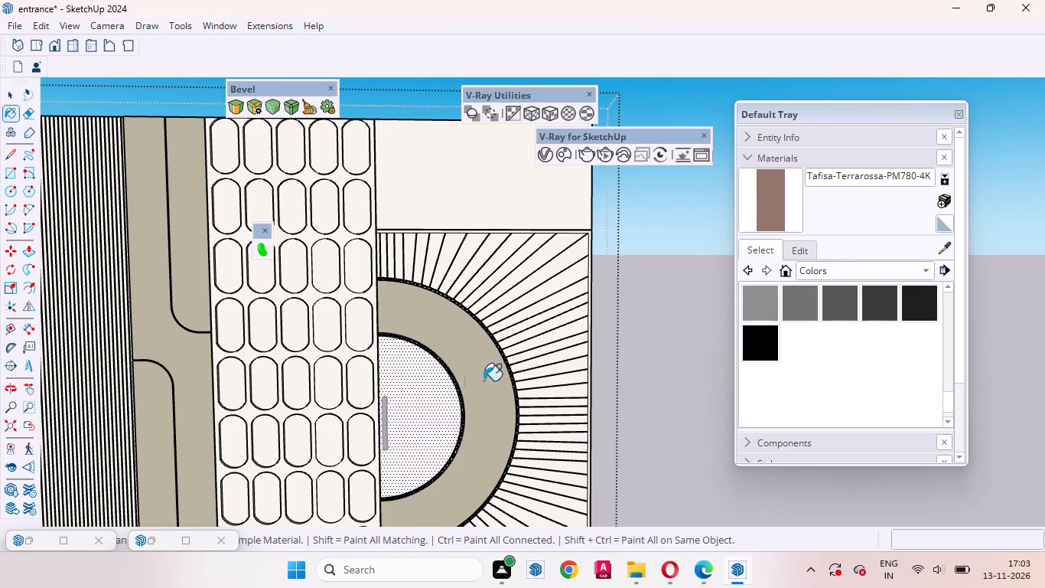
pyautogui.click(428, 389)
pyautogui.scroll(8, 428, 397)
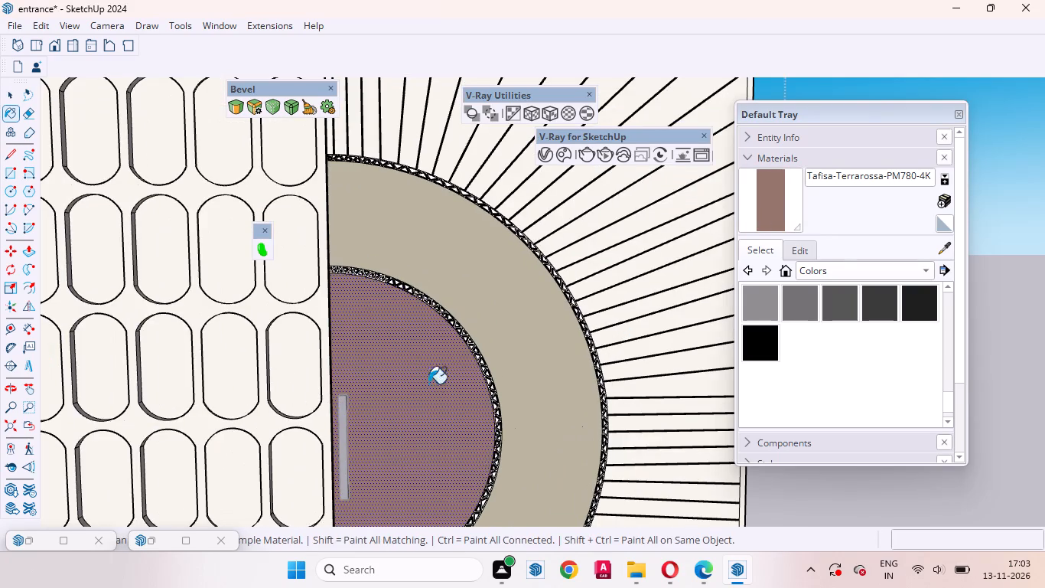
pyautogui.press('space')
pyautogui.scroll(-14, 435, 351)
pyautogui.click(629, 381)
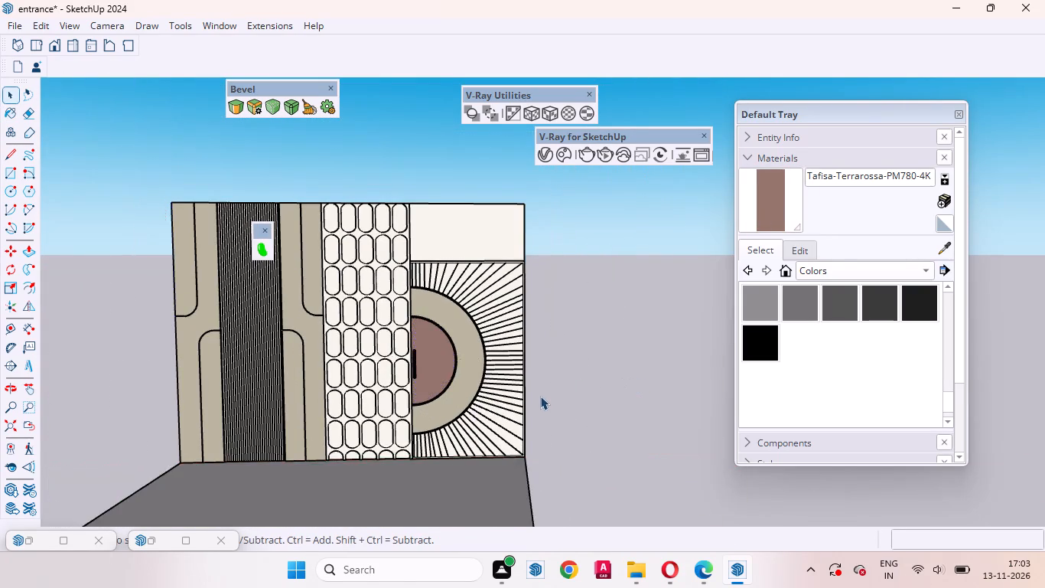
# Paint the fourth sunburst ray from the oblong pattern, above the semicircle, with the Tafisa-Terrarossa-PM780-4K laminate.
pyautogui.scroll(3, 537, 405)
pyautogui.moveTo(538, 415); pyautogui.dragTo(483, 449, button='middle')
pyautogui.scroll(13, 445, 328)
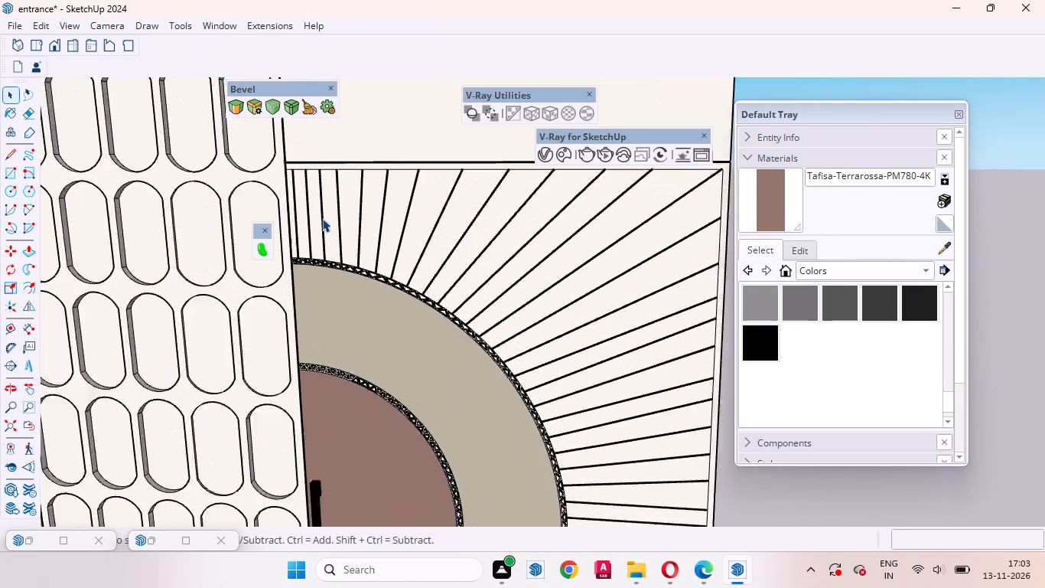
pyautogui.scroll(2, 322, 218)
pyautogui.click(335, 204)
pyautogui.tripleClick(334, 207)
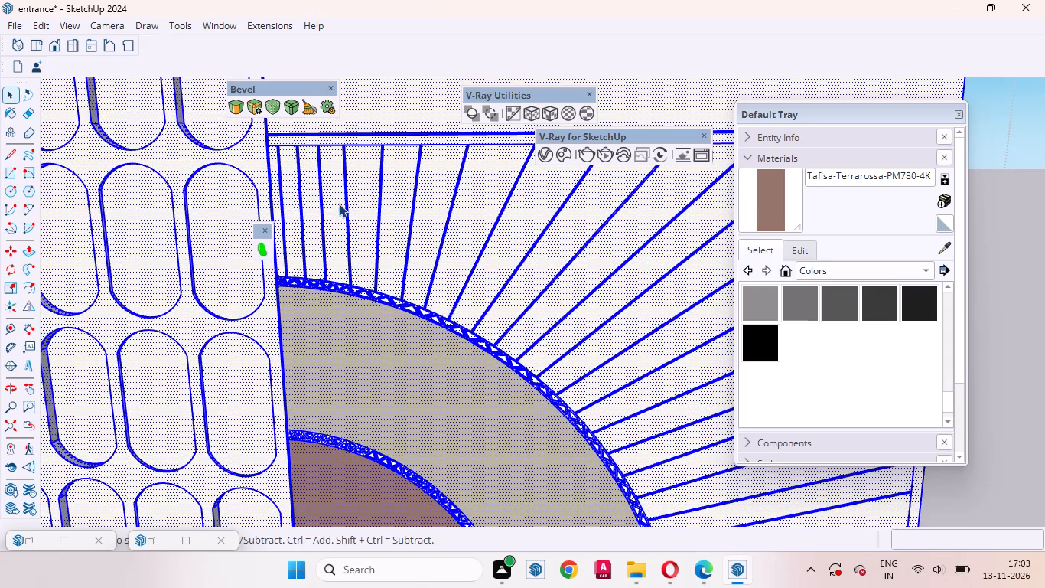
pyautogui.doubleClick(337, 204)
pyautogui.click(340, 204)
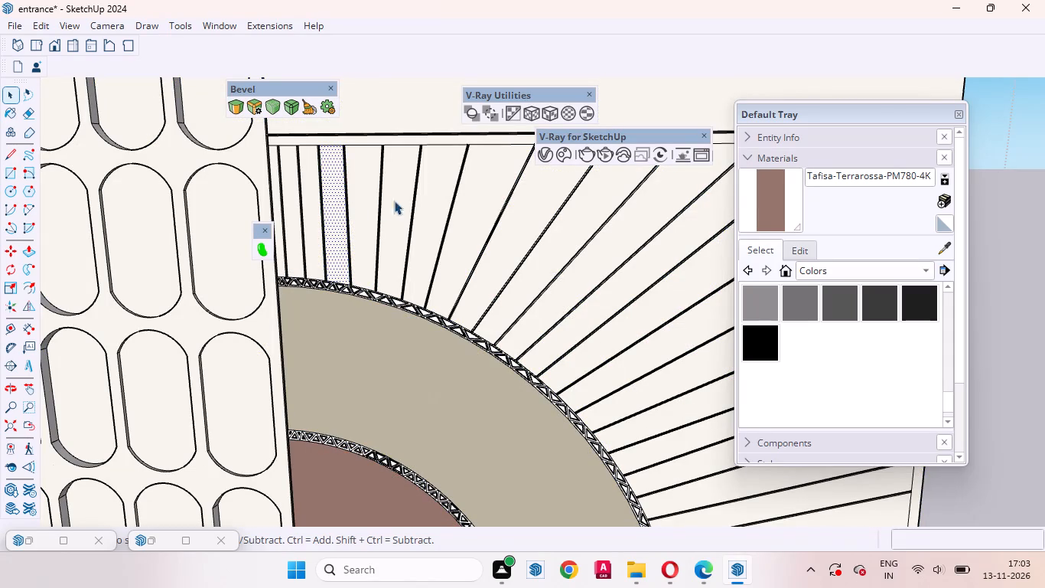
pyautogui.click(761, 214)
pyautogui.scroll(7, 389, 221)
pyautogui.click(319, 213)
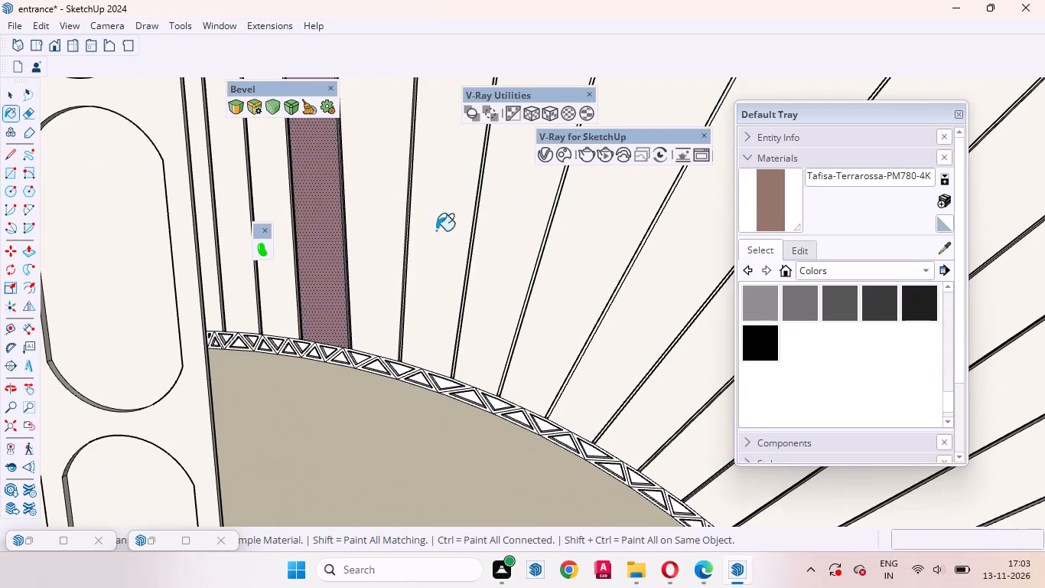
# Paint the three narrow sunburst rays between the painted ray and the oblong pattern with the Terrarossa laminate.
pyautogui.scroll(-8, 545, 264)
pyautogui.scroll(6, 445, 250)
pyautogui.scroll(3, 367, 227)
pyautogui.click(367, 216)
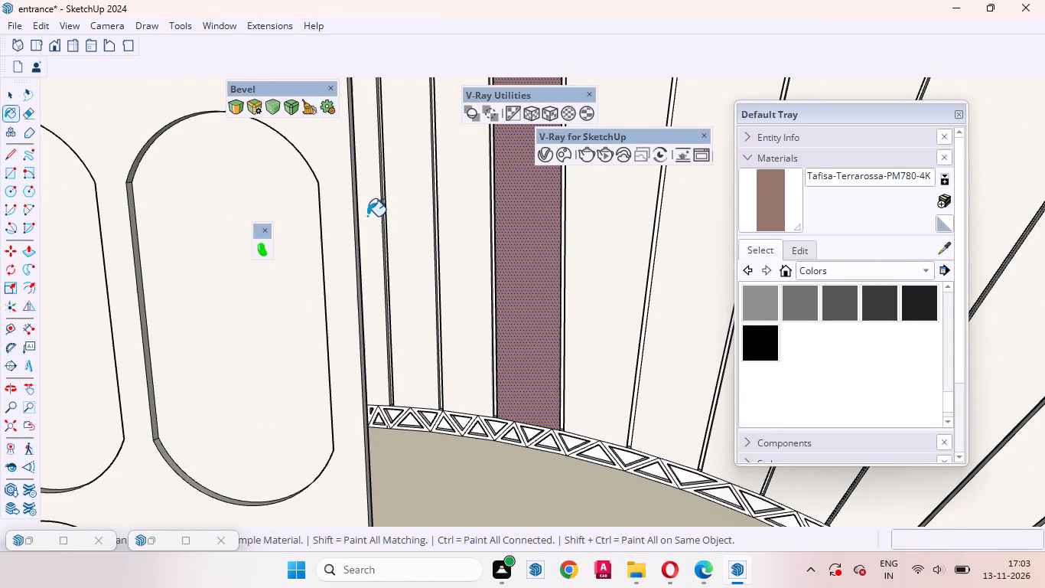
pyautogui.click(395, 208)
pyautogui.click(467, 203)
# Paint the side faces of the grooves around the narrow ray nearest the oblong pattern with the Terrarossa laminate.
pyautogui.scroll(11, 409, 216)
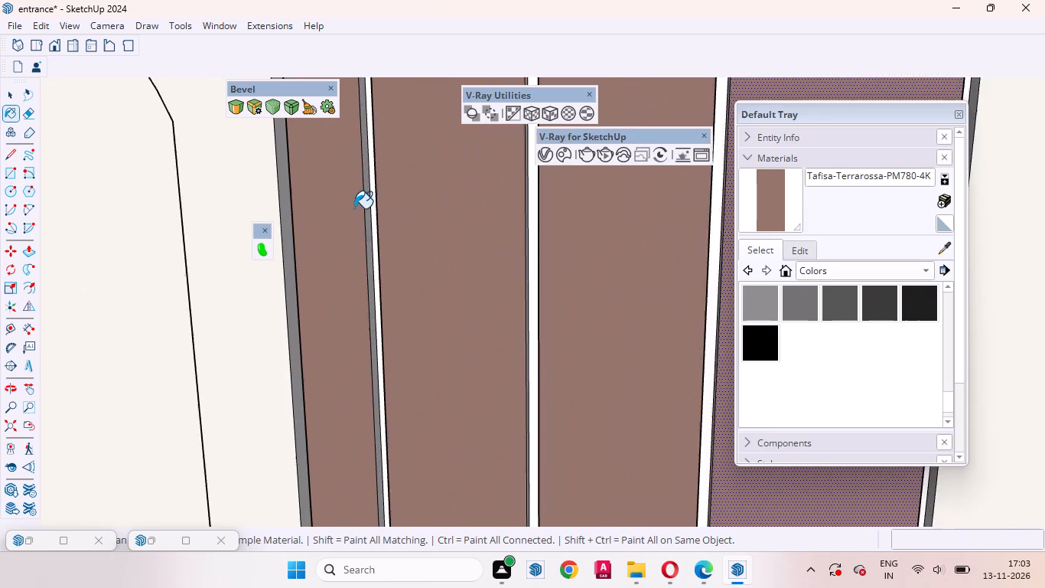
pyautogui.scroll(4, 354, 208)
pyautogui.click(372, 196)
pyautogui.moveTo(372, 196); pyautogui.dragTo(601, 212, button='middle')
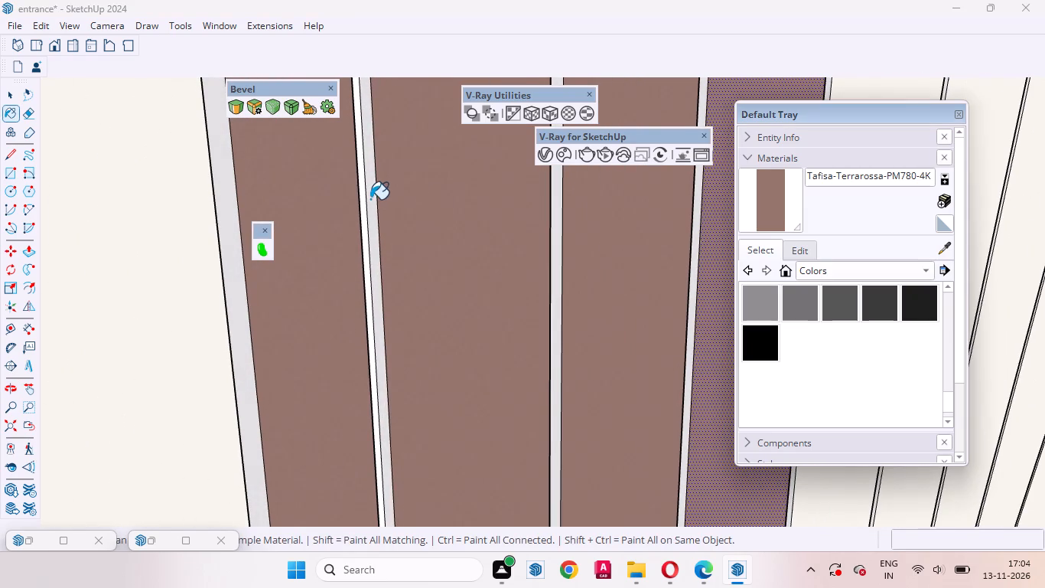
pyautogui.click(370, 199)
pyautogui.moveTo(425, 225); pyautogui.dragTo(553, 225, button='middle')
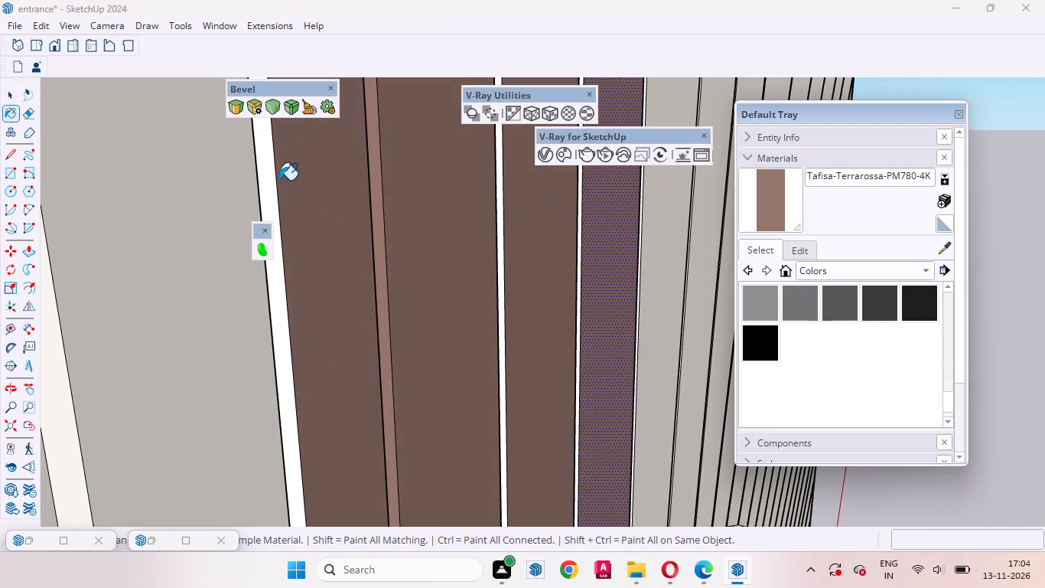
pyautogui.click(272, 177)
pyautogui.scroll(-2, 303, 238)
pyautogui.scroll(1, 301, 244)
pyautogui.scroll(-15, 301, 250)
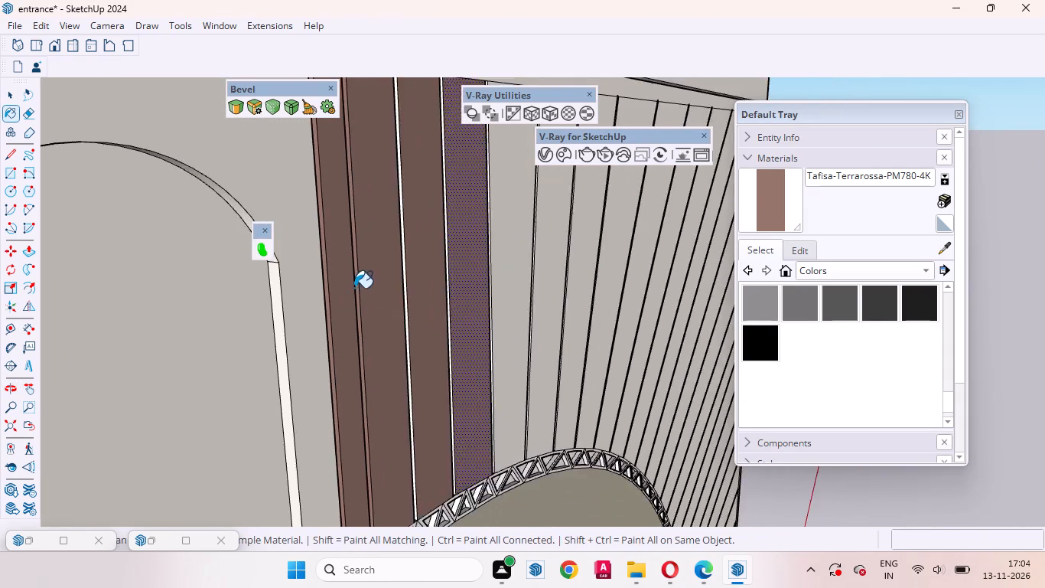
# Paint the remaining groove faces between the narrow painted rays with the Terrarossa laminate, working from both viewing angles.
pyautogui.scroll(-2, 354, 288)
pyautogui.scroll(11, 392, 332)
pyautogui.click(386, 237)
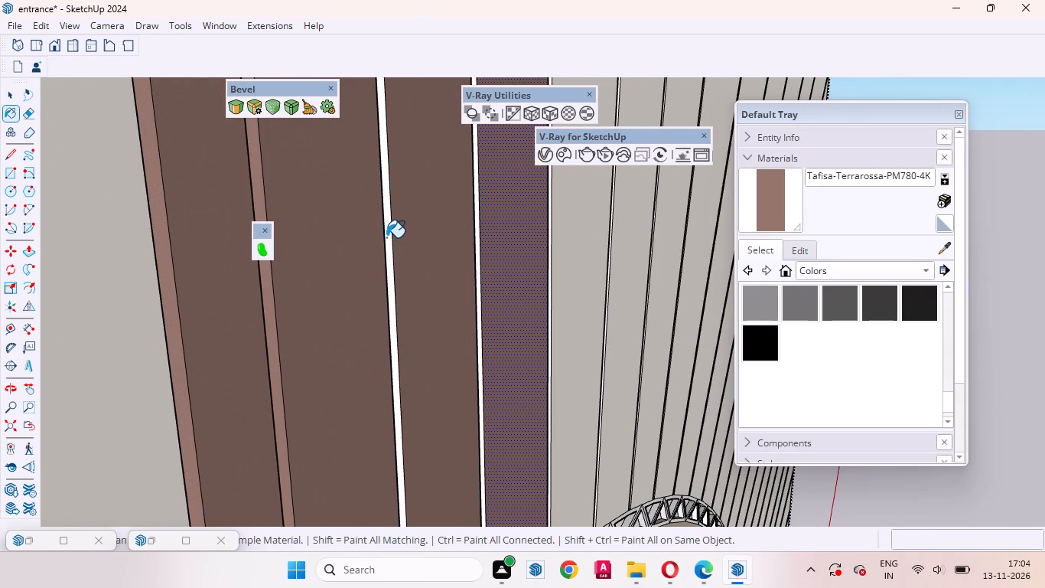
pyautogui.moveTo(405, 256); pyautogui.dragTo(233, 281, button='middle')
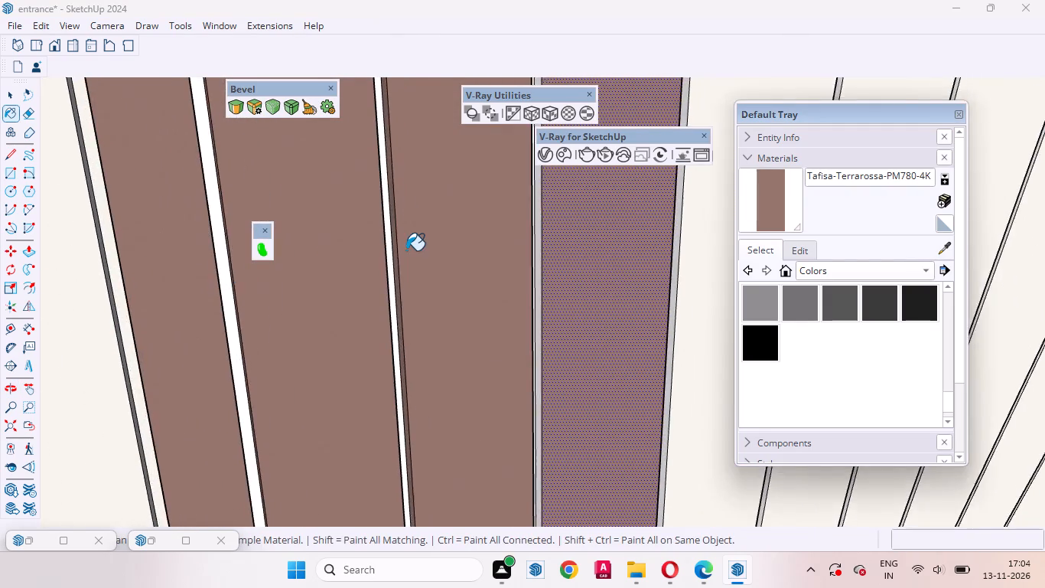
pyautogui.scroll(6, 406, 250)
pyautogui.click(380, 227)
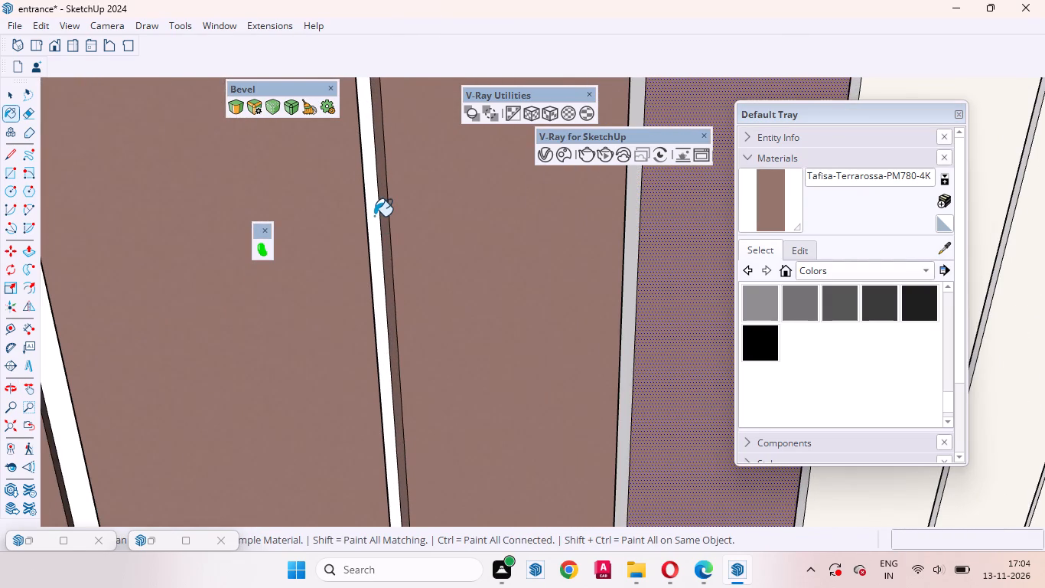
pyautogui.click(375, 214)
pyautogui.moveTo(372, 235); pyautogui.dragTo(188, 257, button='middle')
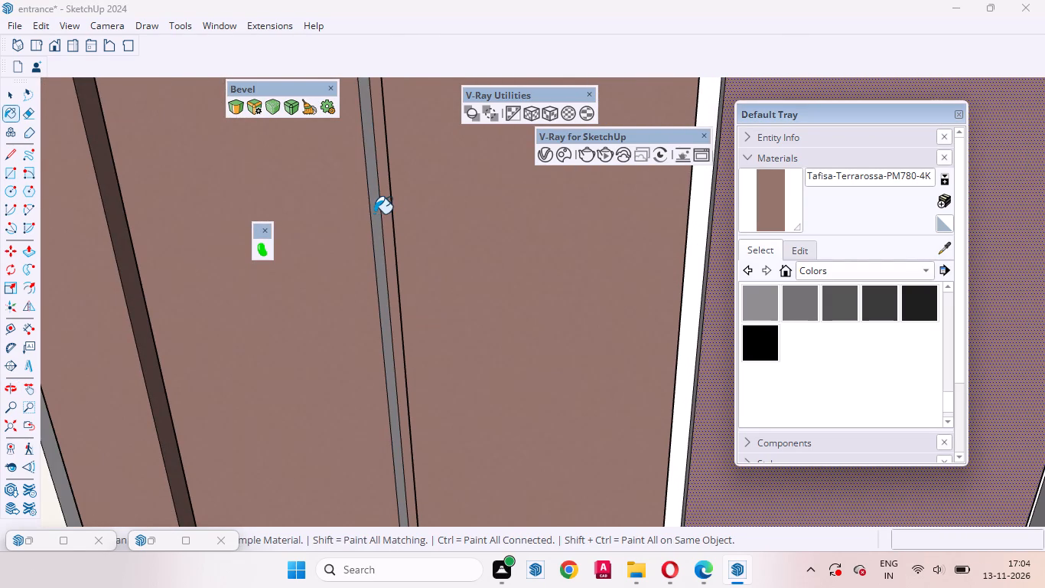
pyautogui.click(374, 214)
pyautogui.scroll(-7, 558, 287)
pyautogui.scroll(9, 250, 266)
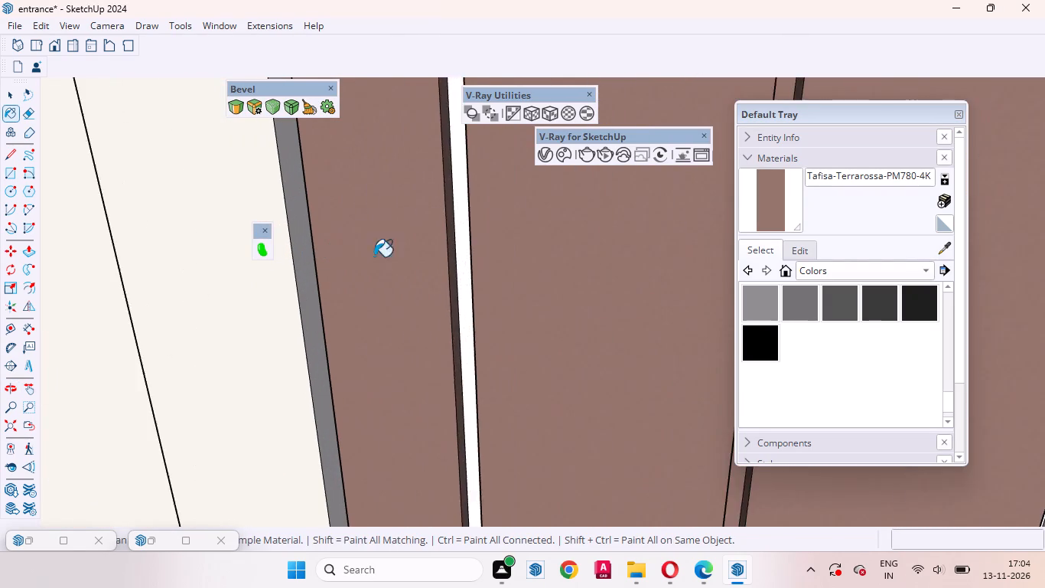
pyautogui.scroll(2, 374, 256)
pyautogui.click(508, 230)
pyautogui.moveTo(513, 249); pyautogui.dragTo(617, 259, button='middle')
pyautogui.scroll(-3, 454, 270)
pyautogui.scroll(1, 445, 274)
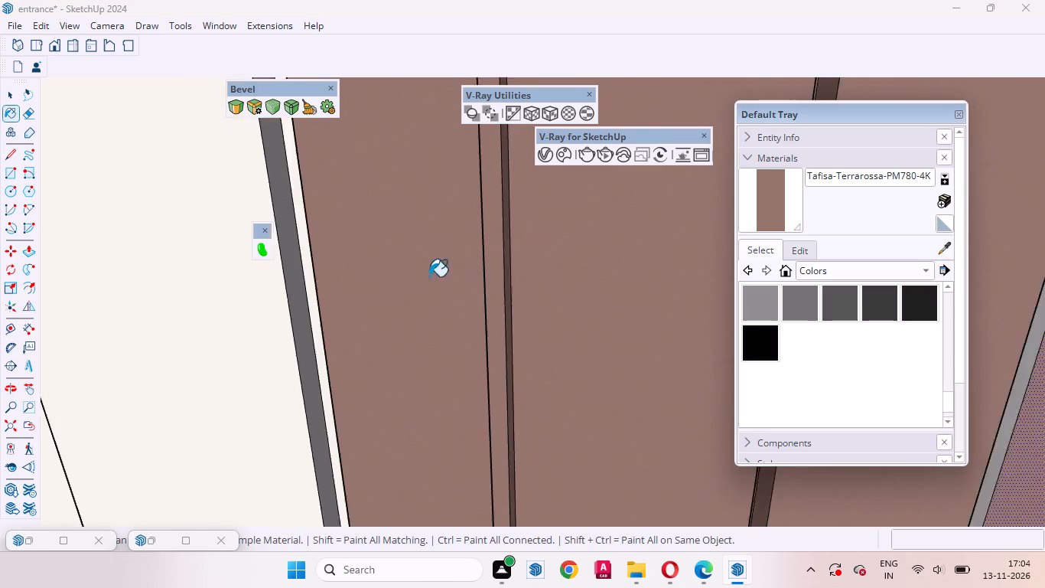
pyautogui.scroll(-20, 384, 268)
pyautogui.scroll(-7, 384, 268)
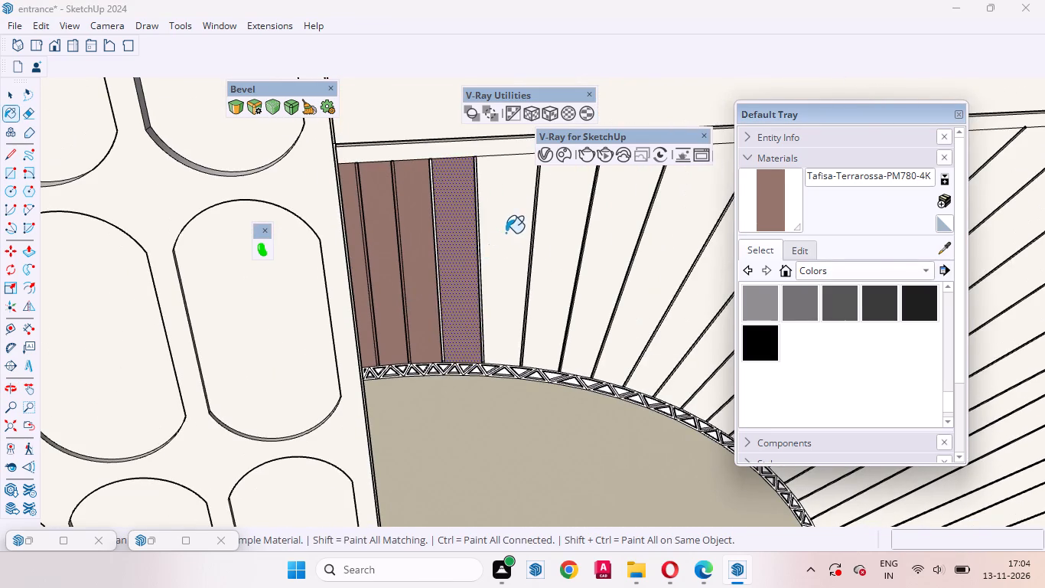
# Paint the next seven rays along the top edge of the sunburst with the Terrarossa laminate.
pyautogui.click(506, 233)
pyautogui.click(583, 236)
pyautogui.click(551, 236)
pyautogui.click(619, 235)
pyautogui.scroll(-8, 340, 273)
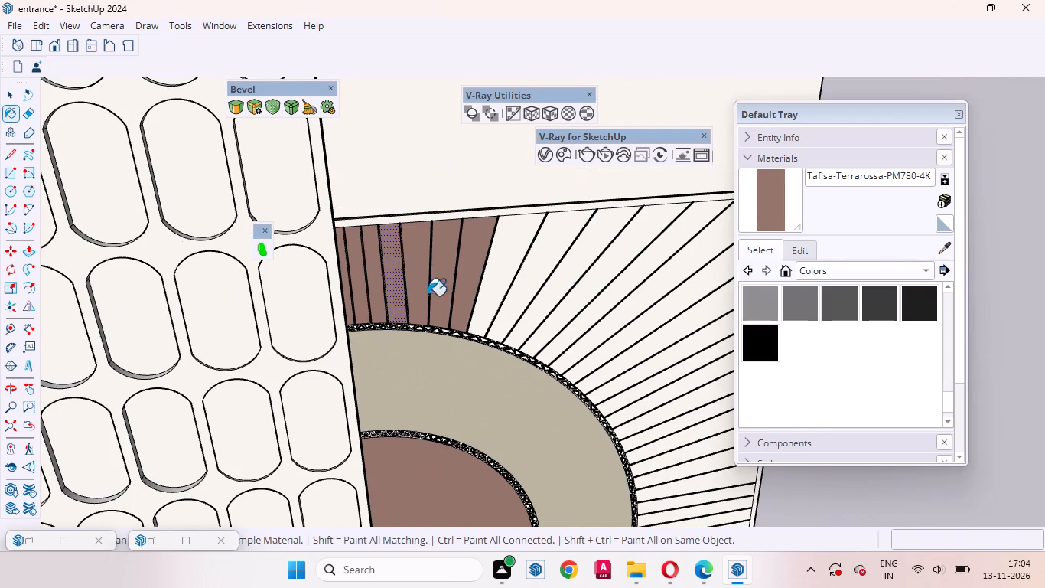
pyautogui.click(497, 253)
pyautogui.click(539, 251)
pyautogui.click(573, 256)
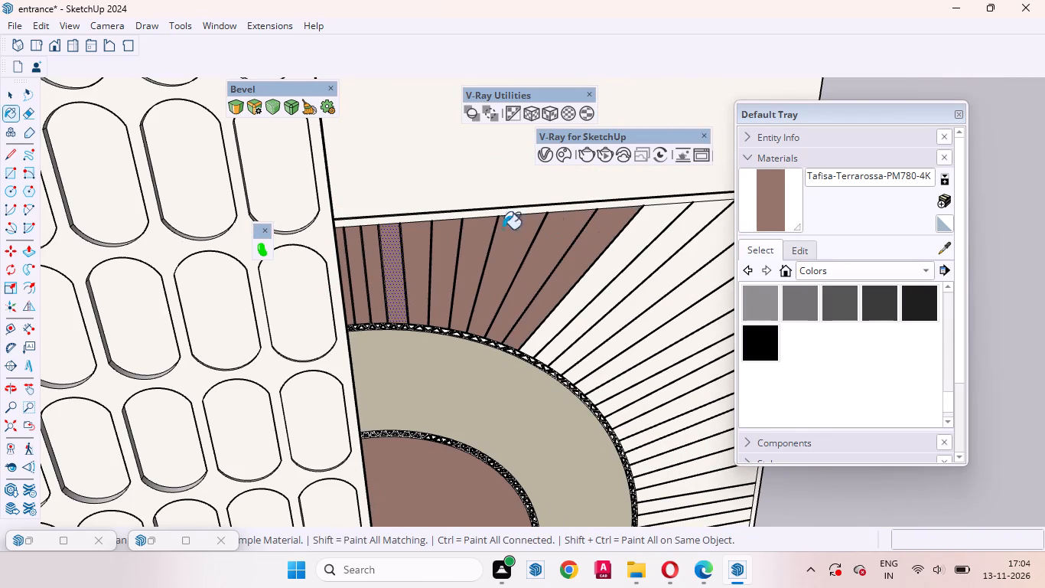
# Continue the Terrarossa laminate over six more rays, up to and around the sunburst's upper outer corner.
pyautogui.scroll(5, 383, 240)
pyautogui.scroll(-17, 340, 230)
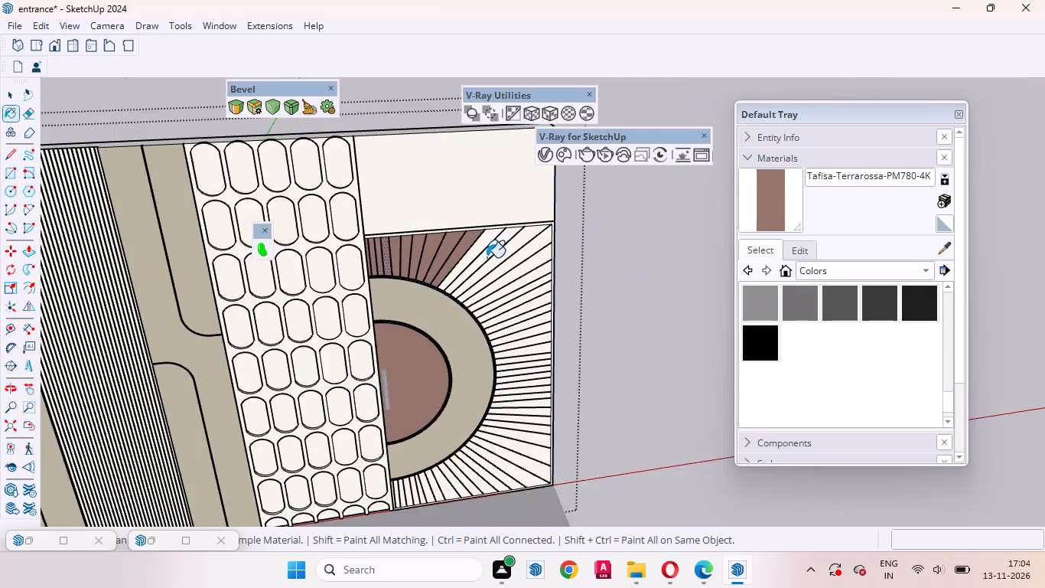
pyautogui.scroll(7, 487, 257)
pyautogui.click(470, 247)
pyautogui.click(490, 246)
pyautogui.click(533, 247)
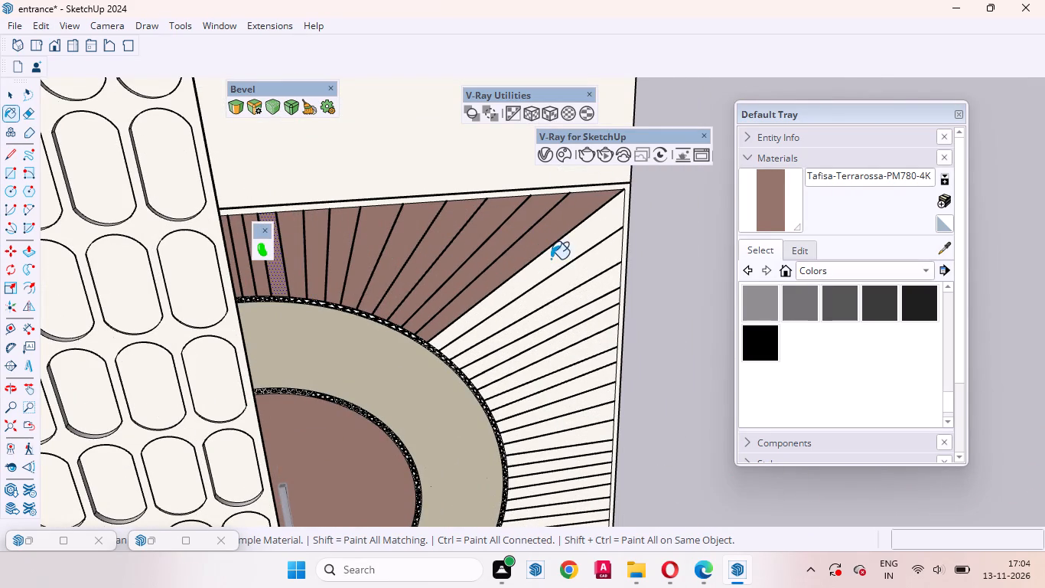
pyautogui.click(551, 259)
pyautogui.click(565, 283)
pyautogui.click(568, 303)
# Paint eight rays around the sunburst's lower outer corner with the Terrarossa laminate.
pyautogui.scroll(-9, 526, 263)
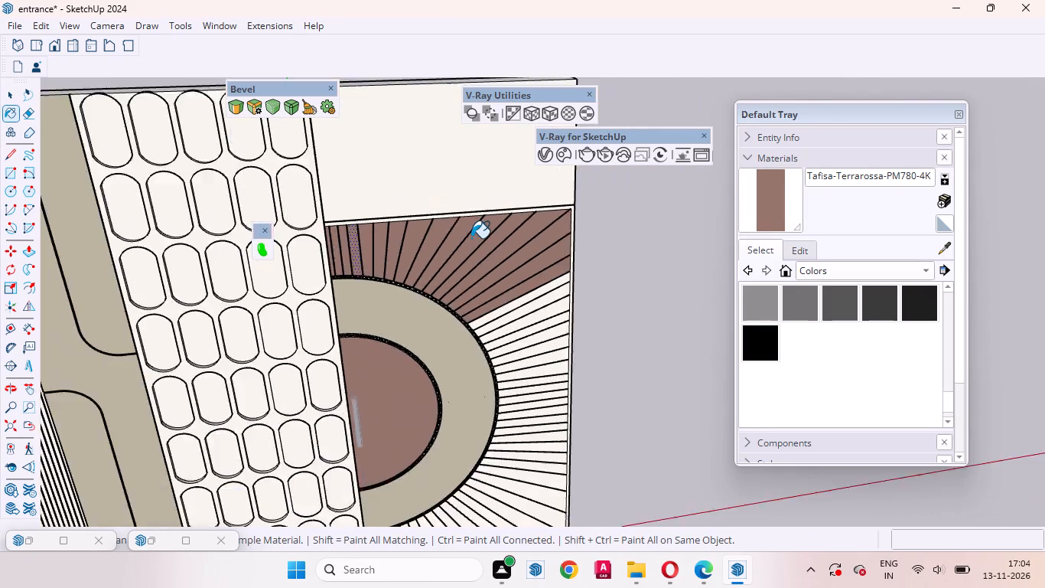
pyautogui.scroll(-7, 471, 238)
pyautogui.scroll(7, 463, 361)
pyautogui.scroll(-7, 487, 382)
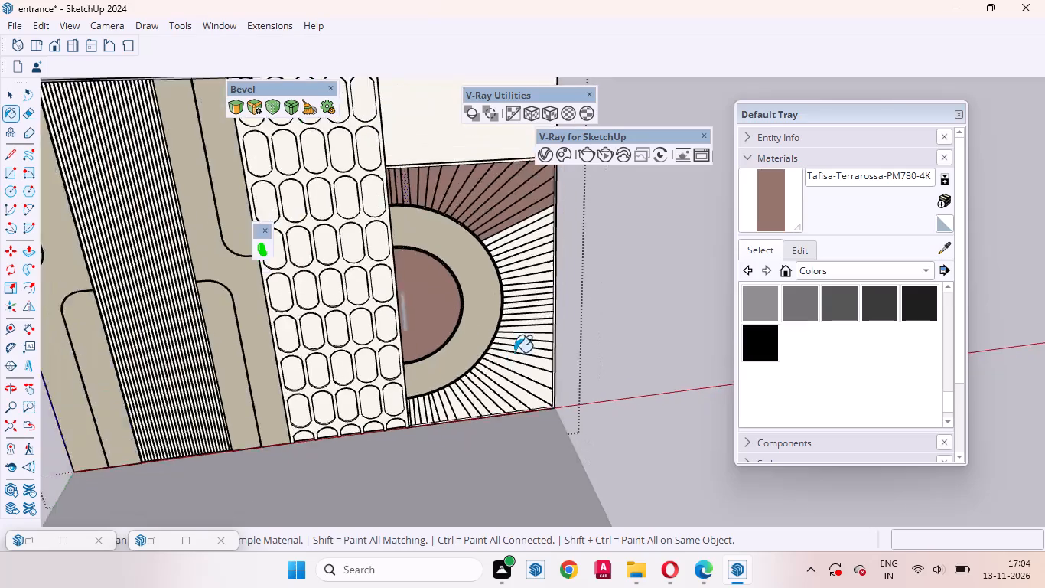
pyautogui.moveTo(474, 346); pyautogui.dragTo(448, 239, button='middle')
pyautogui.scroll(6, 472, 395)
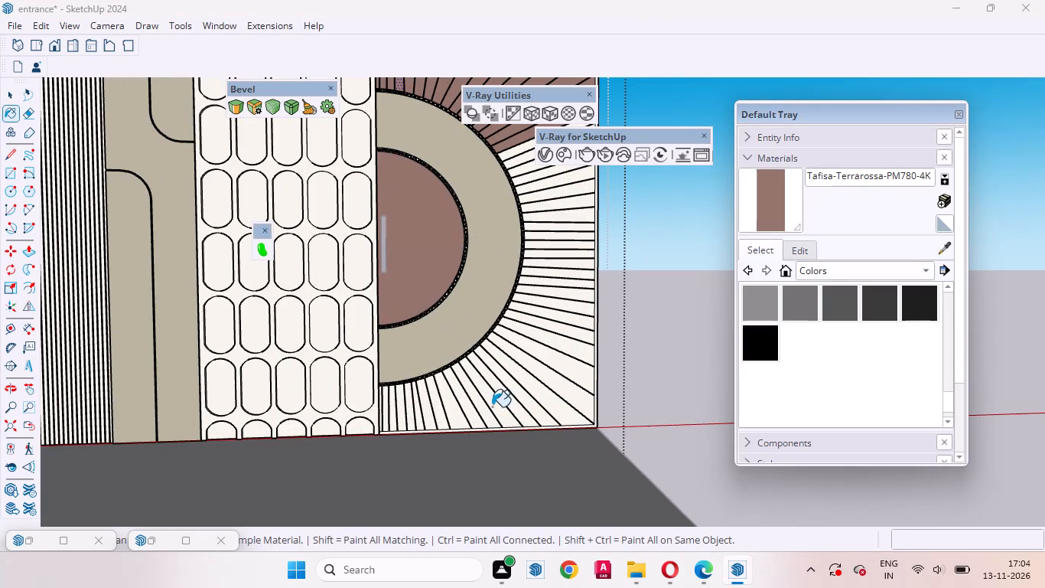
pyautogui.click(490, 406)
pyautogui.click(499, 401)
pyautogui.click(503, 394)
pyautogui.click(509, 388)
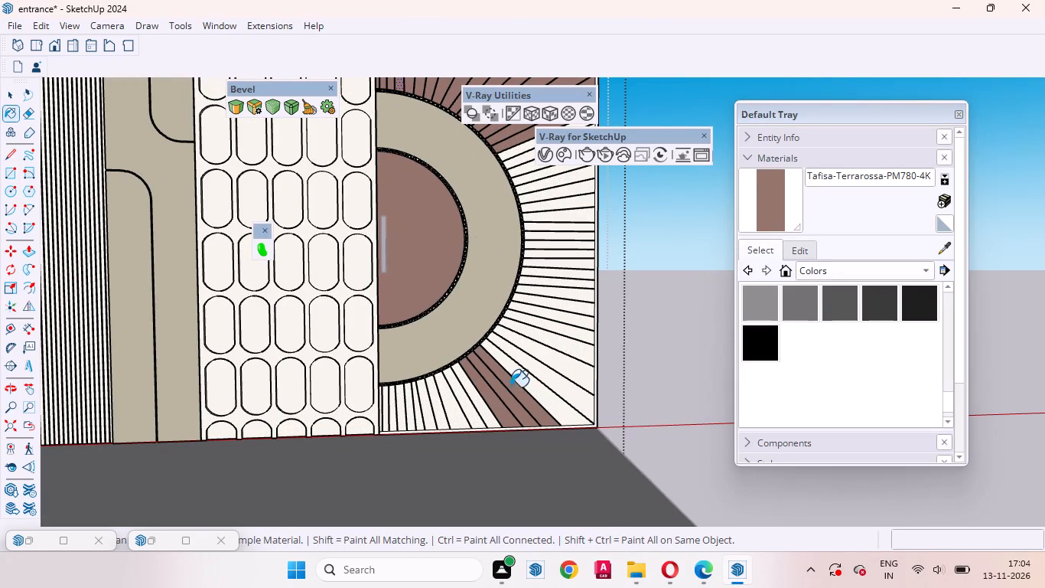
pyautogui.click(519, 375)
pyautogui.click(522, 364)
pyautogui.click(532, 350)
pyautogui.click(541, 332)
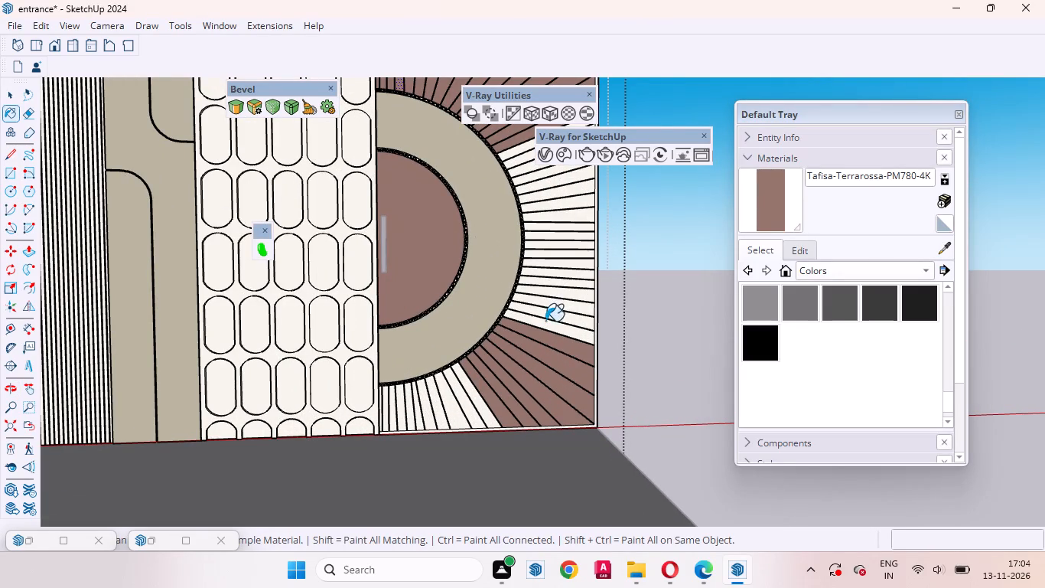
# Paint rays along the sunburst's outer vertical edge with the Terrarossa laminate, working upward from the lower corner.
pyautogui.click(546, 319)
pyautogui.click(552, 305)
pyautogui.click(560, 289)
pyautogui.click(563, 273)
pyautogui.click(565, 258)
pyautogui.click(568, 244)
pyautogui.click(571, 234)
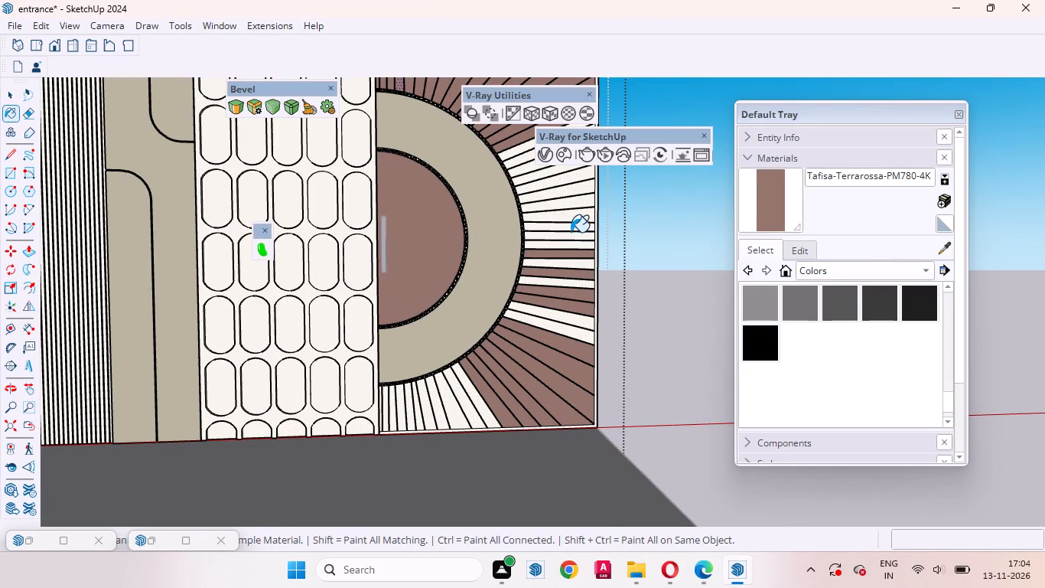
pyautogui.click(571, 223)
pyautogui.click(572, 212)
pyautogui.click(573, 201)
pyautogui.click(573, 188)
# Paint the remaining white rays in the upper part of the sunburst's outer vertical edge with the Terrarossa laminate.
pyautogui.scroll(-4, 526, 475)
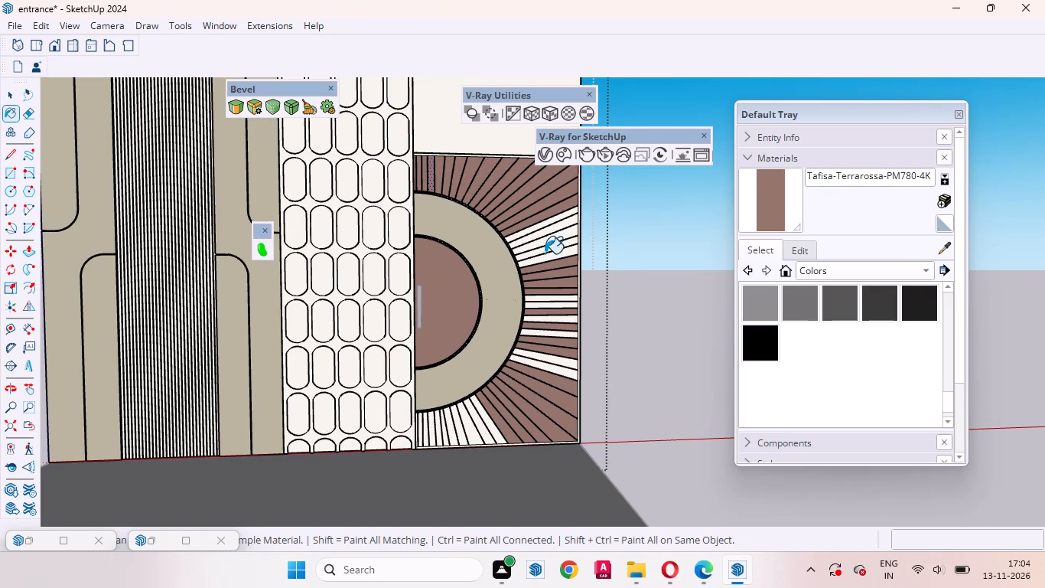
pyautogui.click(537, 227)
pyautogui.doubleClick(542, 237)
pyautogui.click(543, 248)
pyautogui.click(544, 253)
pyautogui.click(552, 280)
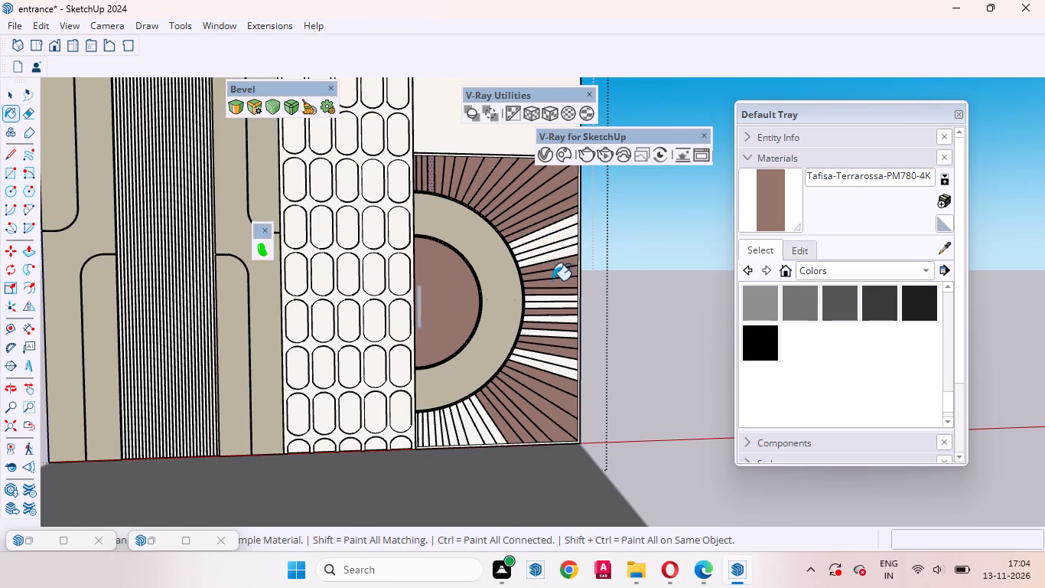
pyautogui.scroll(6, 538, 253)
pyautogui.click(531, 220)
pyautogui.click(534, 227)
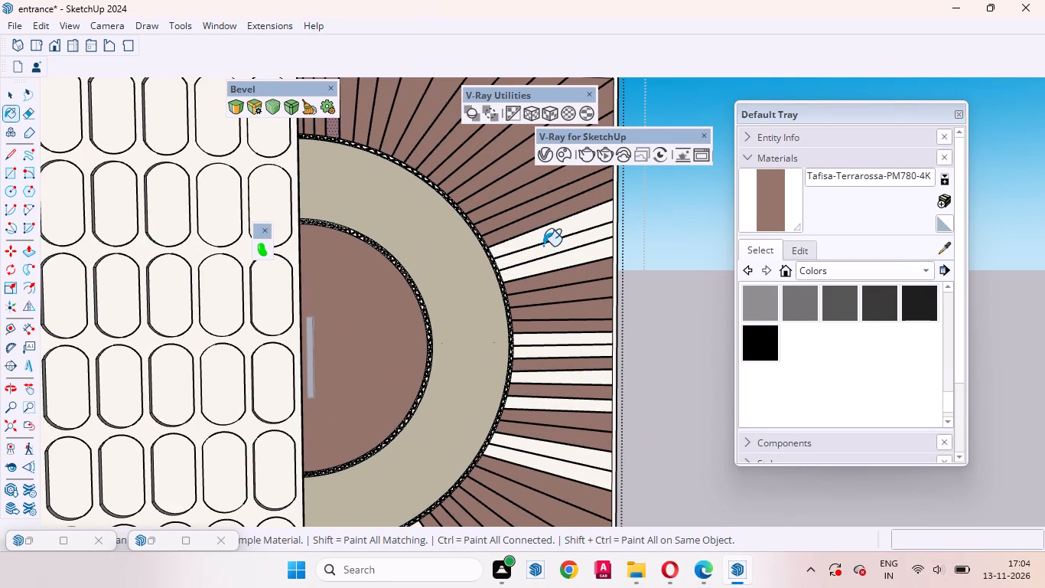
pyautogui.click(545, 234)
pyautogui.click(560, 260)
pyautogui.click(552, 248)
# Fill the unpainted rays along the middle and lower part of the sunburst's outer vertical edge with the Terrarossa laminate.
pyautogui.click(564, 337)
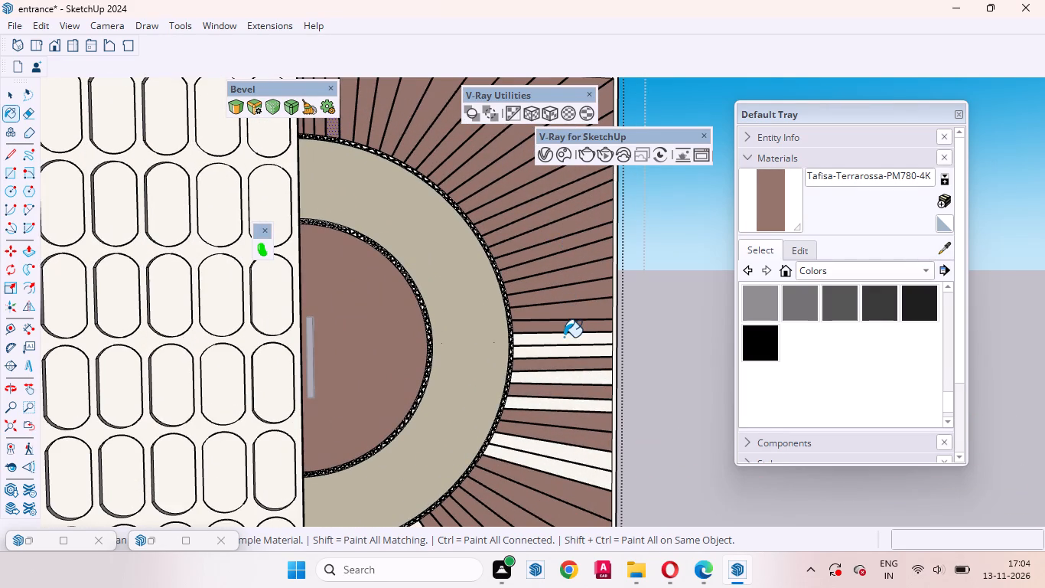
pyautogui.click(555, 354)
pyautogui.click(577, 377)
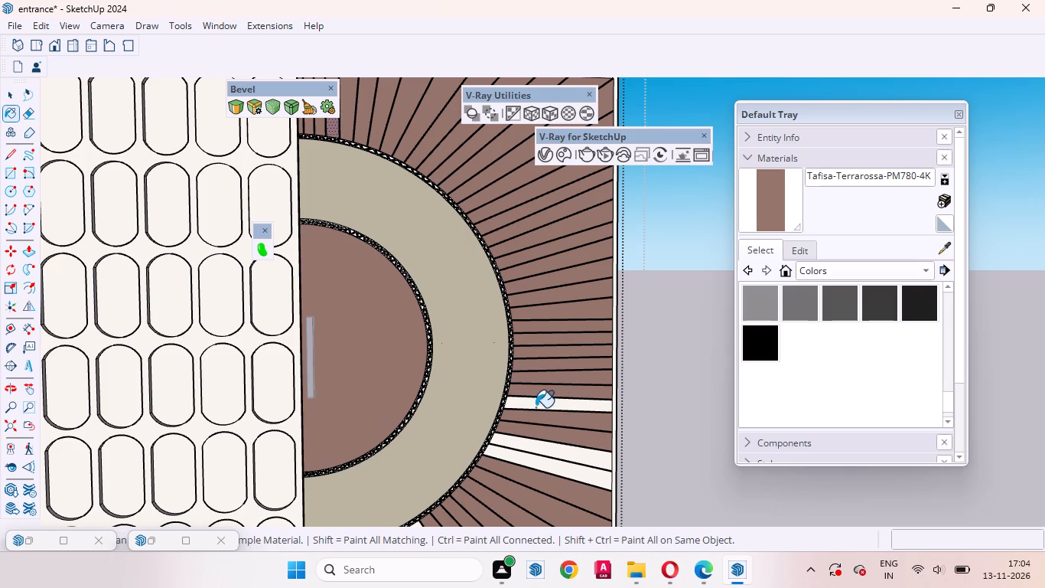
pyautogui.click(536, 407)
pyautogui.click(556, 456)
pyautogui.click(565, 475)
# Paint eight rays along the sunburst's bottom edge with the Terrarossa laminate, working outward from the capsule-pattern panel.
pyautogui.scroll(-5, 559, 301)
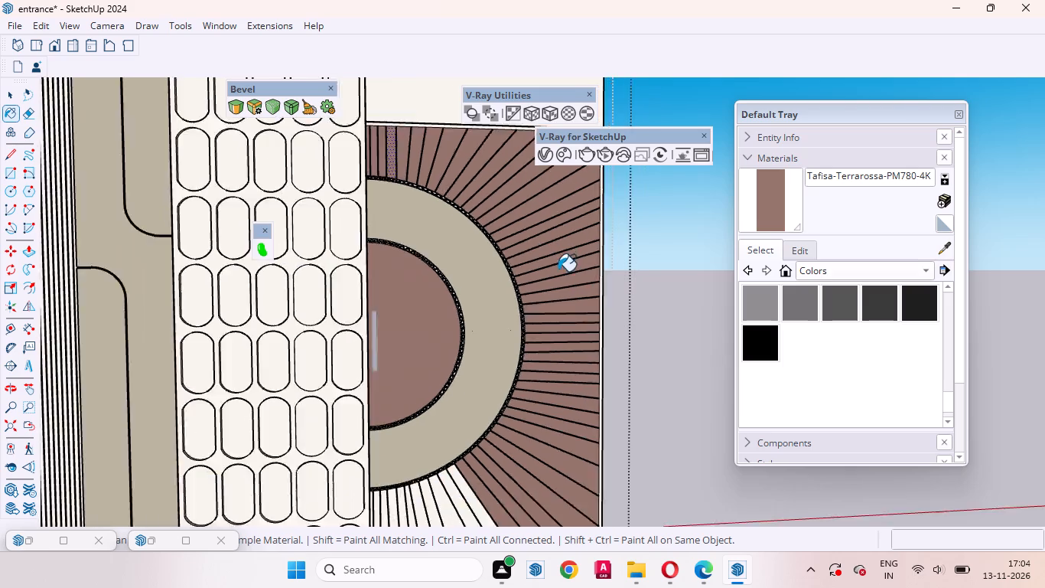
pyautogui.scroll(-3, 558, 271)
pyautogui.scroll(8, 491, 445)
pyautogui.scroll(11, 373, 427)
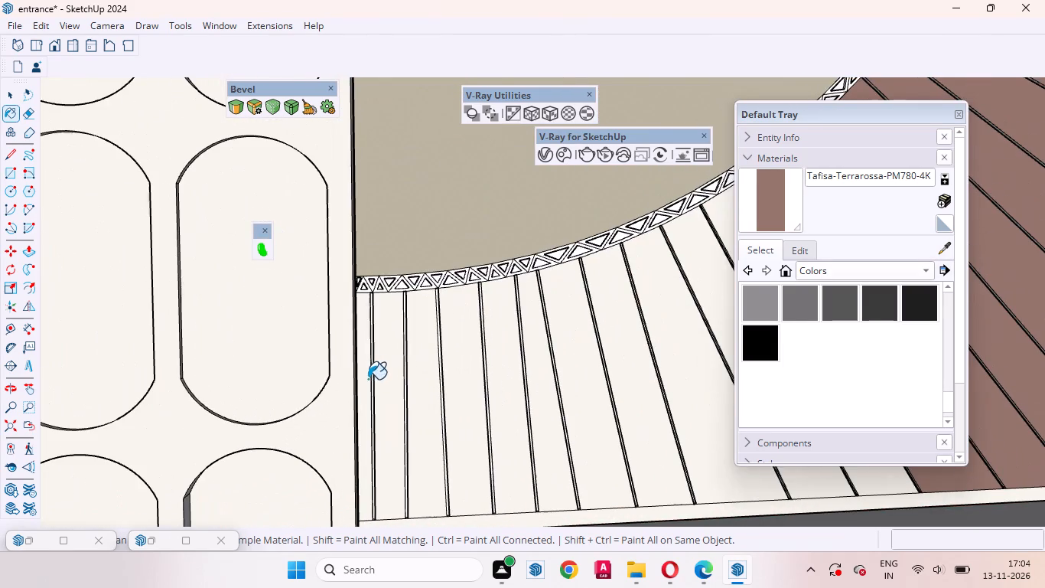
pyautogui.click(366, 372)
pyautogui.click(387, 360)
pyautogui.click(413, 340)
pyautogui.click(447, 325)
pyautogui.click(507, 324)
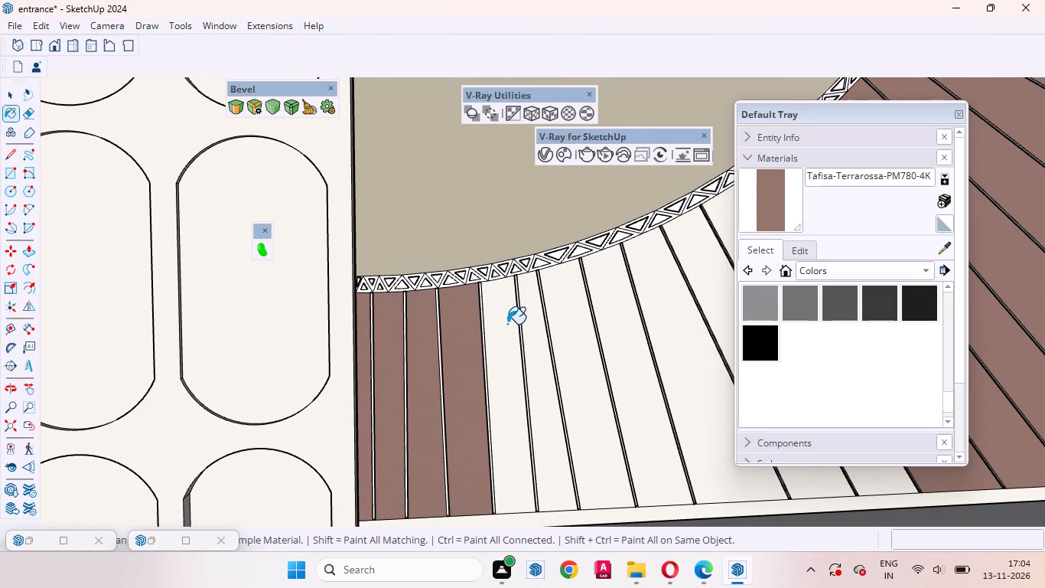
pyautogui.click(555, 321)
pyautogui.click(536, 325)
pyautogui.click(620, 321)
# Paint the last three white rays along the sunburst's bottom edge with the Terrarossa laminate.
pyautogui.scroll(-3, 362, 413)
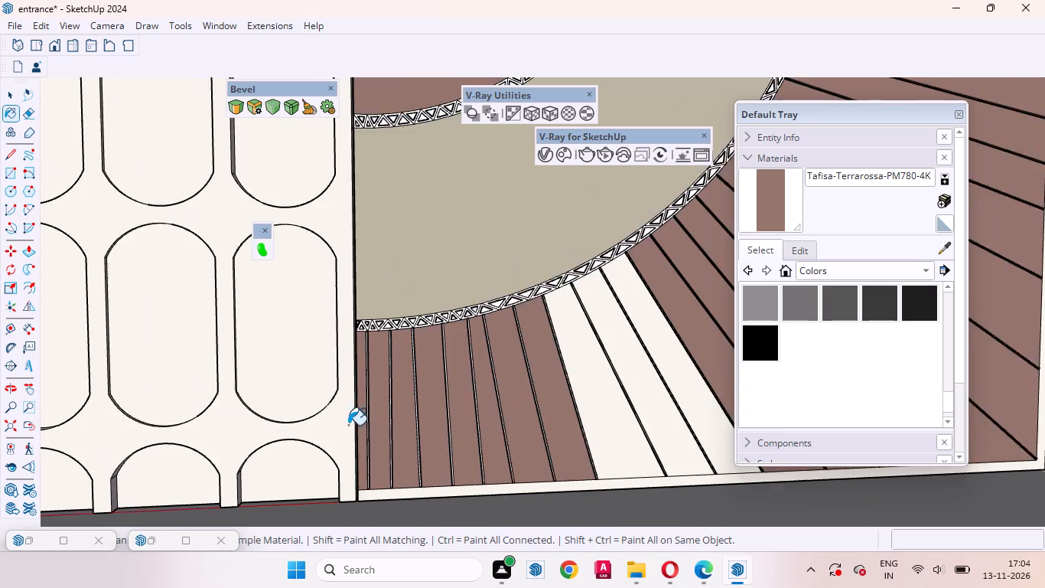
pyautogui.scroll(-4, 348, 425)
pyautogui.scroll(3, 490, 400)
pyautogui.click(541, 376)
pyautogui.click(574, 354)
pyautogui.click(609, 338)
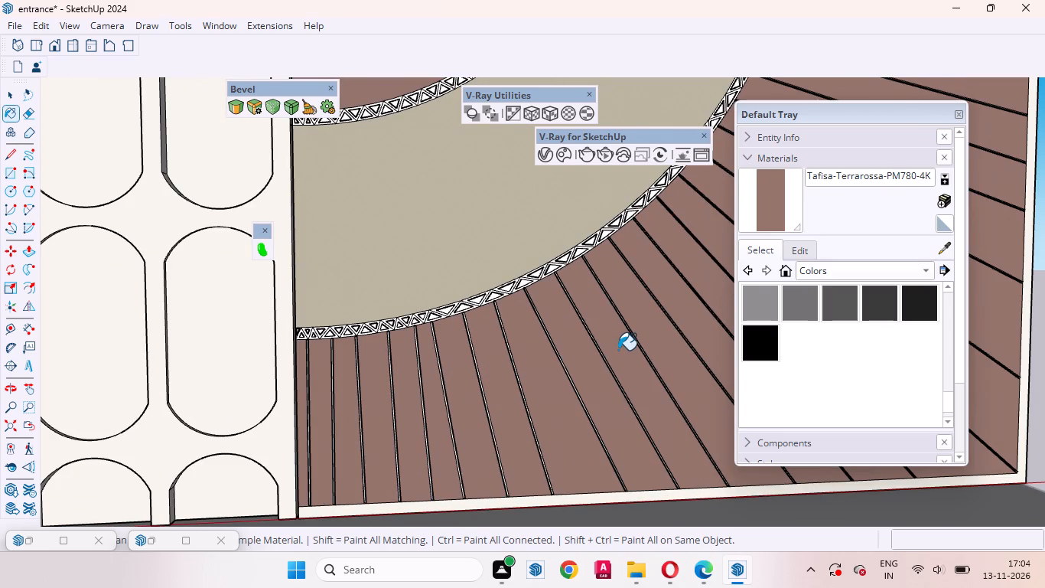
# Sample the Uniboard-L19-Putty-4K laminate from the curved band and paint the front face of the sunburst's thin border frame.
pyautogui.scroll(-12, 516, 448)
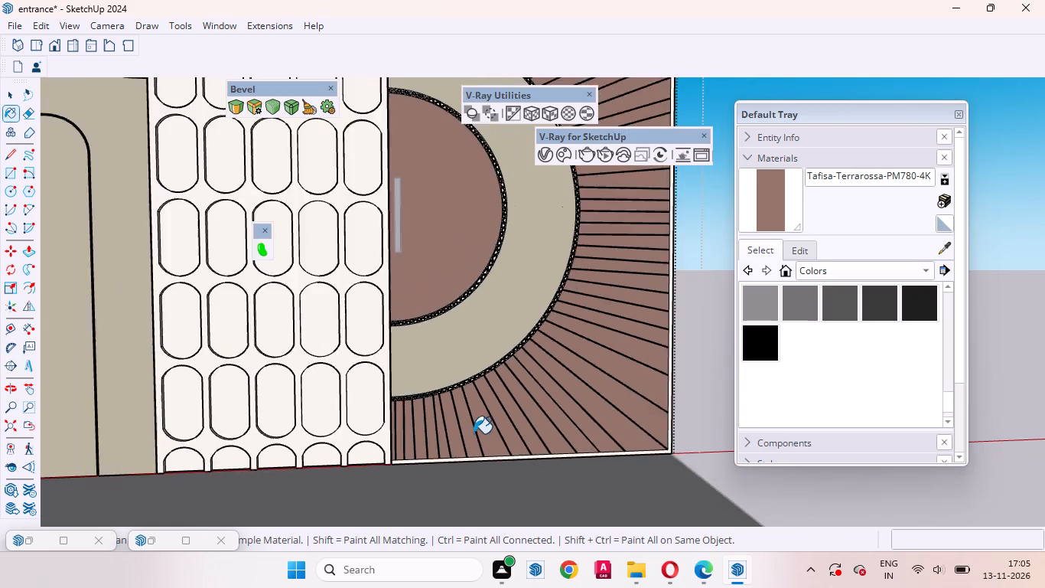
pyautogui.scroll(-8, 474, 433)
pyautogui.scroll(3, 462, 239)
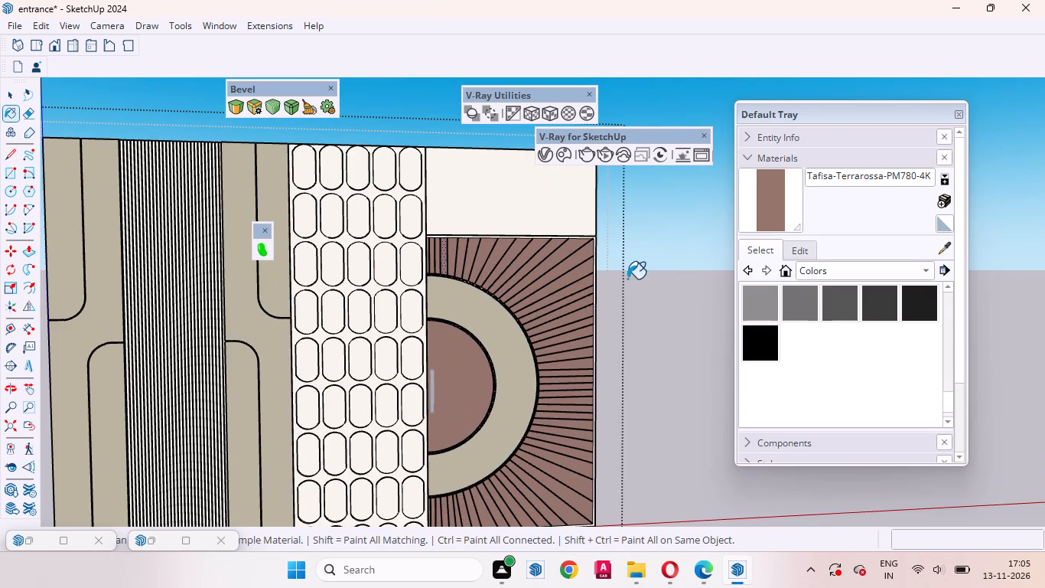
pyautogui.press('space')
pyautogui.click(946, 245)
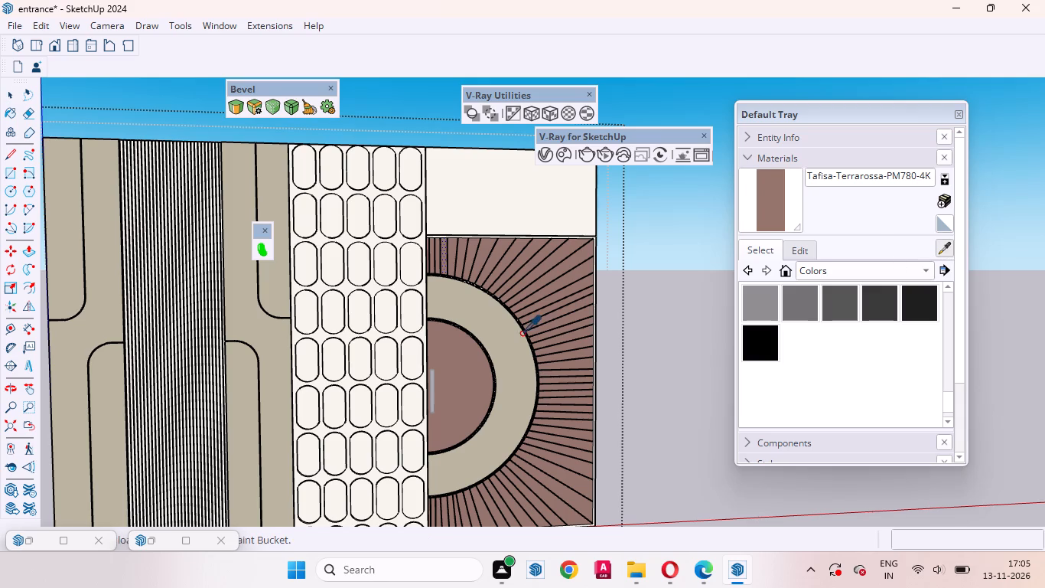
pyautogui.click(514, 338)
pyautogui.scroll(19, 607, 243)
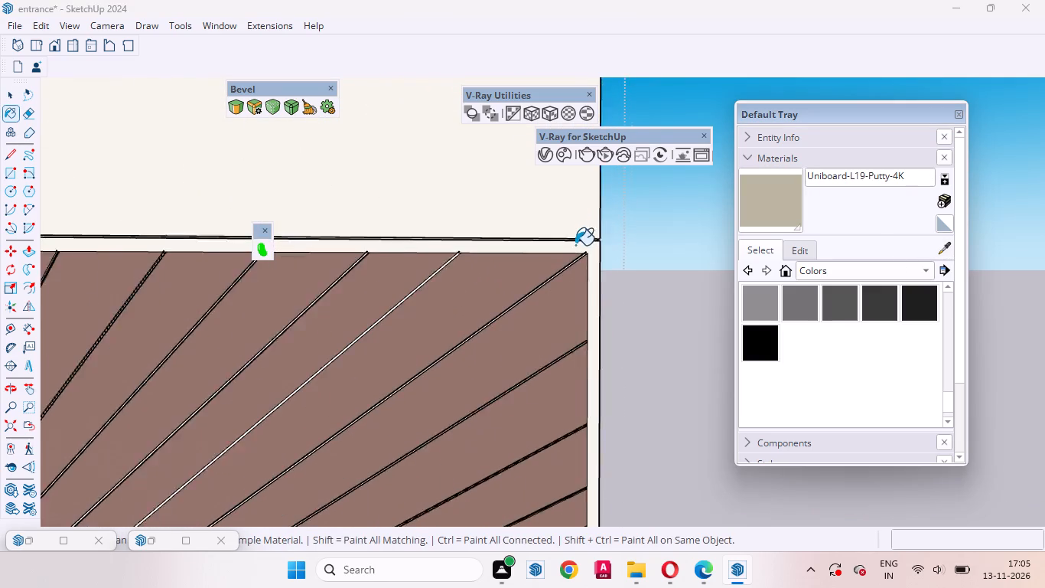
pyautogui.scroll(2, 575, 245)
pyautogui.click(571, 247)
pyautogui.scroll(-10, 457, 302)
pyautogui.scroll(1, 509, 323)
pyautogui.scroll(-4, 509, 323)
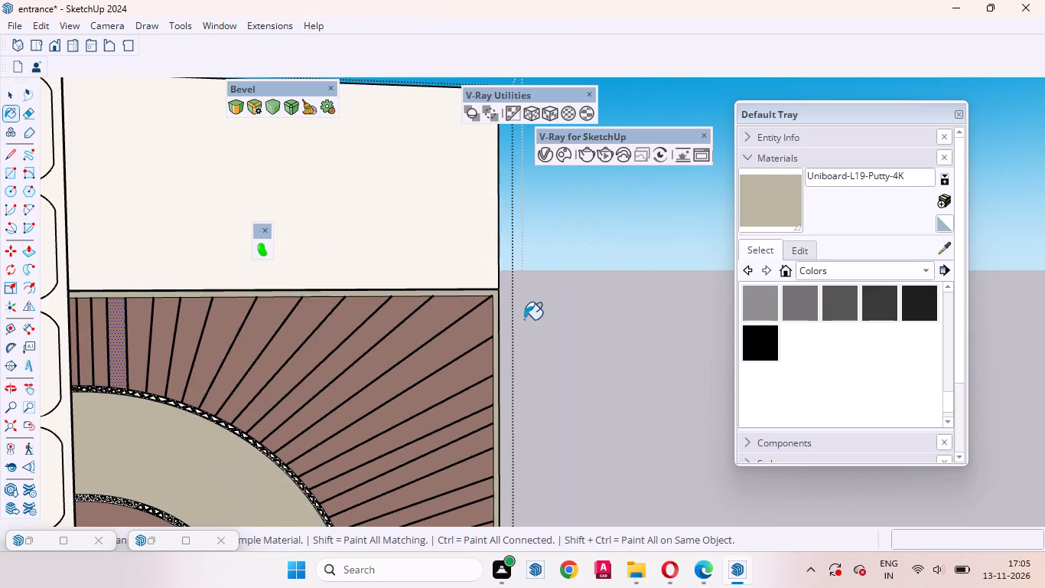
# Paint the outer side and top faces of the sunburst's border frame with Uniboard-L19-Putty-4K.
pyautogui.moveTo(552, 337); pyautogui.dragTo(219, 369, button='middle')
pyautogui.scroll(14, 519, 256)
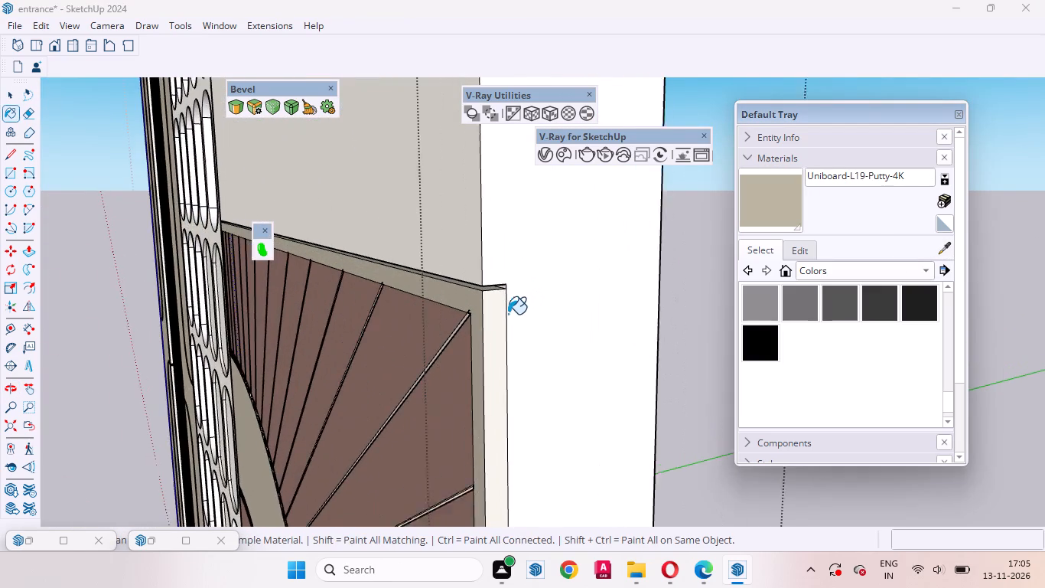
pyautogui.scroll(2, 508, 314)
pyautogui.click(487, 312)
pyautogui.scroll(12, 487, 302)
pyautogui.click(486, 261)
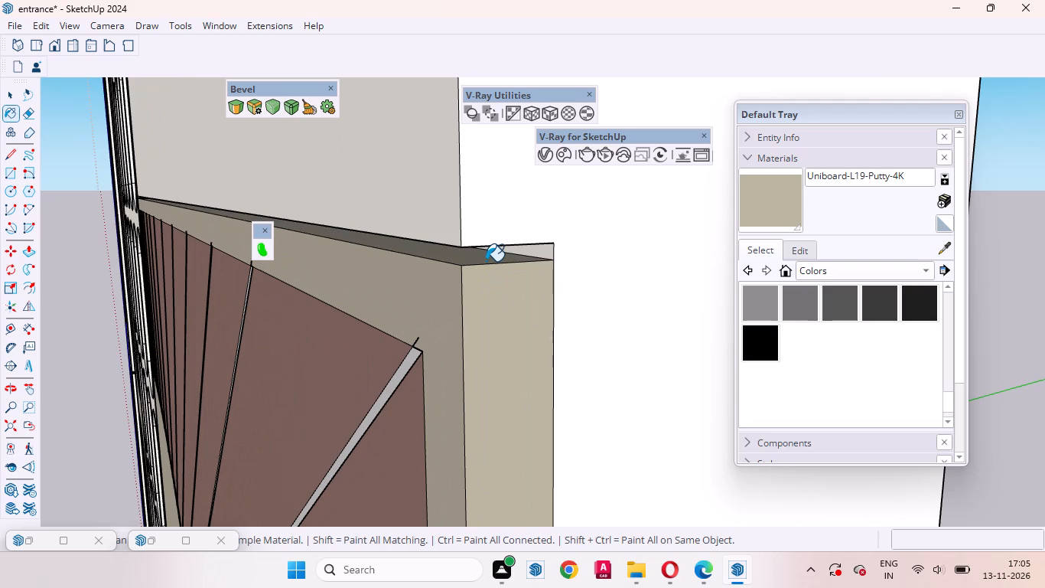
# Paint the underside of the sunburst's border frame at the lower outer corner with Uniboard-L19-Putty-4K.
pyautogui.scroll(-20, 506, 255)
pyautogui.scroll(-9, 506, 255)
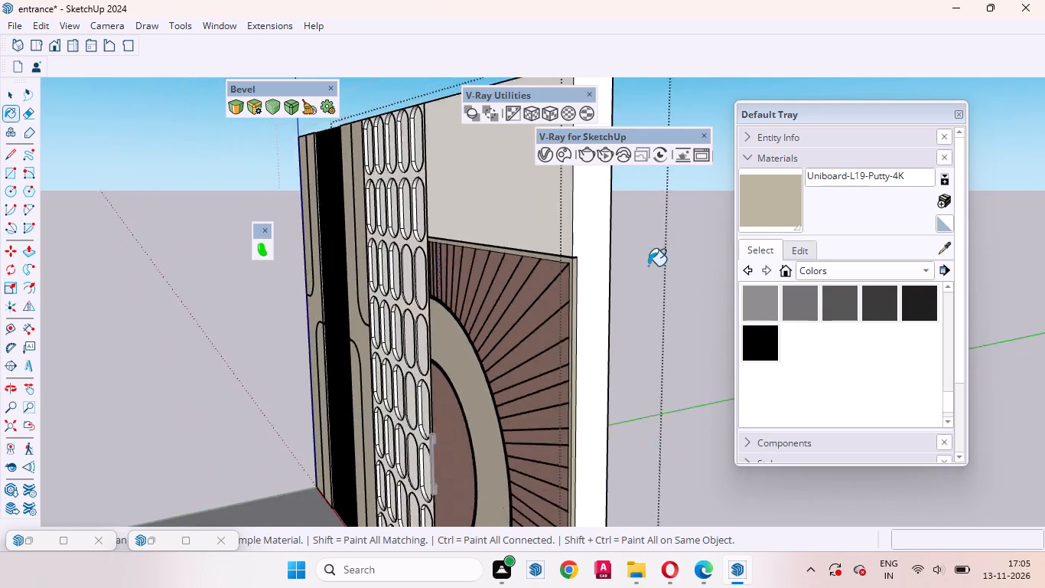
pyautogui.scroll(-10, 648, 266)
pyautogui.scroll(20, 622, 410)
pyautogui.scroll(5, 622, 410)
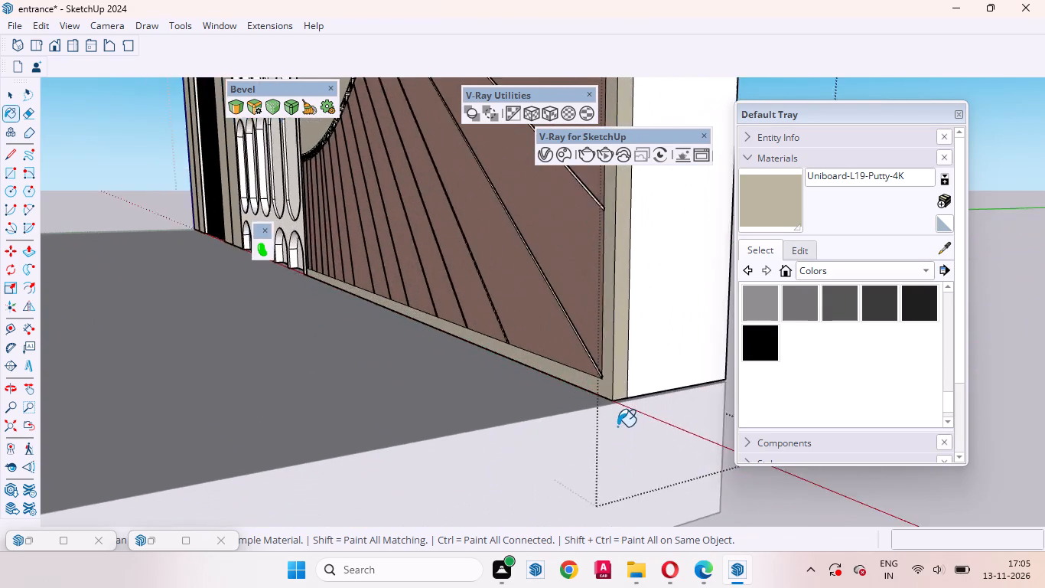
pyautogui.scroll(20, 617, 426)
pyautogui.scroll(4, 617, 426)
pyautogui.moveTo(606, 376); pyautogui.dragTo(617, 316, button='middle')
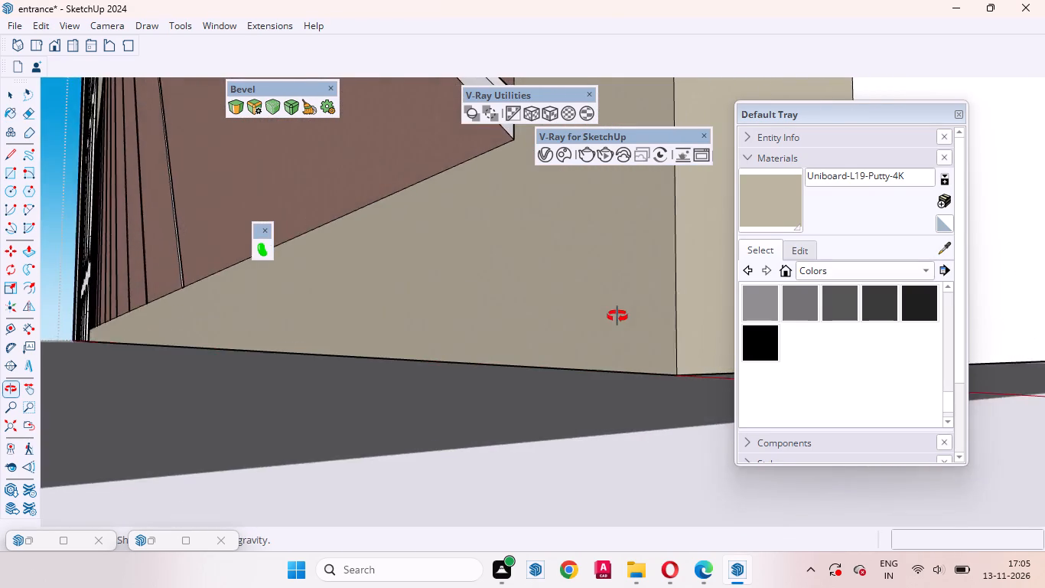
pyautogui.moveTo(617, 316); pyautogui.dragTo(624, 317, button='middle')
pyautogui.scroll(13, 687, 360)
pyautogui.scroll(-4, 651, 390)
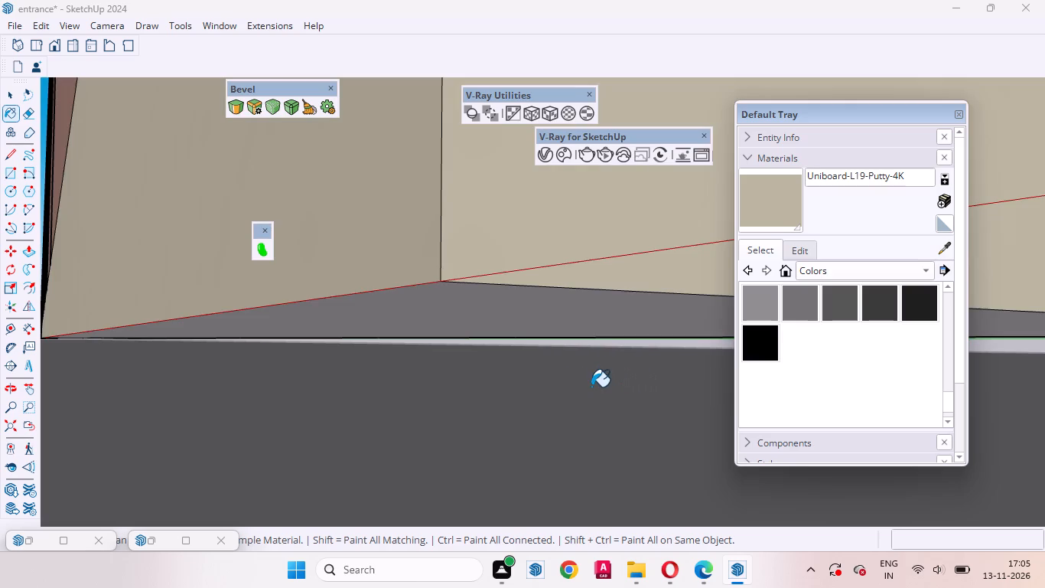
pyautogui.click(493, 314)
pyautogui.press('space')
# Erase the stray line protruding from the diagonal groove onto the border frame at the sunburst's lower outer corner.
pyautogui.scroll(-4, 493, 380)
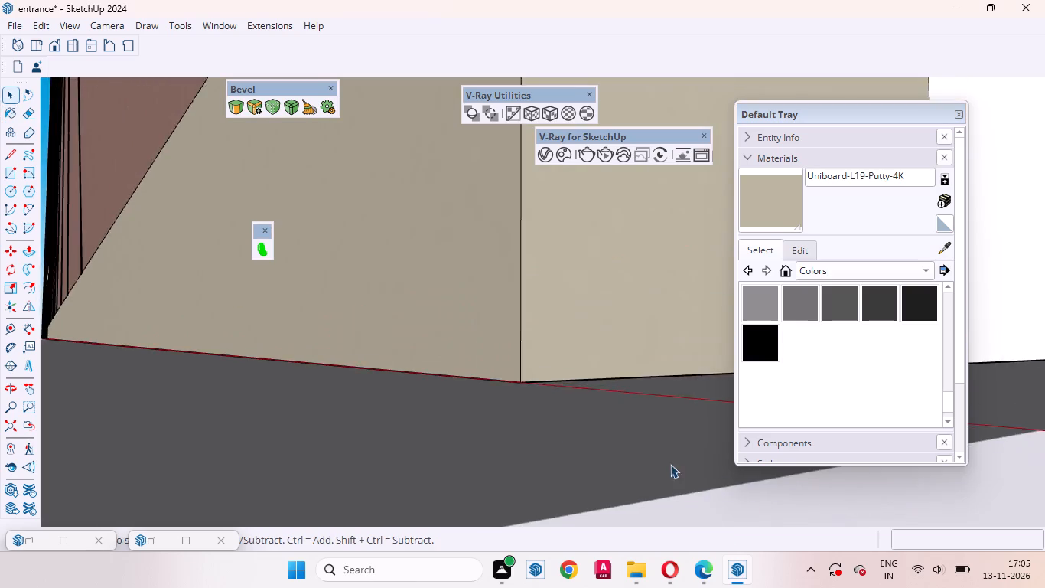
pyautogui.scroll(-4, 670, 464)
pyautogui.moveTo(314, 409); pyautogui.dragTo(754, 523, button='middle')
pyautogui.scroll(-10, 503, 502)
pyautogui.scroll(1, 348, 348)
pyautogui.scroll(-9, 350, 349)
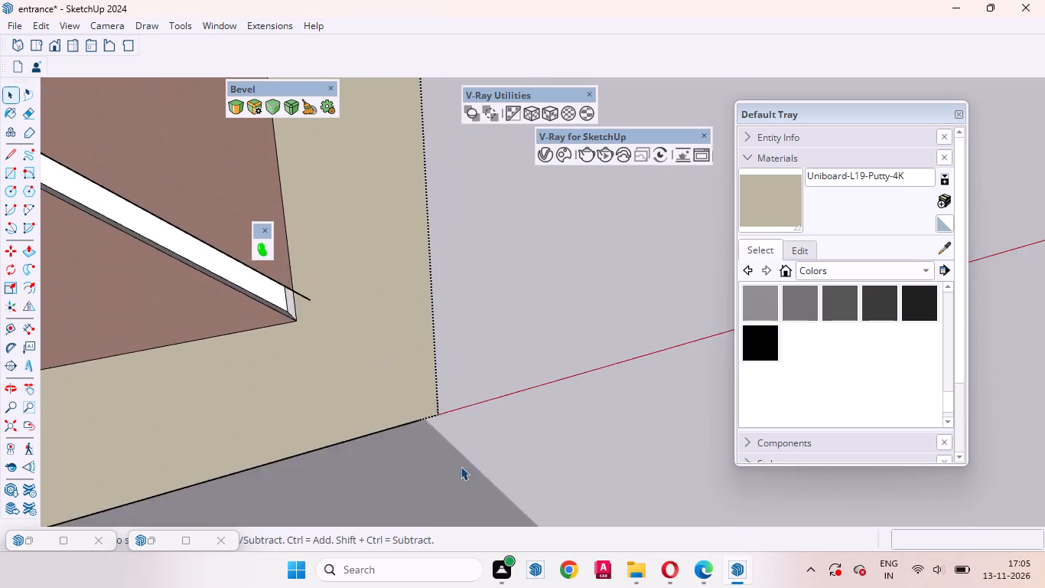
pyautogui.scroll(-4, 461, 466)
pyautogui.scroll(12, 308, 328)
pyautogui.moveTo(388, 389); pyautogui.dragTo(448, 324, button='middle')
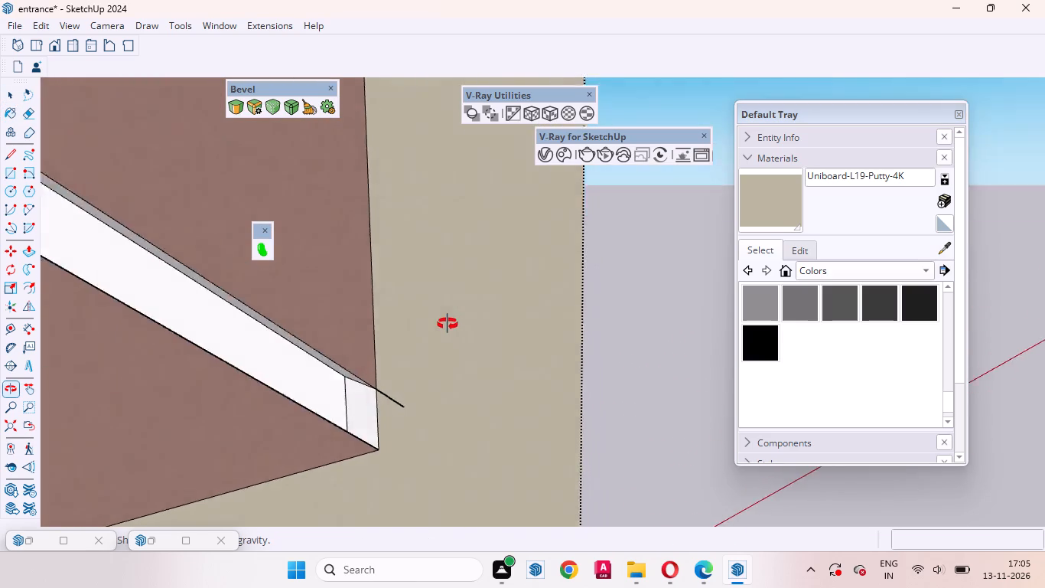
pyautogui.moveTo(448, 324); pyautogui.dragTo(444, 309, button='middle')
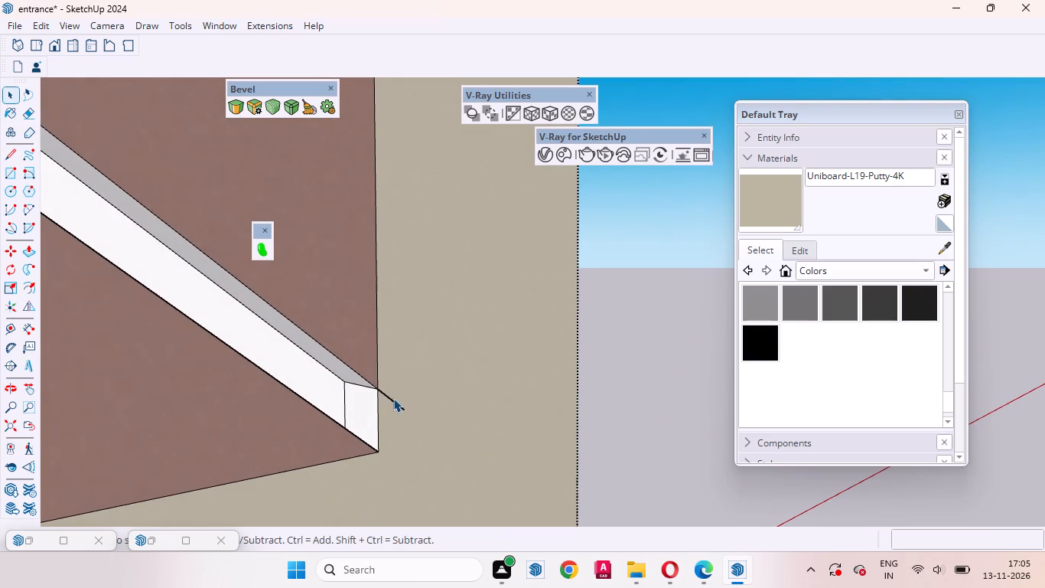
pyautogui.click(393, 400)
pyautogui.rightClick(393, 400)
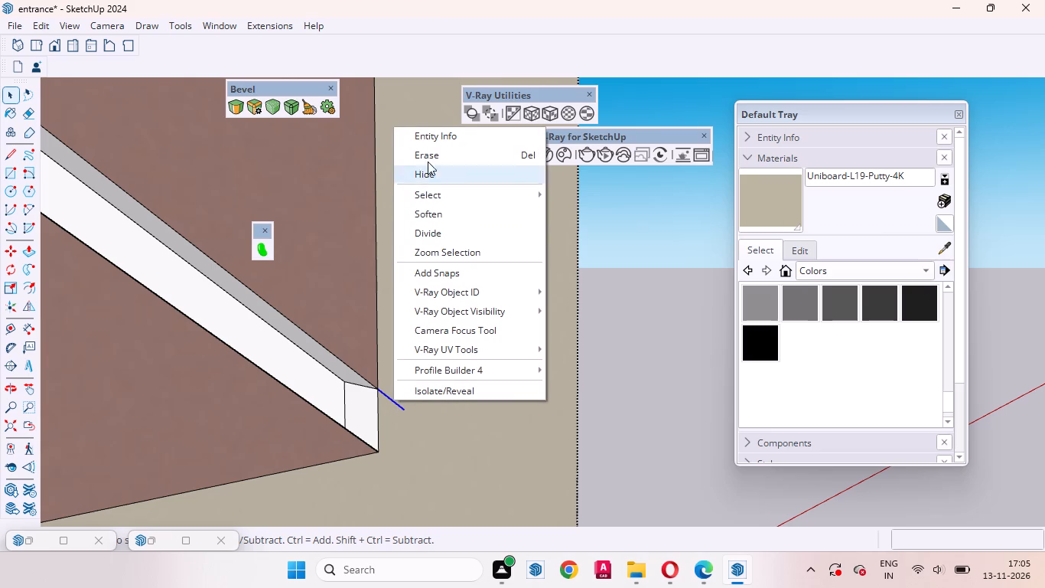
pyautogui.click(427, 159)
# Sample Tafisa-Terrarossa-PM780-4K from a ray and paint the inner faces of the diagonal groove at the lower outer corner.
pyautogui.click(944, 253)
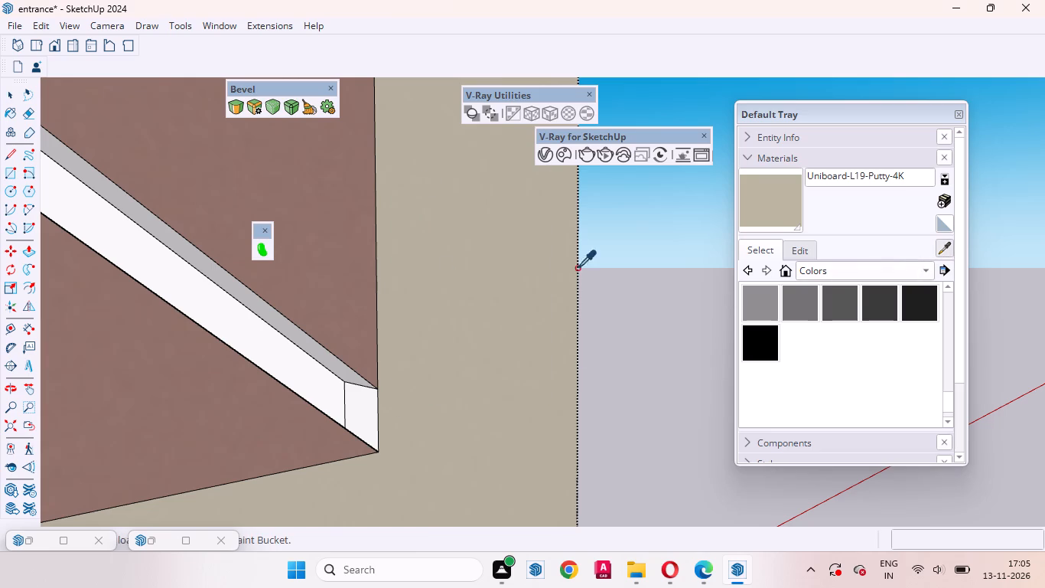
pyautogui.click(342, 261)
pyautogui.scroll(8, 295, 348)
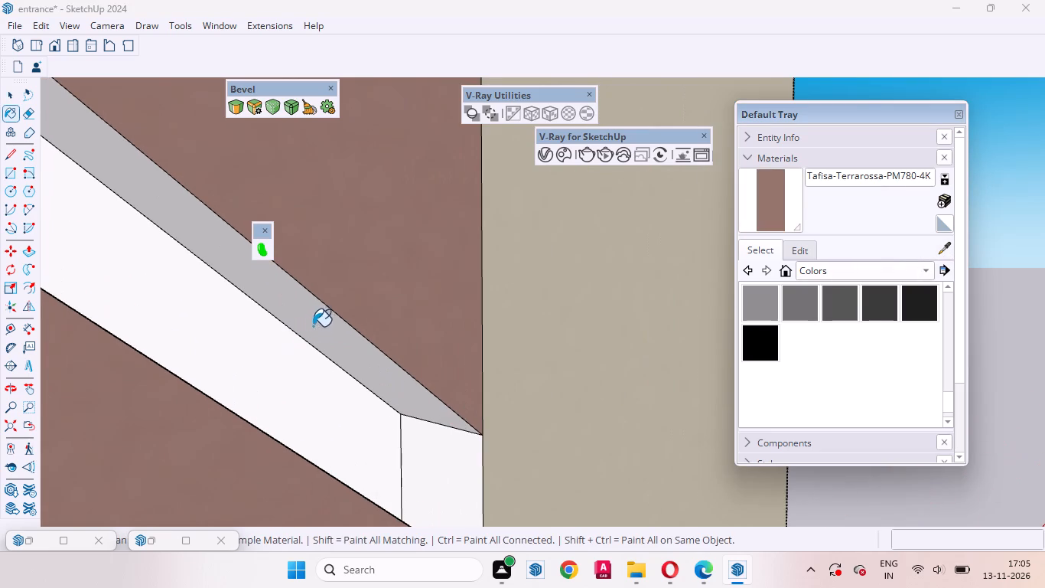
pyautogui.press('space')
pyautogui.click(328, 324)
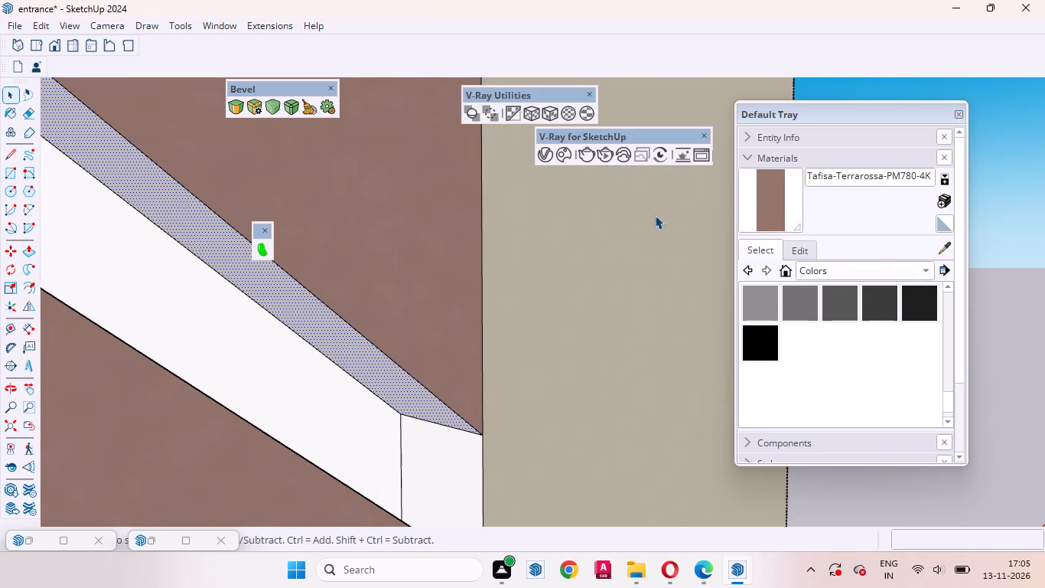
pyautogui.click(780, 215)
pyautogui.click(261, 335)
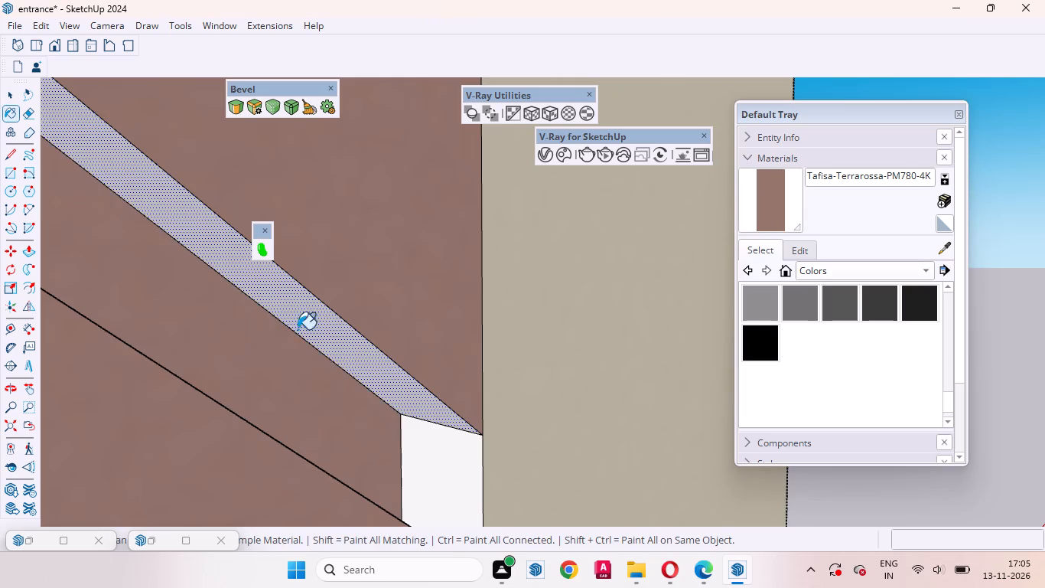
pyautogui.click(304, 322)
pyautogui.click(430, 451)
pyautogui.moveTo(423, 483); pyautogui.dragTo(122, 562, button='middle')
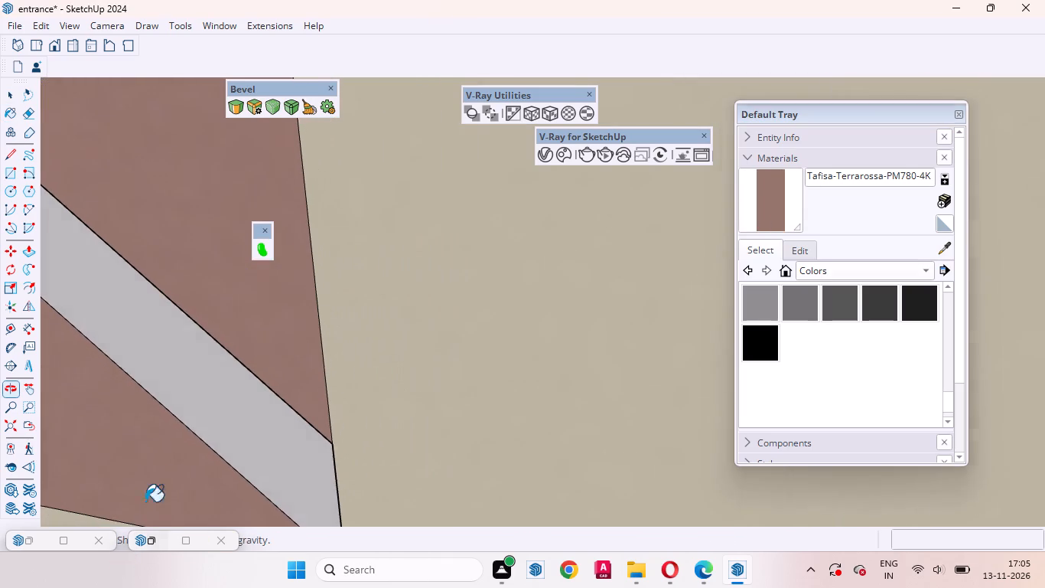
pyautogui.click(232, 423)
pyautogui.scroll(-20, 267, 449)
pyautogui.scroll(-1, 267, 449)
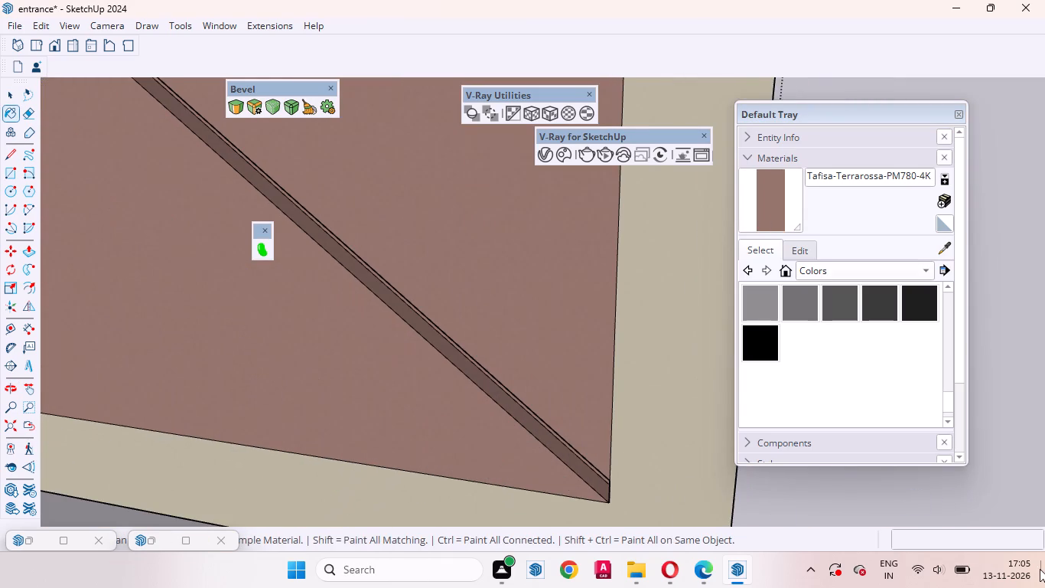
# Paint all inner faces of the first groove above the lower outer corner's diagonal groove with Tafisa-Terrarossa-PM780-4K.
pyautogui.scroll(-5, 1040, 569)
pyautogui.scroll(-4, 442, 338)
pyautogui.scroll(1, 532, 422)
pyautogui.scroll(-15, 544, 435)
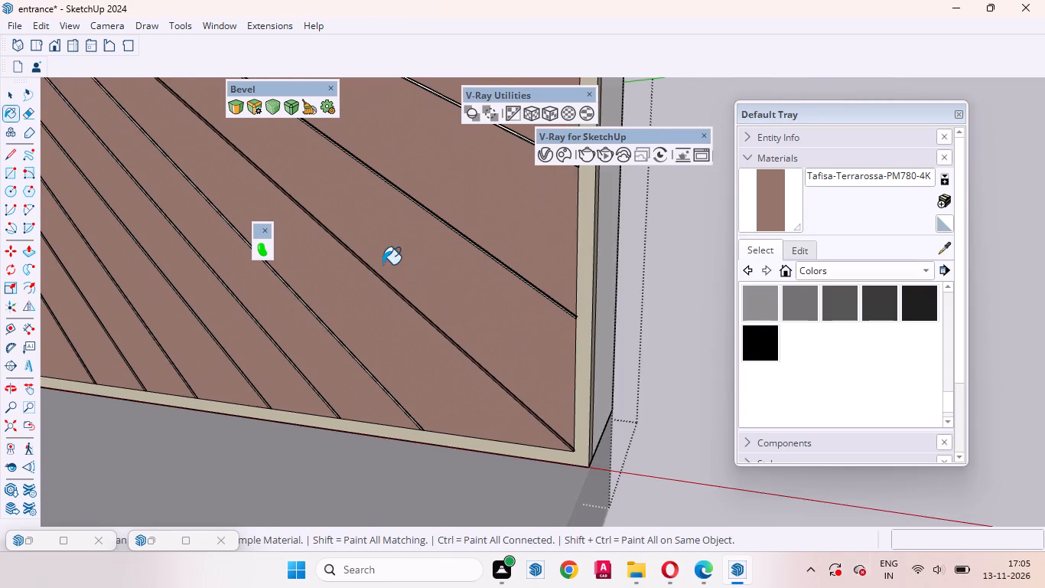
pyautogui.scroll(20, 386, 257)
pyautogui.scroll(9, 386, 257)
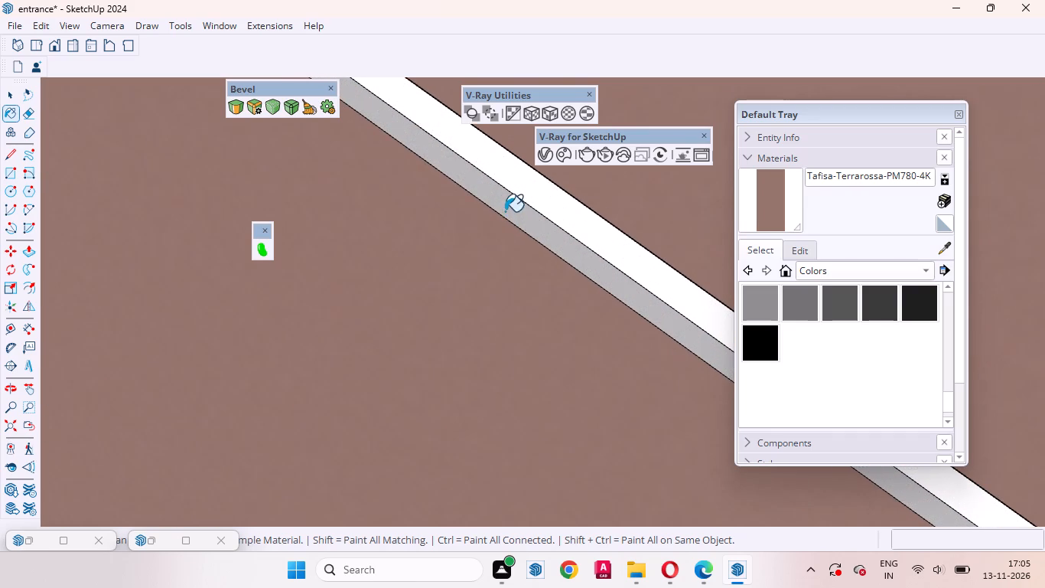
pyautogui.click(508, 208)
pyautogui.click(564, 207)
pyautogui.moveTo(544, 220); pyautogui.dragTo(654, 133, button='middle')
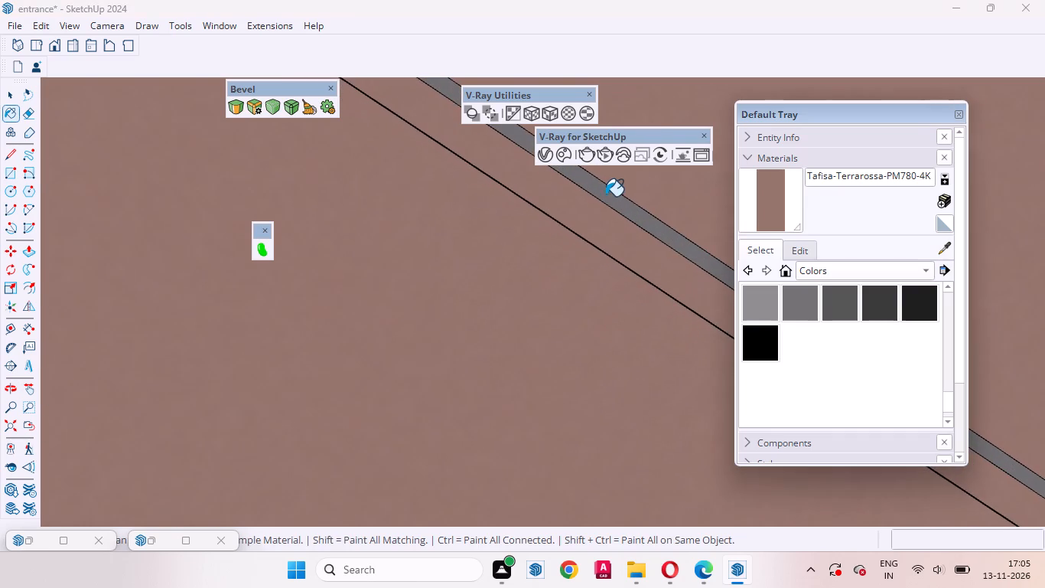
pyautogui.click(607, 205)
pyautogui.scroll(7, 614, 216)
pyautogui.click(622, 189)
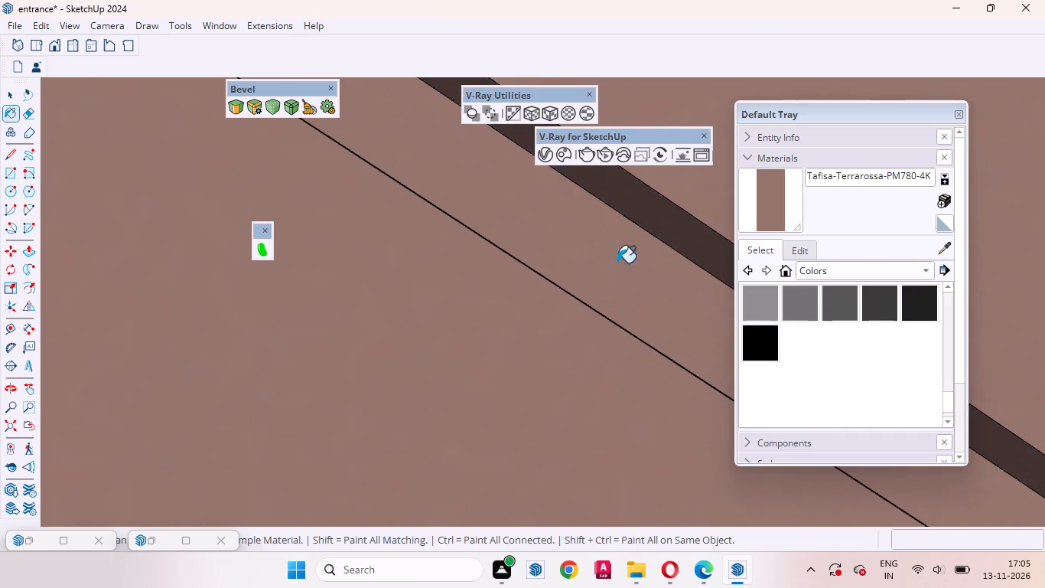
# Paint the inner faces of the second groove above the lower outer corner's diagonal groove with Tafisa-Terrarossa-PM780-4K.
pyautogui.scroll(-20, 568, 348)
pyautogui.scroll(-15, 568, 348)
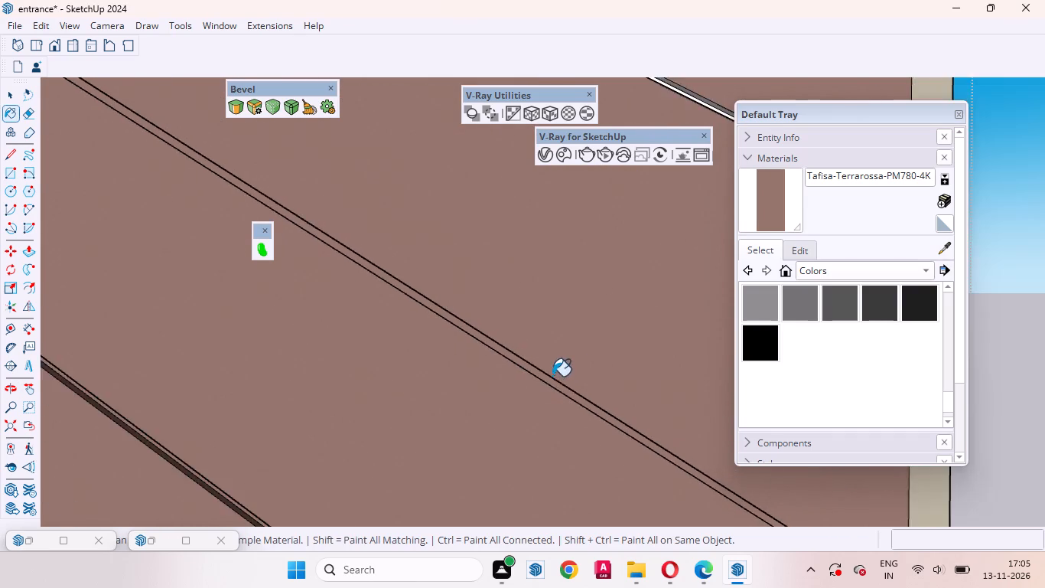
pyautogui.scroll(-14, 552, 376)
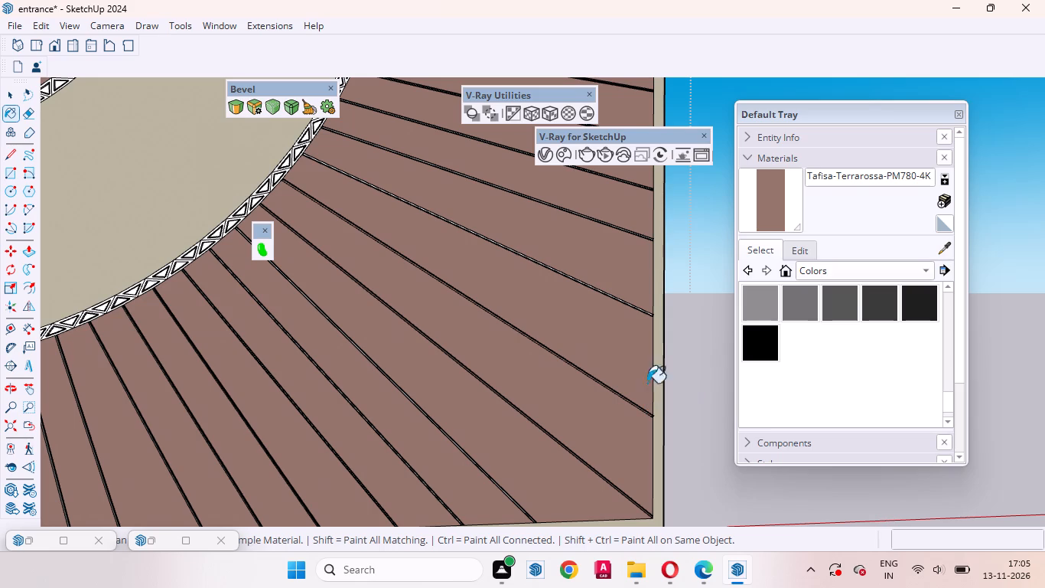
pyautogui.scroll(20, 296, 162)
pyautogui.scroll(5, 296, 162)
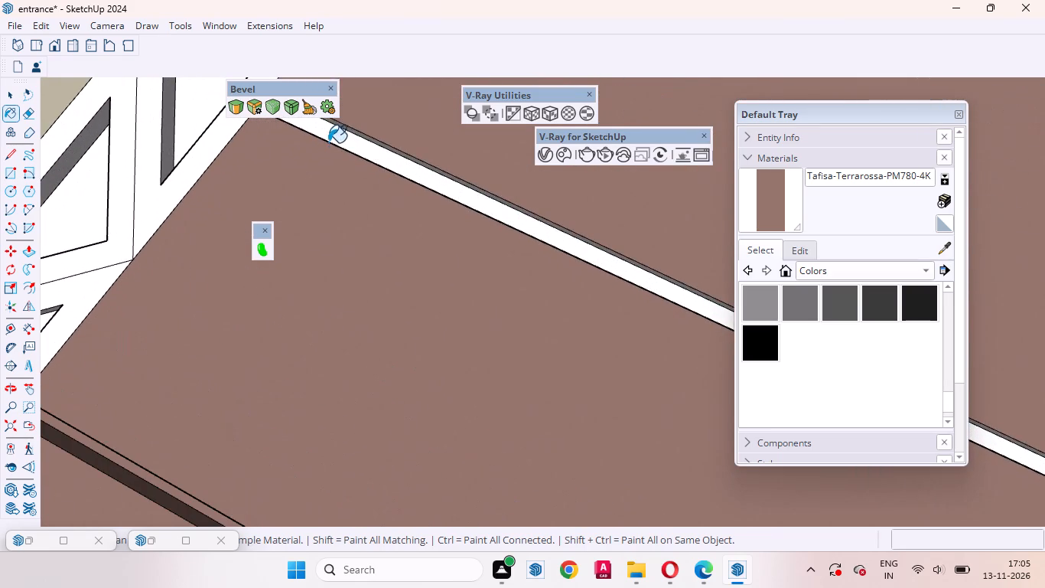
pyautogui.click(331, 139)
pyautogui.scroll(8, 345, 149)
pyautogui.moveTo(364, 158); pyautogui.dragTo(409, 96, button='middle')
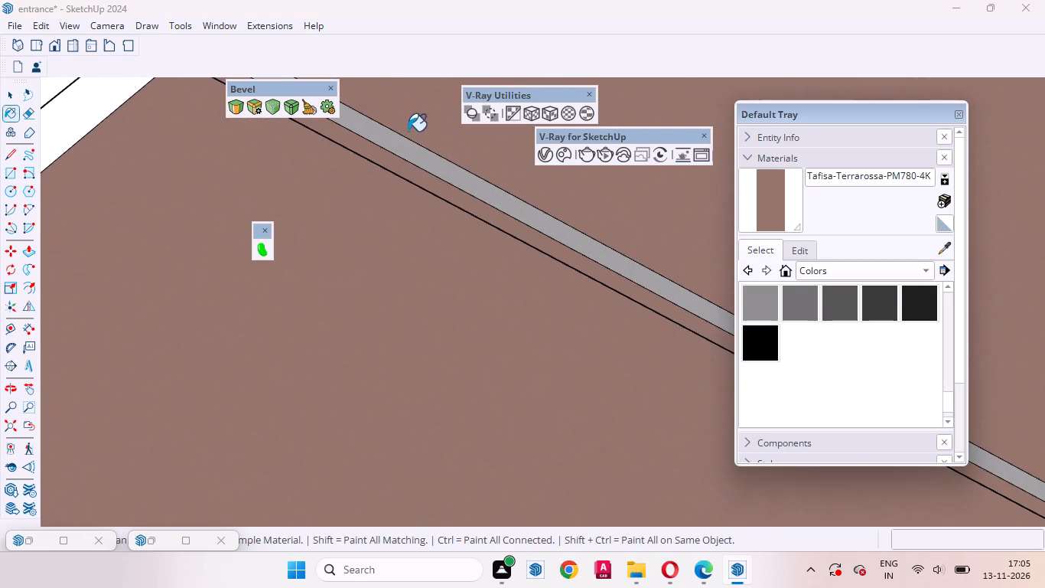
pyautogui.click(394, 146)
pyautogui.moveTo(423, 188); pyautogui.dragTo(307, 425, button='middle')
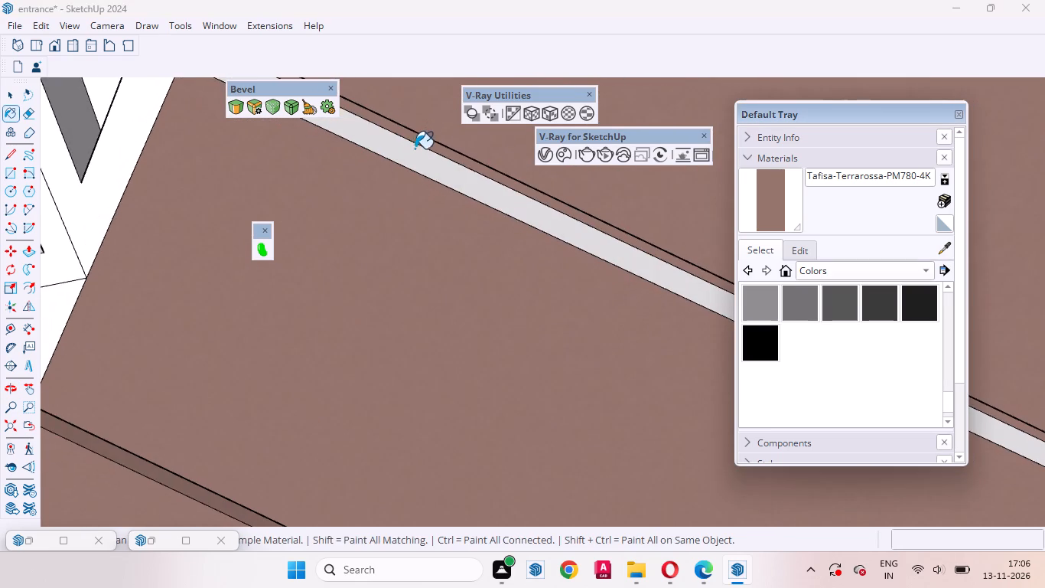
pyautogui.click(413, 155)
# Erase the stray line protruding from that second groove's inner end onto the curved triangle-pattern band.
pyautogui.scroll(-4, 465, 280)
pyautogui.scroll(1, 495, 299)
pyautogui.scroll(-9, 506, 314)
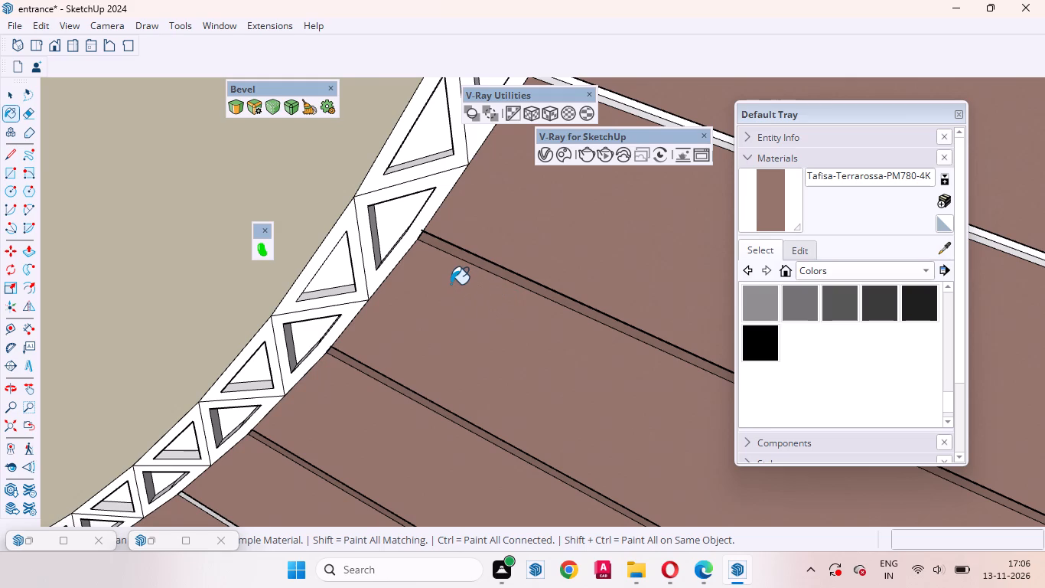
pyautogui.press('space')
pyautogui.scroll(11, 421, 240)
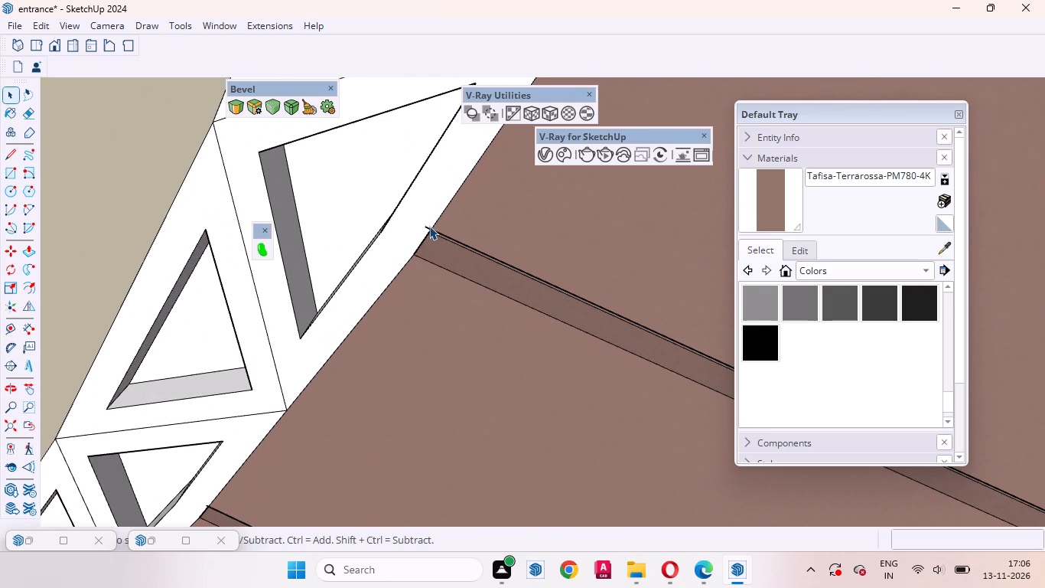
pyautogui.click(429, 226)
pyautogui.scroll(1, 428, 226)
pyautogui.rightClick(428, 226)
pyautogui.click(458, 255)
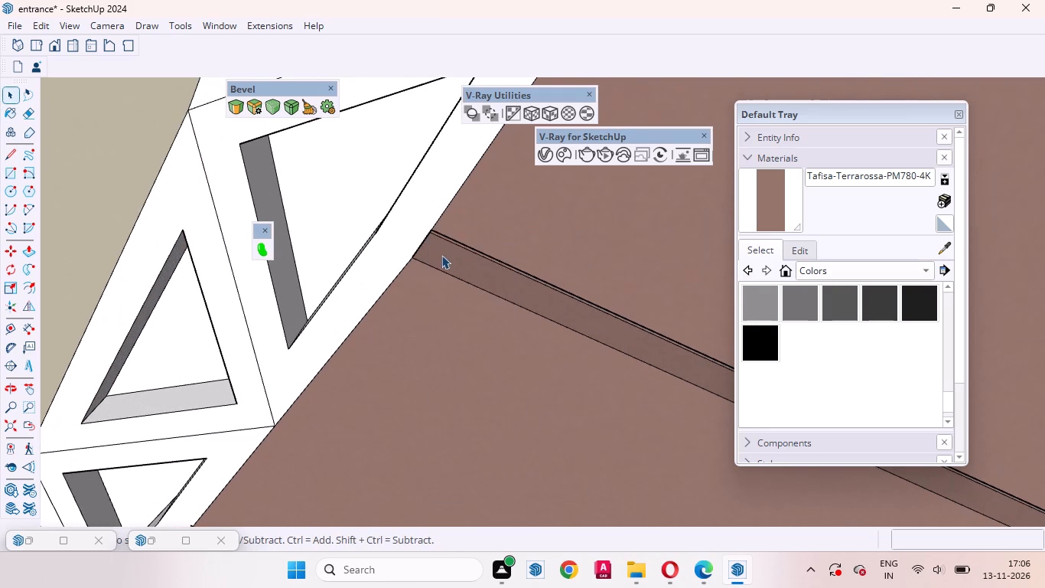
# At the top of the sunburst, paint the inner faces of the third groove from the oval-pattern panel with Tafisa-Terrarossa-PM780-4K.
pyautogui.scroll(-20, 447, 253)
pyautogui.scroll(-15, 447, 253)
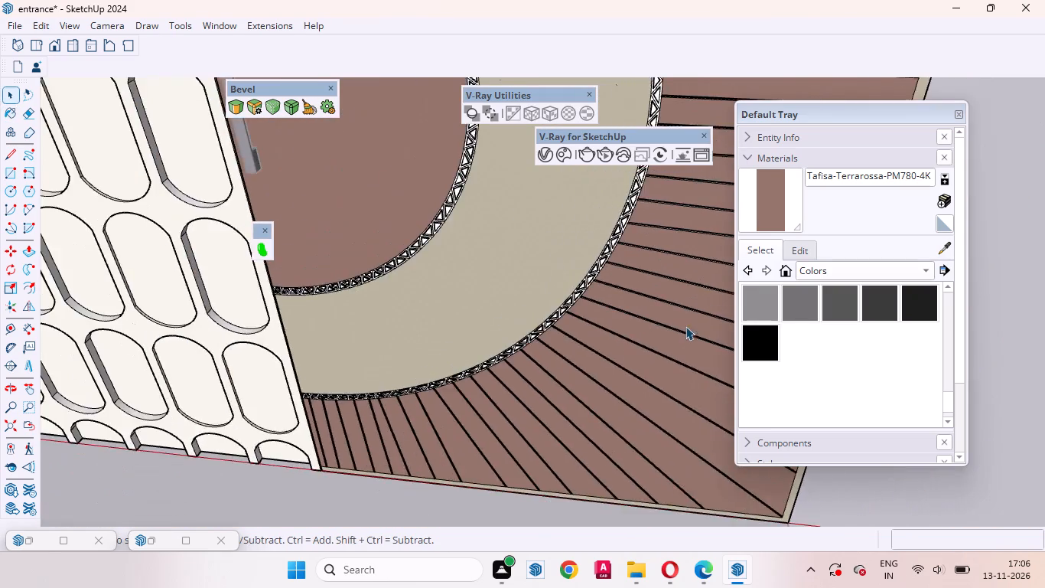
pyautogui.scroll(-11, 685, 326)
pyautogui.scroll(5, 605, 333)
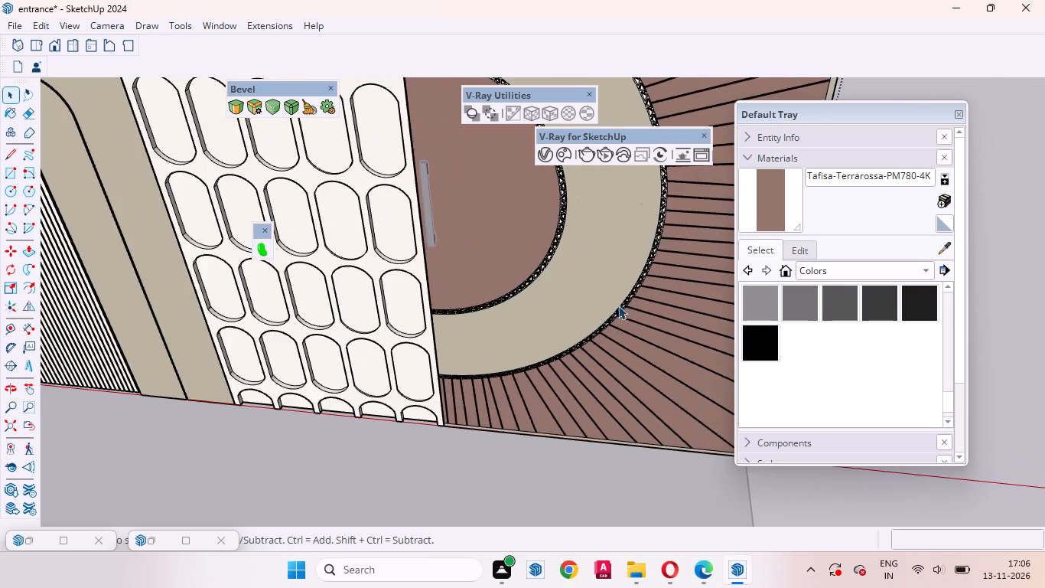
pyautogui.scroll(5, 618, 305)
pyautogui.moveTo(643, 324); pyautogui.dragTo(671, 251, button='middle')
pyautogui.scroll(1, 671, 252)
pyautogui.scroll(-10, 582, 305)
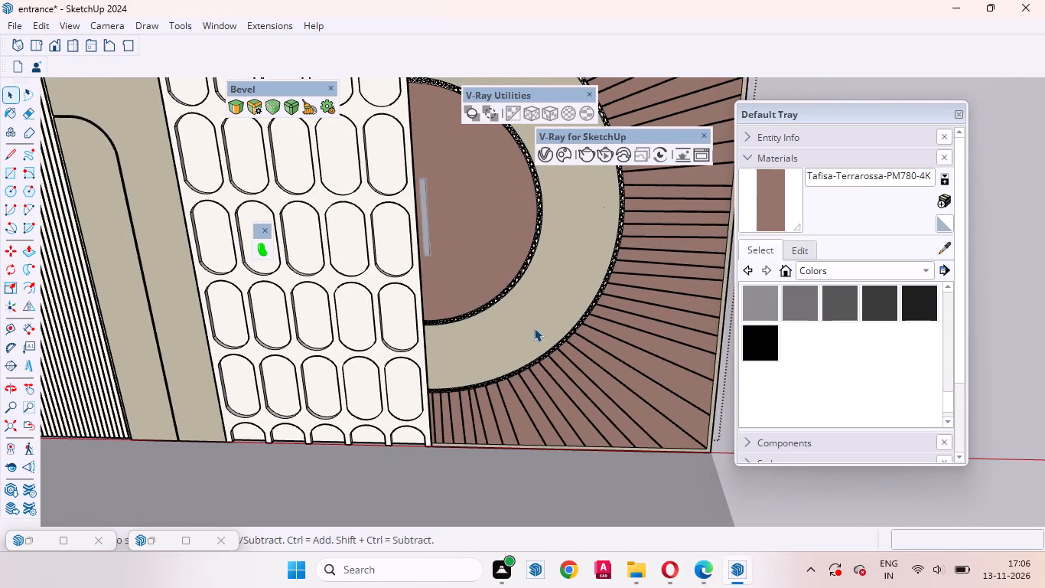
pyautogui.scroll(-11, 530, 332)
pyautogui.click(784, 191)
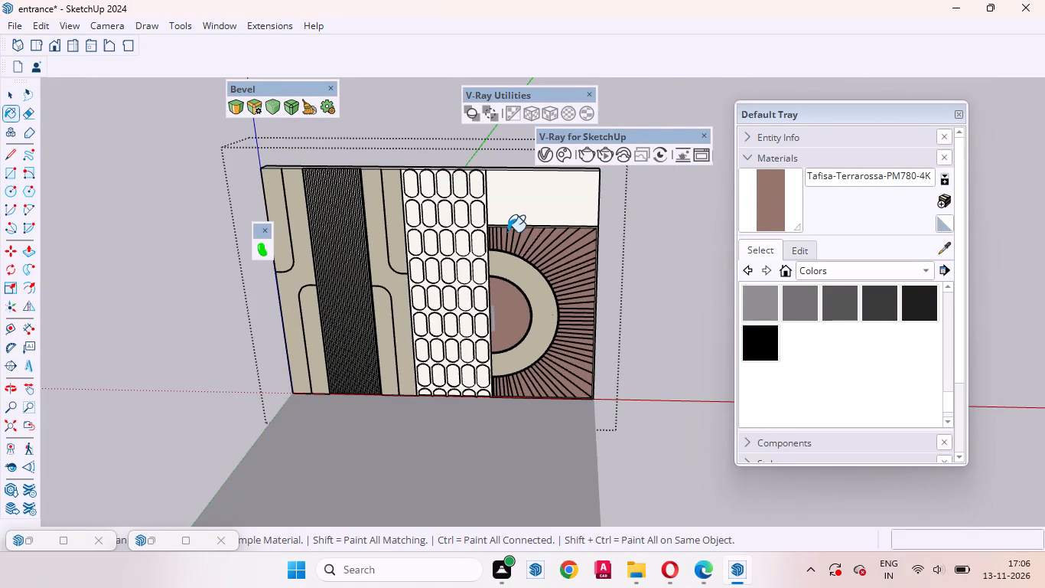
pyautogui.scroll(12, 507, 232)
pyautogui.scroll(1, 664, 247)
pyautogui.scroll(-5, 664, 250)
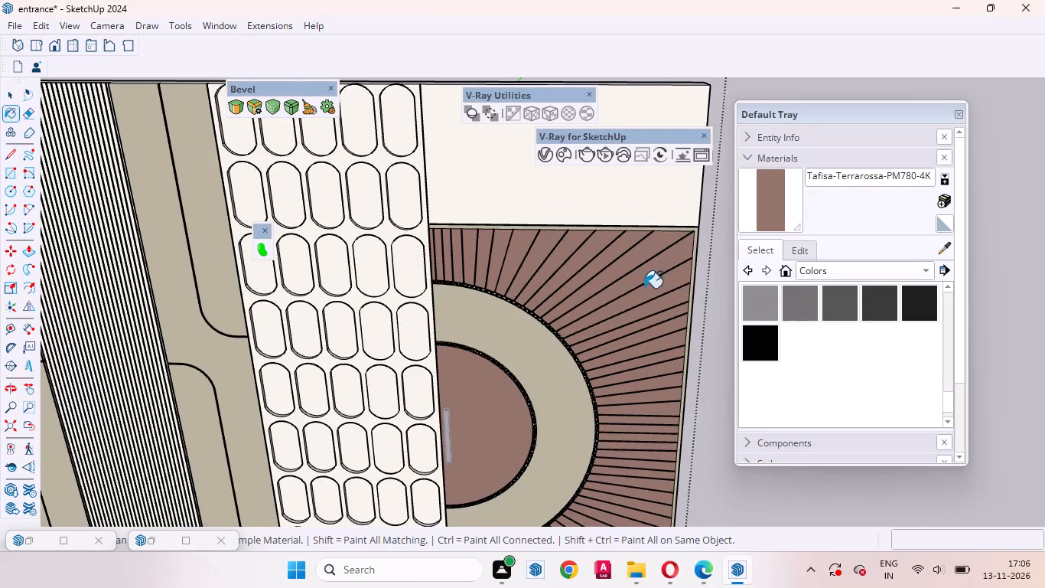
pyautogui.scroll(20, 280, 259)
pyautogui.scroll(4, 280, 259)
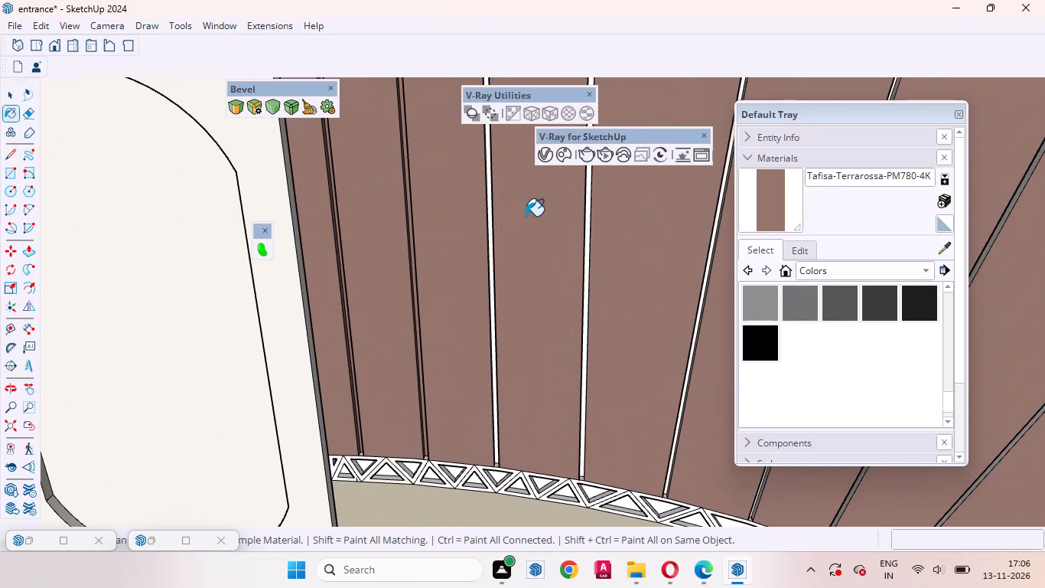
pyautogui.press('space')
pyautogui.click(526, 216)
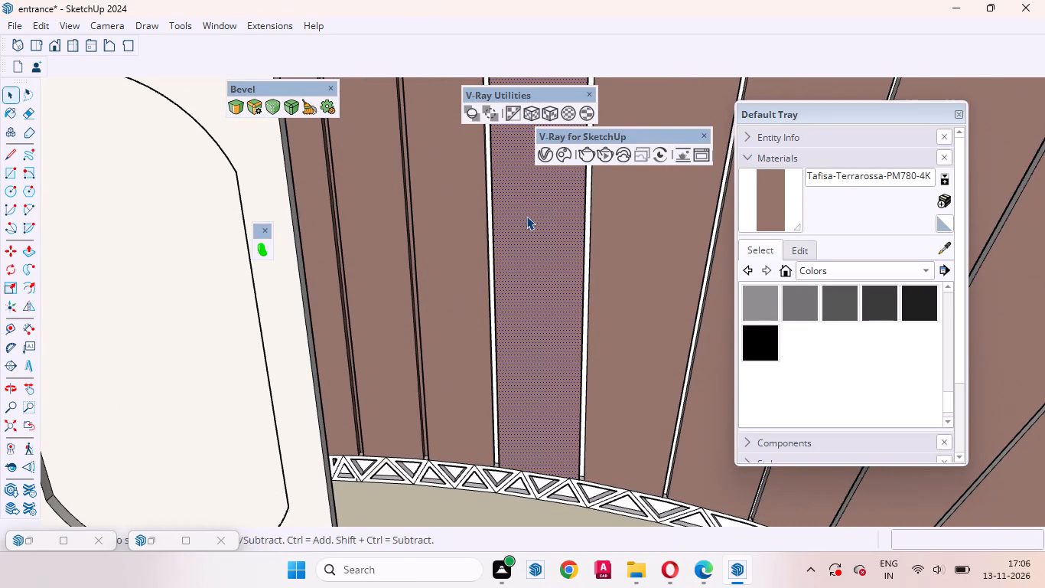
pyautogui.click(780, 191)
pyautogui.scroll(5, 461, 191)
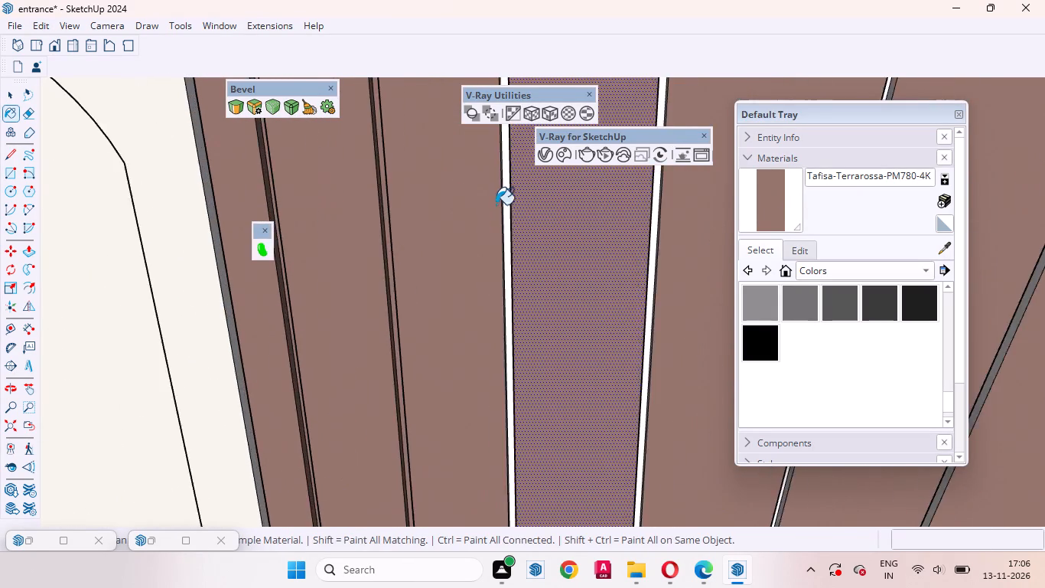
pyautogui.scroll(6, 496, 204)
pyautogui.click(508, 183)
pyautogui.moveTo(515, 202); pyautogui.dragTo(438, 216, button='middle')
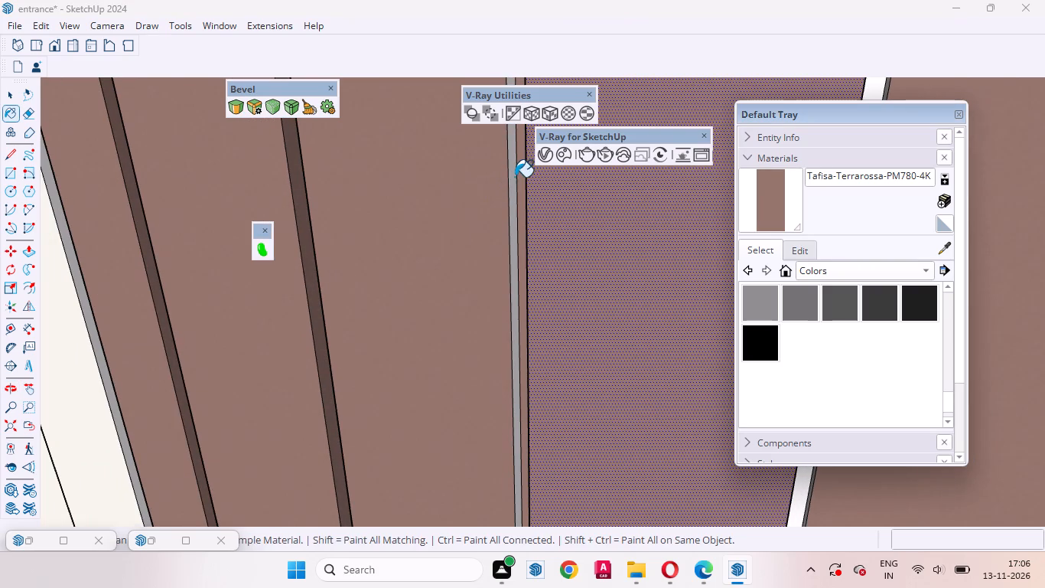
pyautogui.click(513, 177)
pyautogui.moveTo(519, 205); pyautogui.dragTo(711, 231, button='middle')
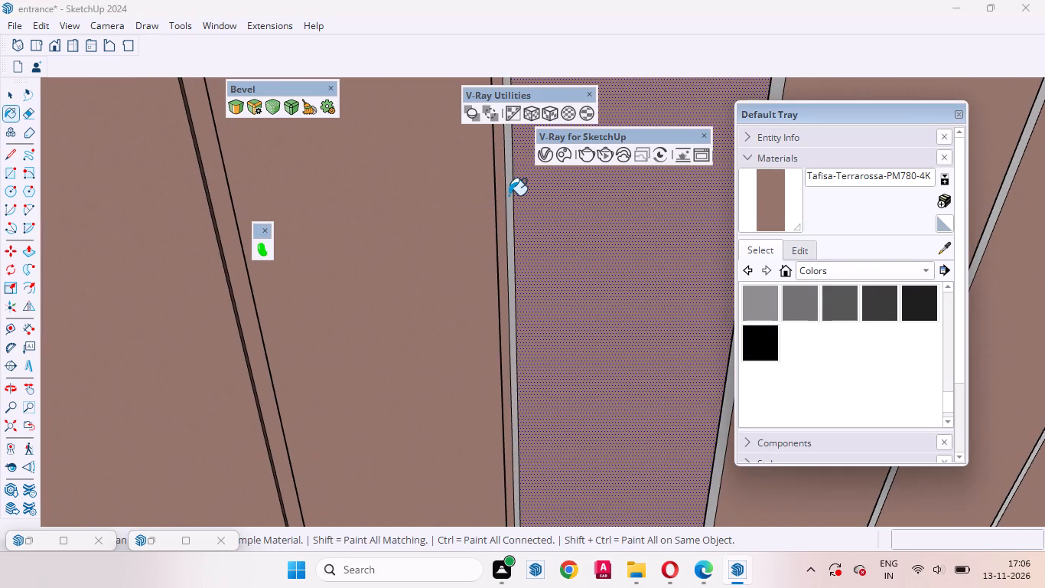
pyautogui.click(509, 195)
# Paint the inner faces of the fourth groove from the oval-pattern panel with Tafisa-Terrarossa-PM780-4K.
pyautogui.scroll(-9, 441, 268)
pyautogui.scroll(11, 565, 240)
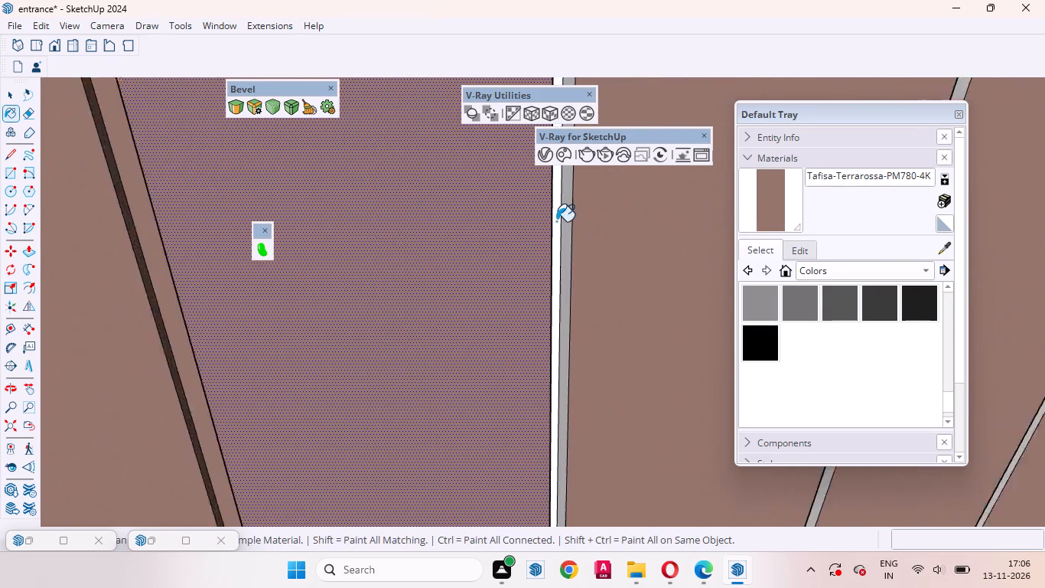
pyautogui.scroll(1, 556, 221)
pyautogui.click(558, 211)
pyautogui.click(568, 207)
pyautogui.moveTo(567, 231); pyautogui.dragTo(373, 253, button='middle')
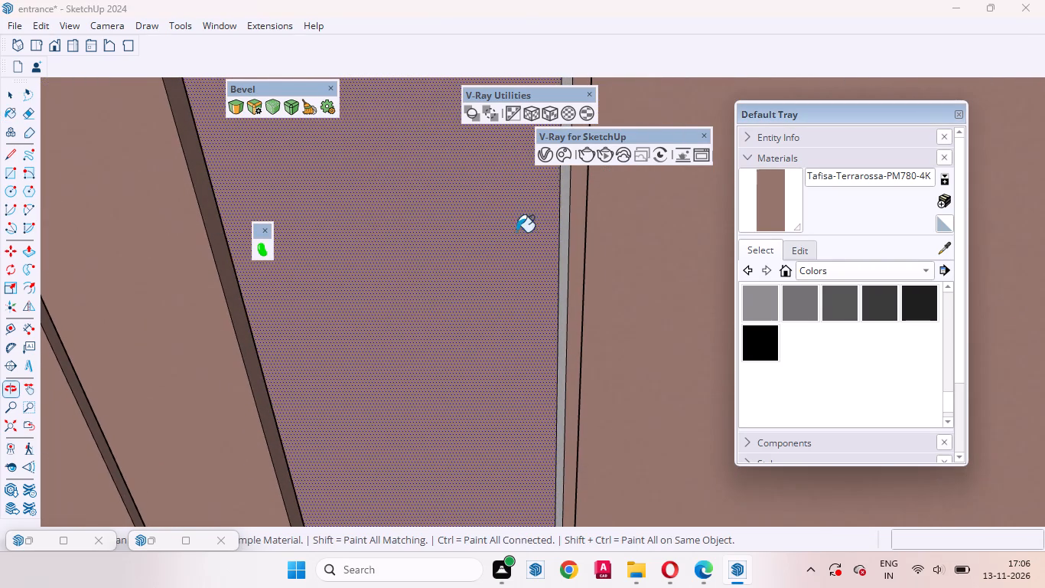
pyautogui.click(568, 214)
# Examine the upper sunburst grooves nearest the oval-pattern panel for any unpainted inner faces.
pyautogui.scroll(-11, 633, 230)
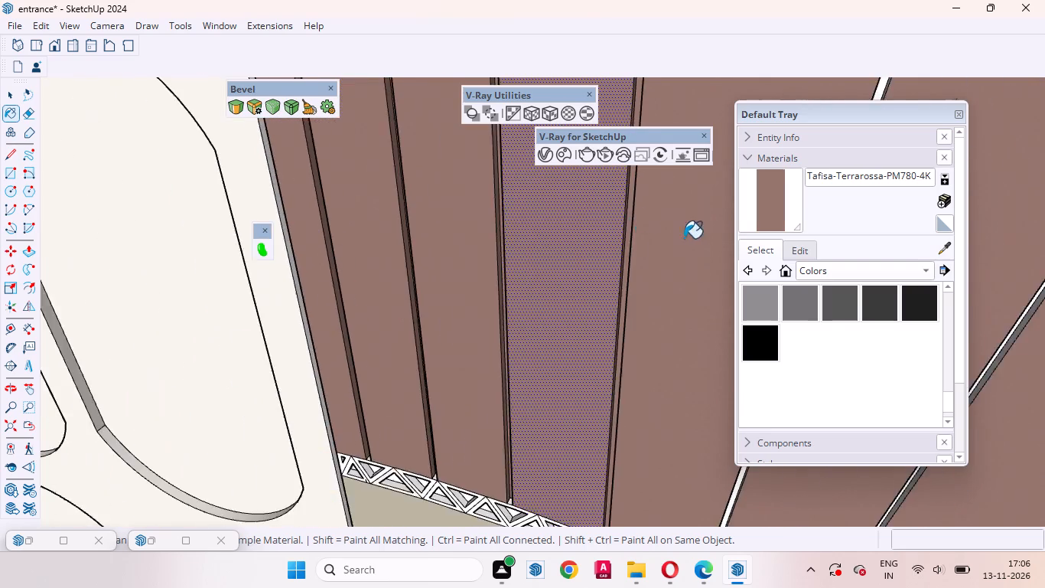
pyautogui.scroll(-5, 684, 238)
pyautogui.moveTo(371, 237); pyautogui.dragTo(593, 259, button='middle')
pyautogui.scroll(7, 438, 244)
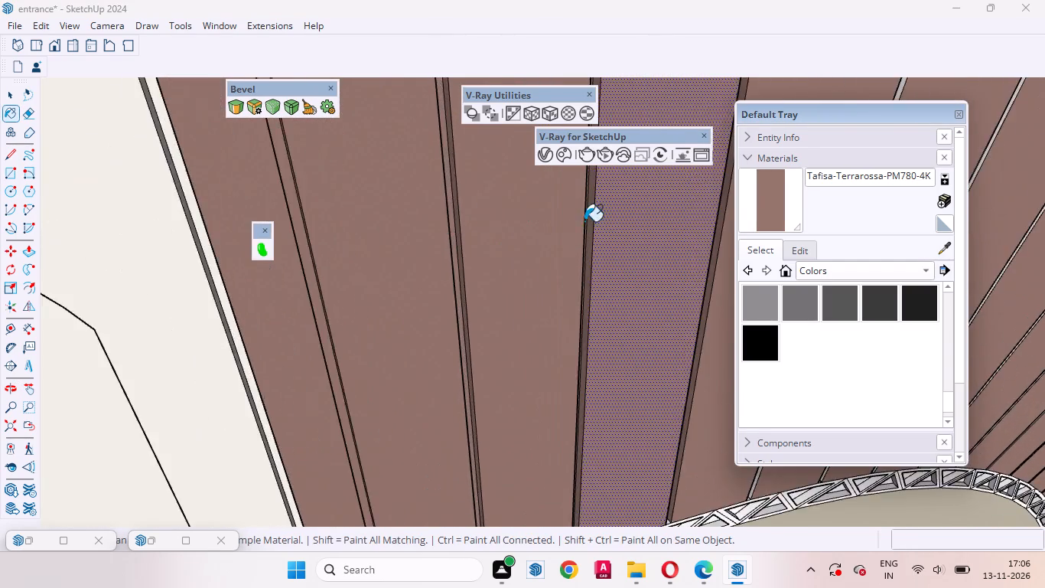
pyautogui.scroll(-4, 584, 222)
pyautogui.scroll(8, 442, 286)
pyautogui.moveTo(389, 279); pyautogui.dragTo(407, 238, button='middle')
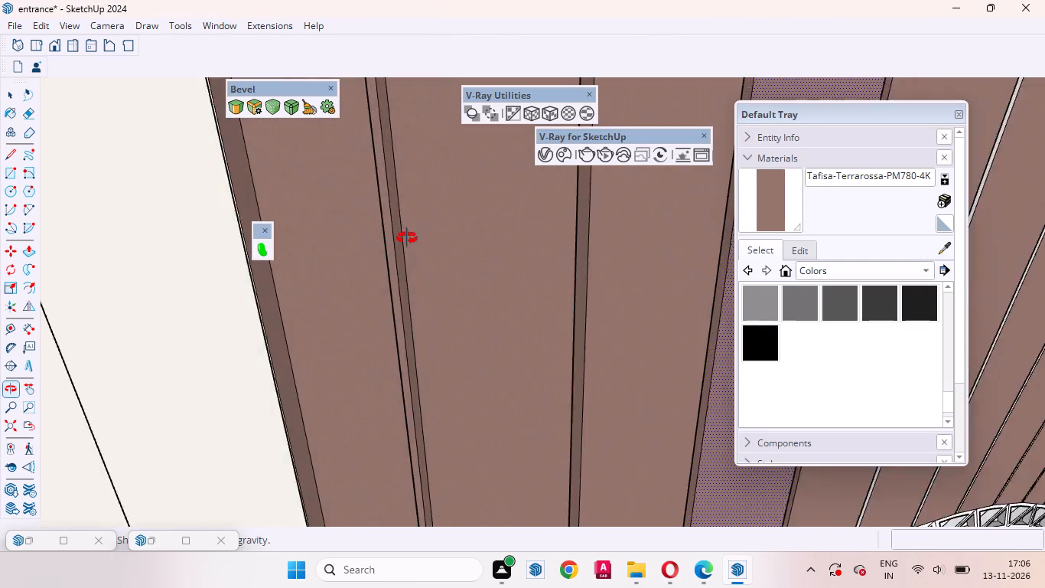
pyautogui.moveTo(407, 238); pyautogui.dragTo(407, 237, button='middle')
pyautogui.scroll(-20, 488, 230)
pyautogui.scroll(-3, 488, 230)
# Paint the inner faces of the fifth groove from the oval-pattern panel with Tafisa-Terrarossa-PM780-4K.
pyautogui.scroll(3, 536, 332)
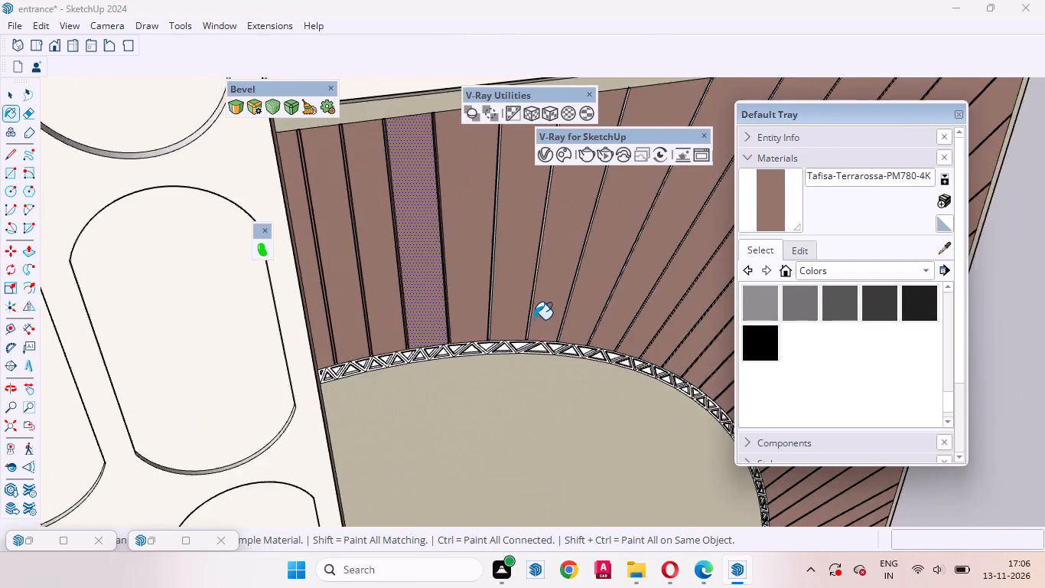
pyautogui.scroll(17, 534, 319)
pyautogui.click(473, 240)
pyautogui.moveTo(462, 254); pyautogui.dragTo(412, 263, button='middle')
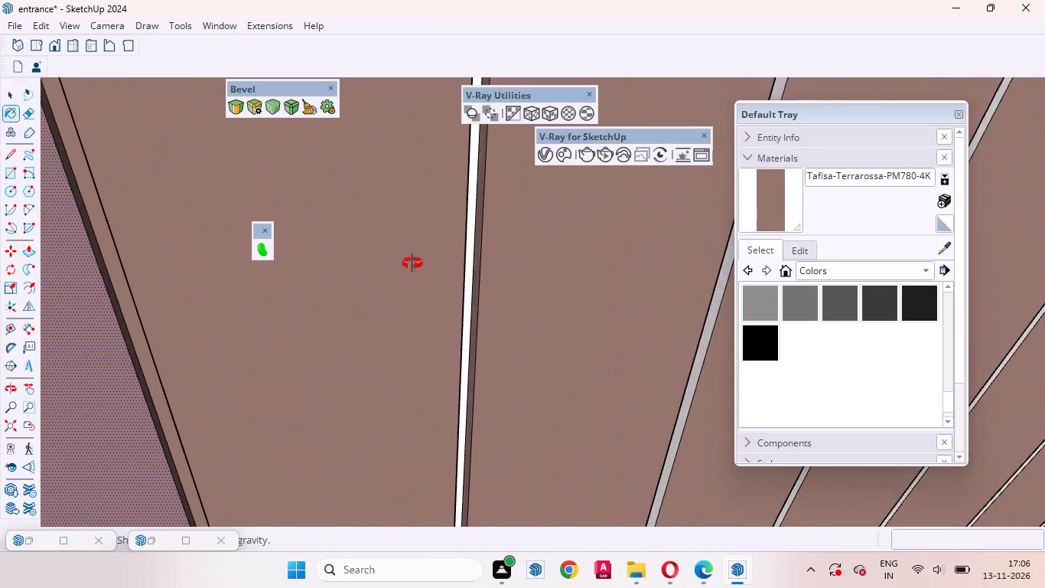
pyautogui.moveTo(412, 263); pyautogui.dragTo(399, 253, button='middle')
pyautogui.scroll(7, 477, 231)
pyautogui.click(470, 220)
pyautogui.moveTo(441, 236); pyautogui.dragTo(351, 238, button='middle')
pyautogui.moveTo(467, 227); pyautogui.dragTo(420, 228, button='middle')
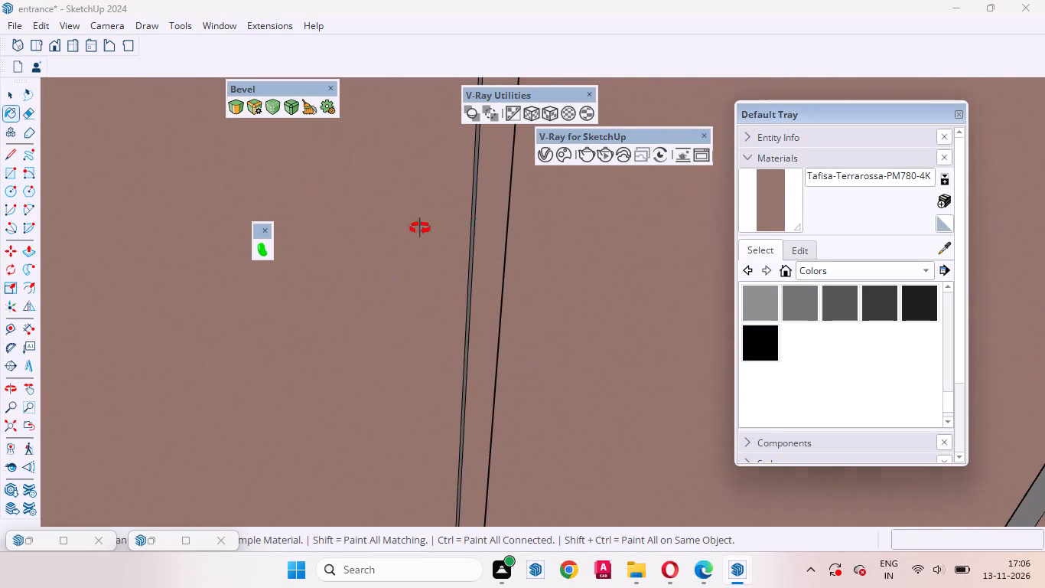
pyautogui.moveTo(420, 228); pyautogui.dragTo(387, 226, button='middle')
pyautogui.scroll(3, 526, 231)
pyautogui.click(477, 219)
# Paint the inner faces of the sixth upper groove from the oval-pattern panel with Tafisa-Terrarossa-PM780-4K.
pyautogui.scroll(-9, 483, 223)
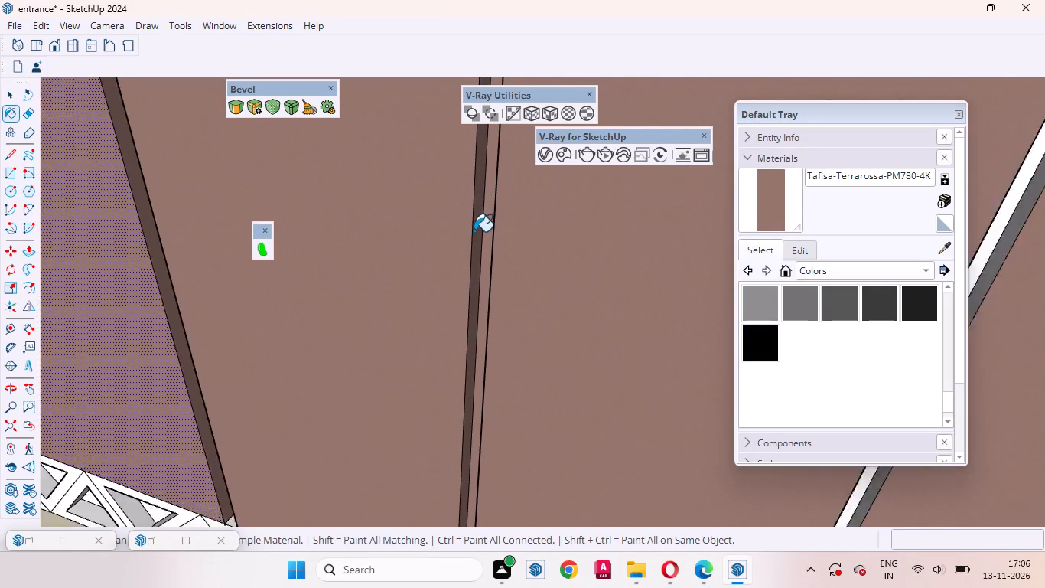
pyautogui.scroll(-11, 474, 231)
pyautogui.scroll(14, 628, 298)
pyautogui.click(611, 249)
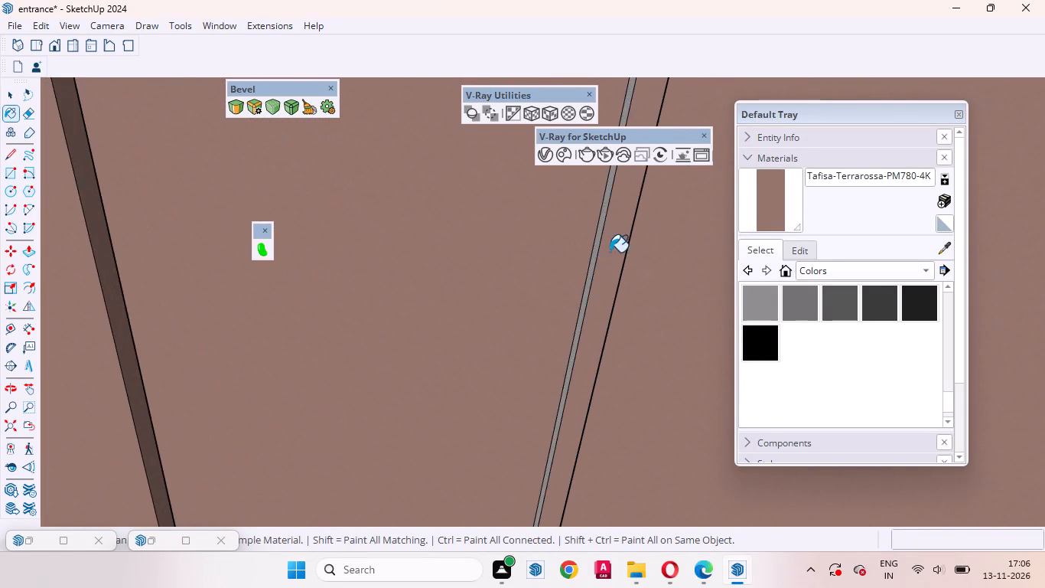
pyautogui.moveTo(594, 253); pyautogui.dragTo(542, 254, button='middle')
pyautogui.click(607, 240)
pyautogui.moveTo(604, 243); pyautogui.dragTo(738, 277, button='middle')
pyautogui.click(618, 236)
# Paint the inner faces of the seventh upper groove from the oval-pattern panel with Tafisa-Terrarossa-PM780-4K.
pyautogui.scroll(-16, 588, 294)
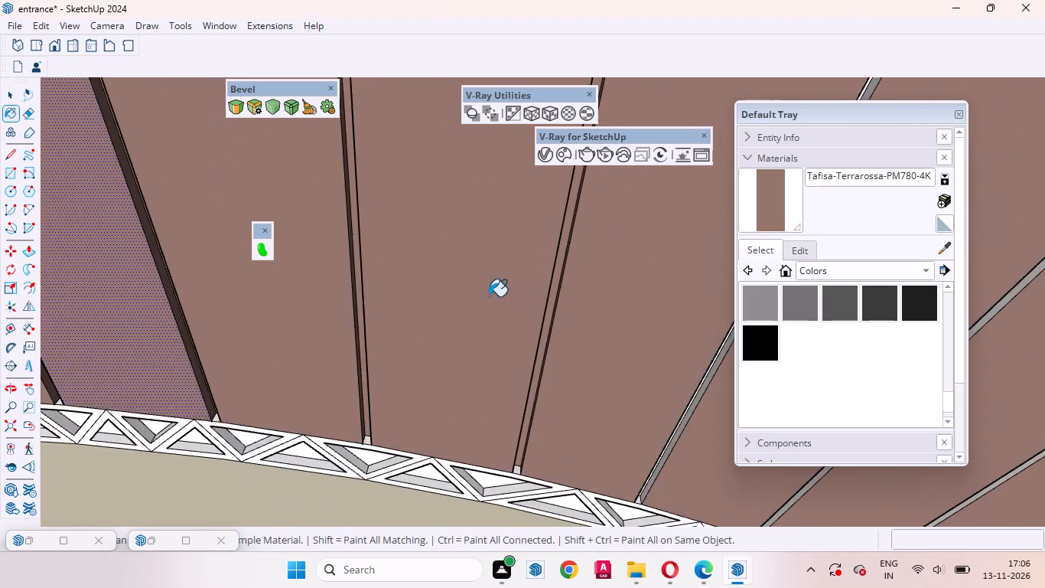
pyautogui.scroll(-9, 489, 296)
pyautogui.scroll(20, 595, 312)
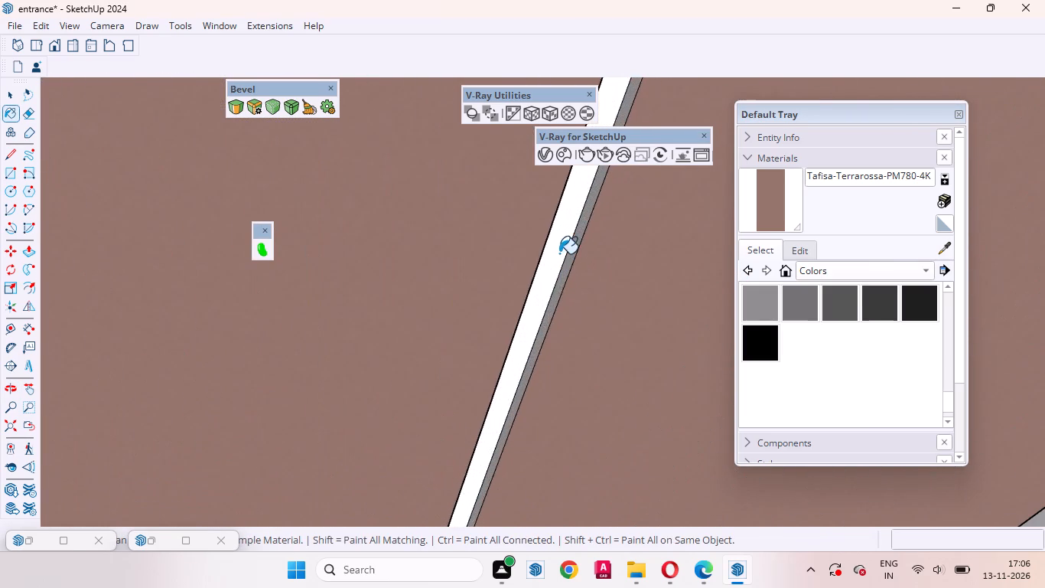
pyautogui.click(559, 253)
pyautogui.click(572, 252)
pyautogui.moveTo(568, 263); pyautogui.dragTo(383, 240, button='middle')
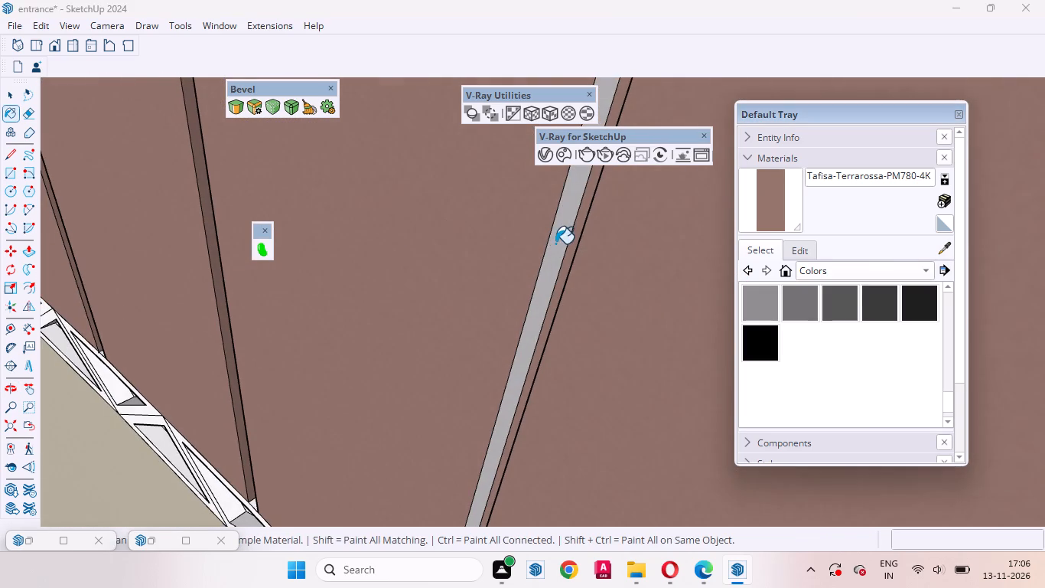
pyautogui.click(555, 243)
# Paint the inner faces of the eighth upper groove from the oval-pattern panel with Tafisa-Terrarossa-PM780-4K.
pyautogui.scroll(-20, 528, 283)
pyautogui.scroll(-4, 528, 283)
pyautogui.scroll(3, 660, 283)
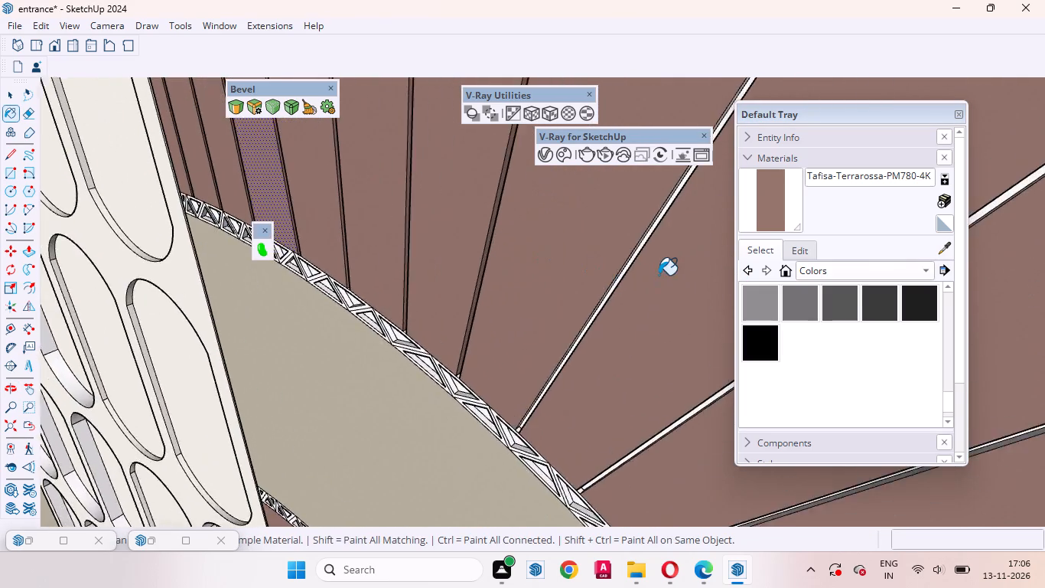
pyautogui.scroll(16, 659, 275)
pyautogui.click(620, 240)
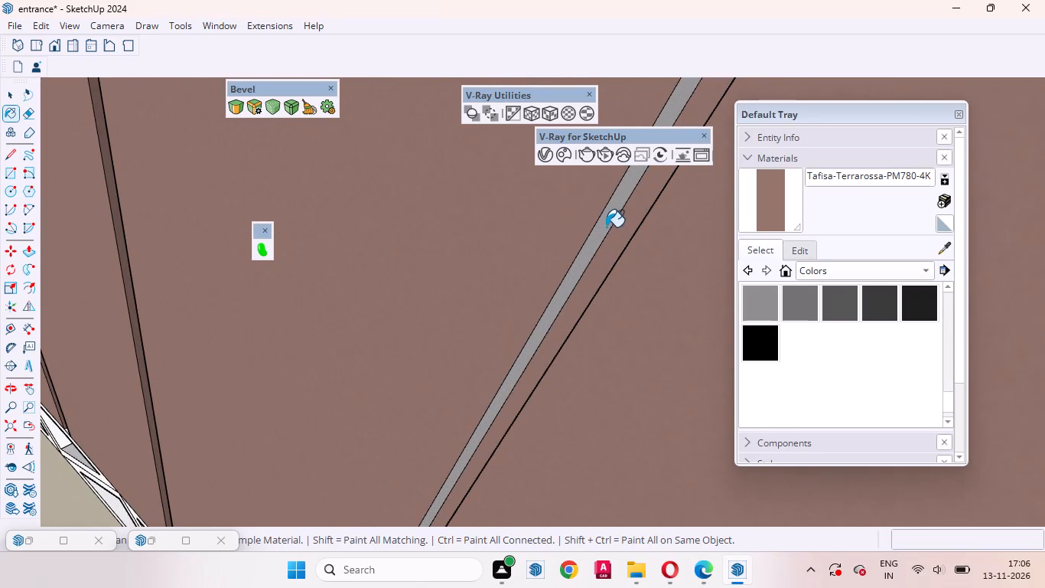
pyautogui.click(606, 227)
pyautogui.moveTo(597, 252); pyautogui.dragTo(802, 360, button='middle')
pyautogui.scroll(1, 783, 348)
pyautogui.click(616, 252)
# Paint the inner faces of the ninth upper groove from the oval-pattern panel with Tafisa-Terrarossa-PM780-4K.
pyautogui.scroll(-20, 434, 315)
pyautogui.scroll(-4, 434, 315)
pyautogui.scroll(6, 512, 318)
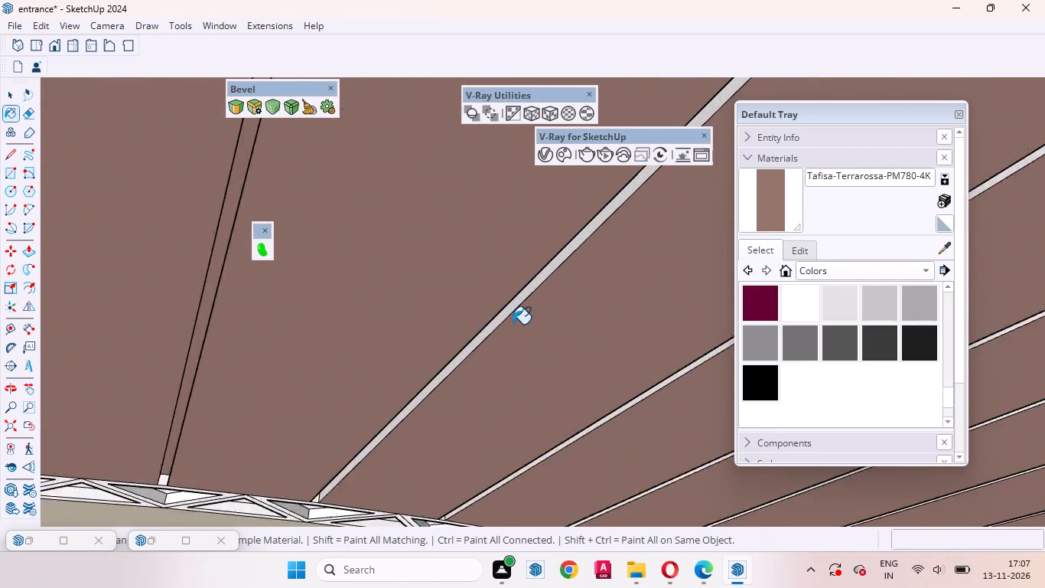
pyautogui.scroll(9, 513, 324)
pyautogui.click(548, 279)
pyautogui.moveTo(552, 281); pyautogui.dragTo(421, 199, button='middle')
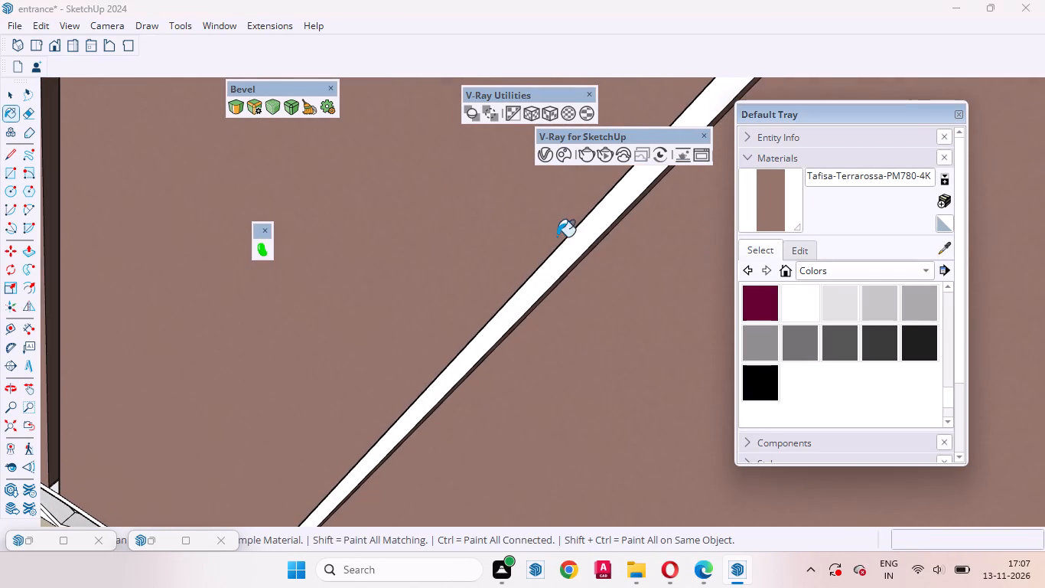
pyautogui.click(593, 248)
pyautogui.click(587, 245)
pyautogui.moveTo(595, 243); pyautogui.dragTo(462, 142, button='middle')
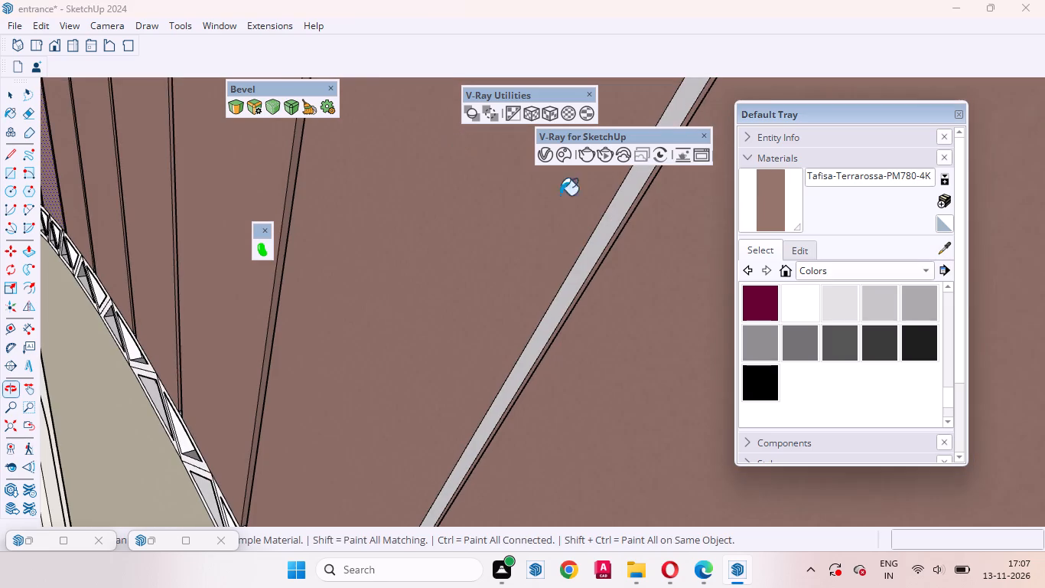
pyautogui.click(608, 234)
# Paint the inner faces of the tenth upper groove from the oval-pattern panel with Tafisa-Terrarossa-PM780-4K.
pyautogui.scroll(-15, 460, 303)
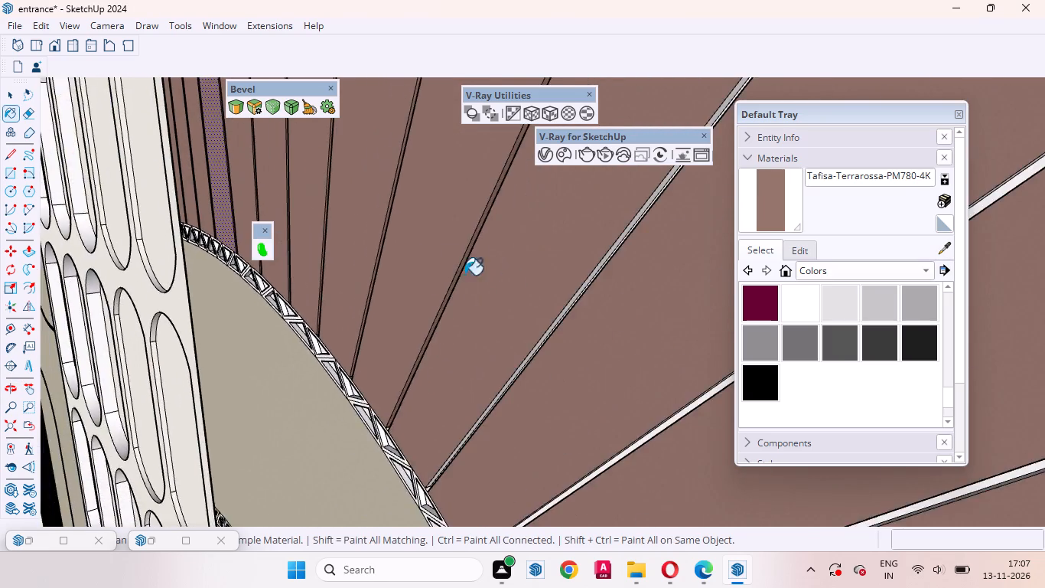
pyautogui.scroll(16, 565, 302)
pyautogui.click(597, 283)
pyautogui.scroll(4, 606, 279)
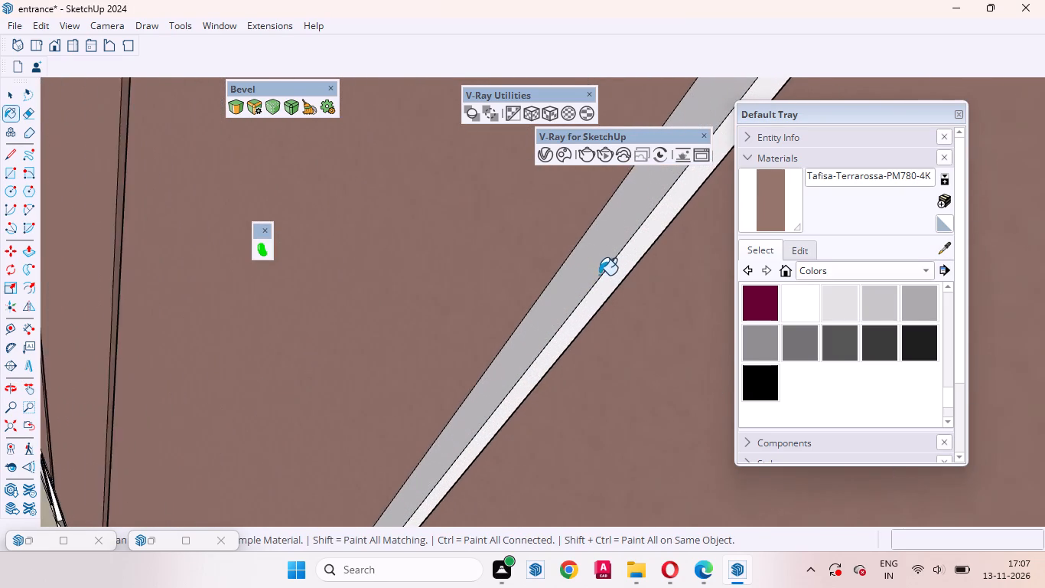
pyautogui.scroll(3, 599, 275)
pyautogui.click(591, 259)
pyautogui.click(623, 269)
pyautogui.moveTo(608, 295); pyautogui.dragTo(780, 428, button='middle')
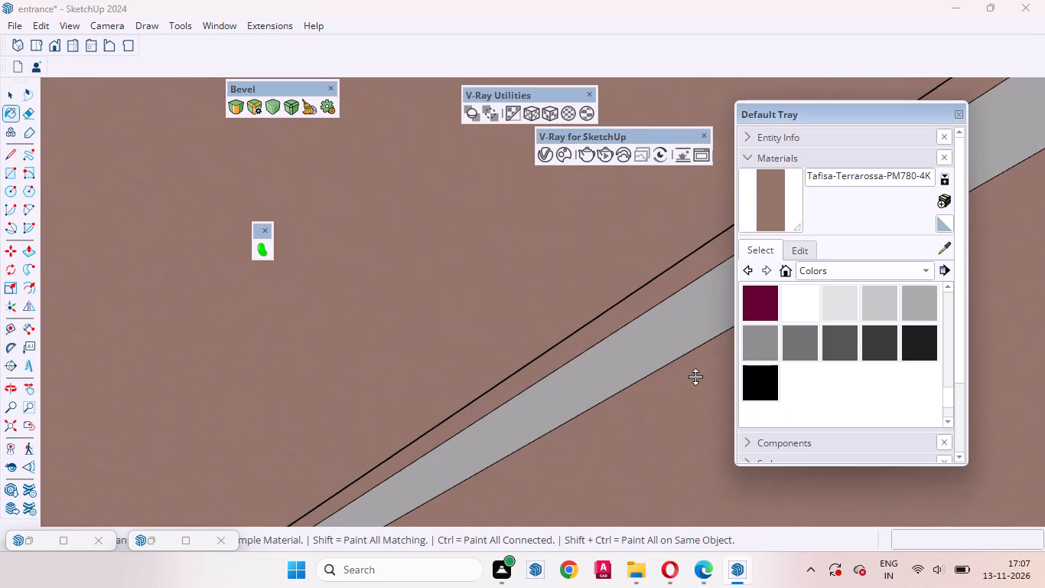
pyautogui.click(656, 348)
# Paint the inner faces of the eleventh upper groove from the oval-pattern panel with Tafisa-Terrarossa-PM780-4K.
pyautogui.scroll(-13, 436, 322)
pyautogui.scroll(-5, 516, 305)
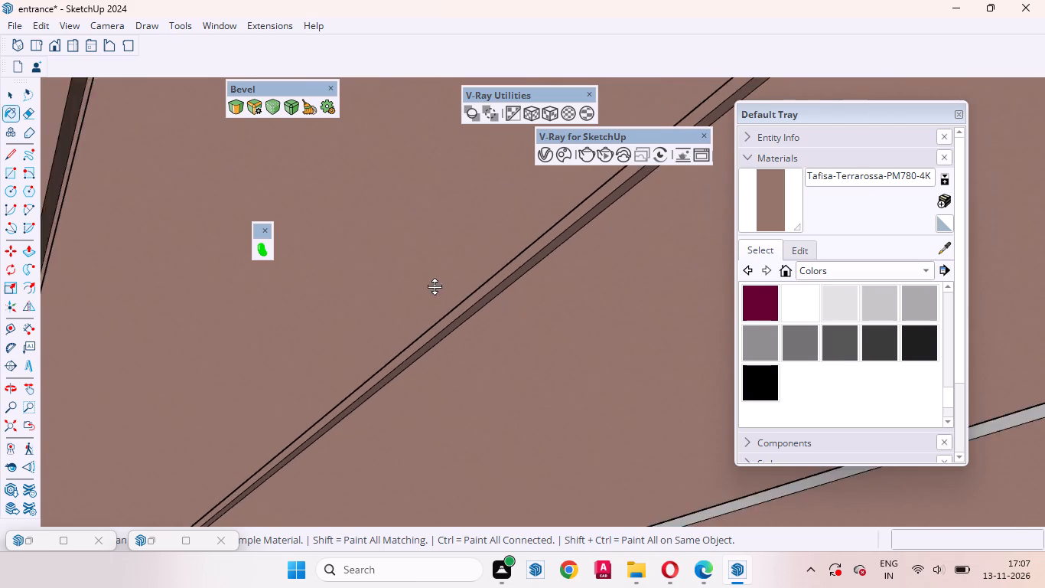
pyautogui.scroll(-13, 435, 286)
pyautogui.click(771, 207)
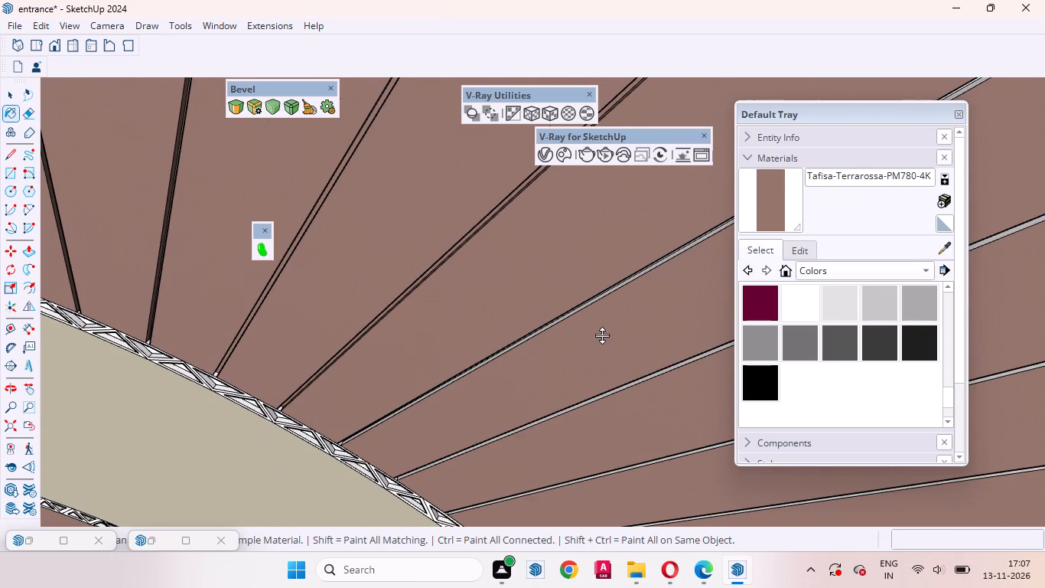
pyautogui.scroll(20, 602, 335)
pyautogui.click(555, 250)
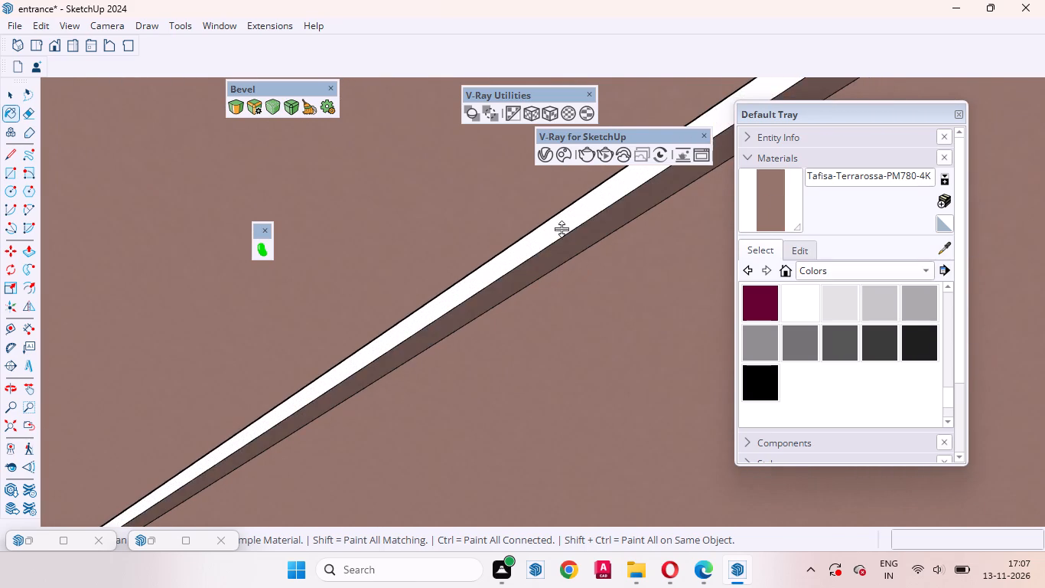
pyautogui.click(562, 229)
pyautogui.moveTo(551, 240); pyautogui.dragTo(401, 108, button='middle')
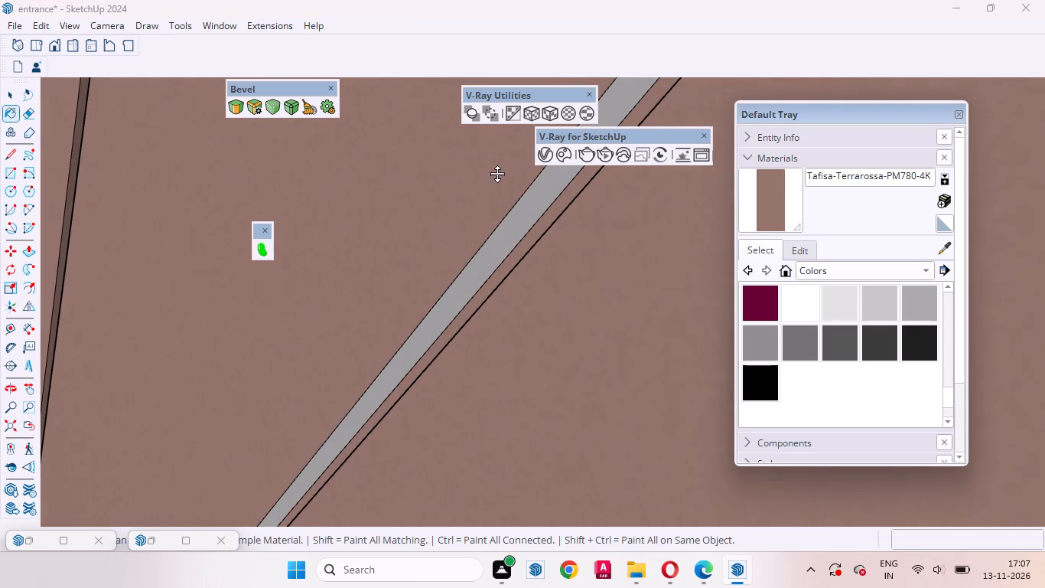
pyautogui.click(526, 200)
# Paint the inner faces of the twelfth upper groove from the oval-pattern panel with Tafisa-Terrarossa-PM780-4K.
pyautogui.scroll(-18, 479, 216)
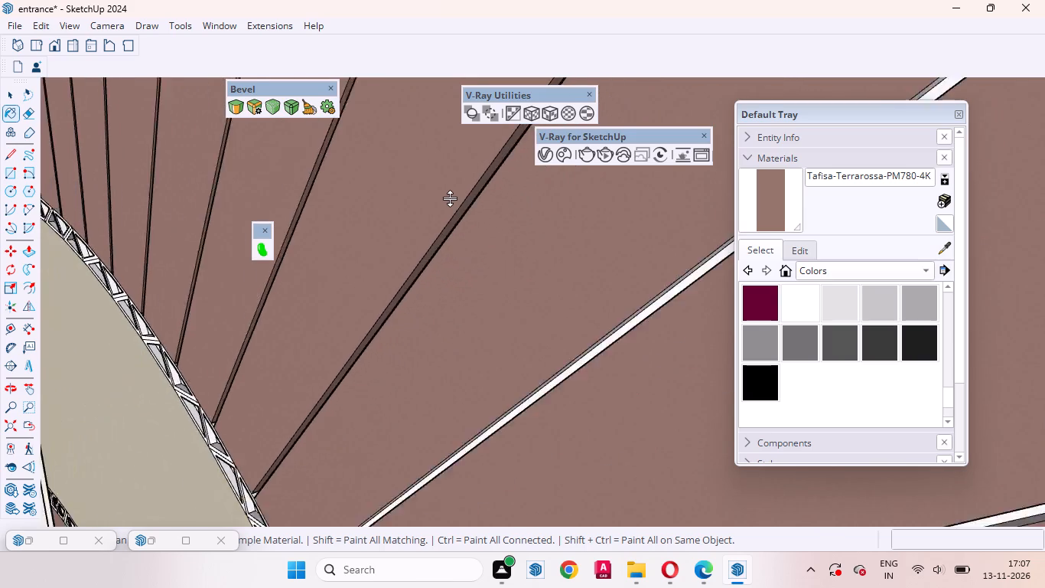
pyautogui.scroll(-2, 450, 198)
pyautogui.scroll(20, 564, 276)
pyautogui.scroll(1, 564, 276)
pyautogui.click(604, 246)
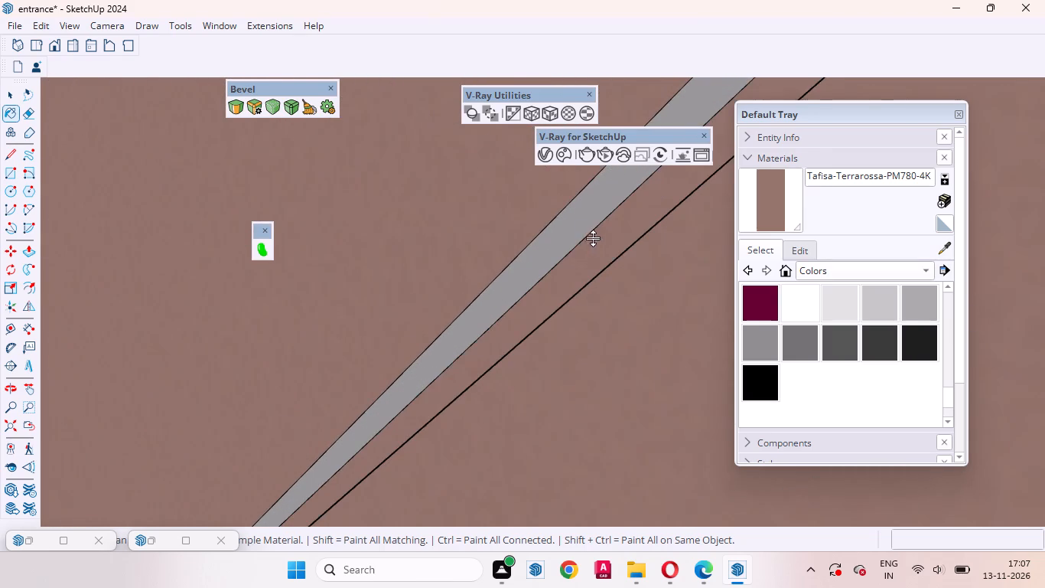
pyautogui.click(581, 227)
pyautogui.moveTo(578, 249); pyautogui.dragTo(698, 394, button='middle')
pyautogui.click(604, 308)
# Paint the inner faces of the thirteenth groove, running toward the Putty border's upper outer corner, with Tafisa-Terrarossa-PM780-4K.
pyautogui.scroll(-6, 472, 298)
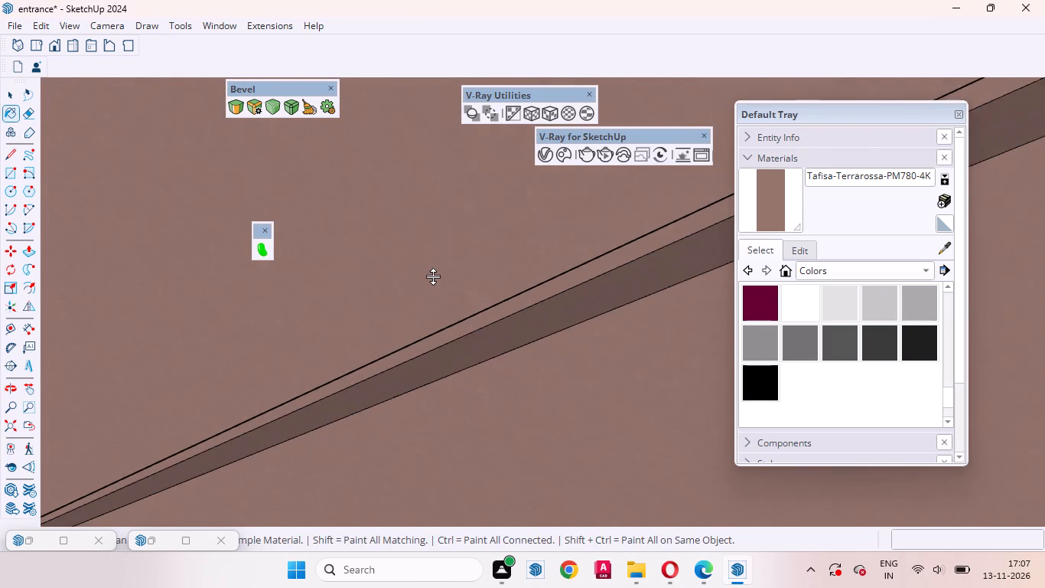
pyautogui.scroll(-20, 433, 276)
pyautogui.scroll(-7, 433, 276)
pyautogui.scroll(-7, 358, 266)
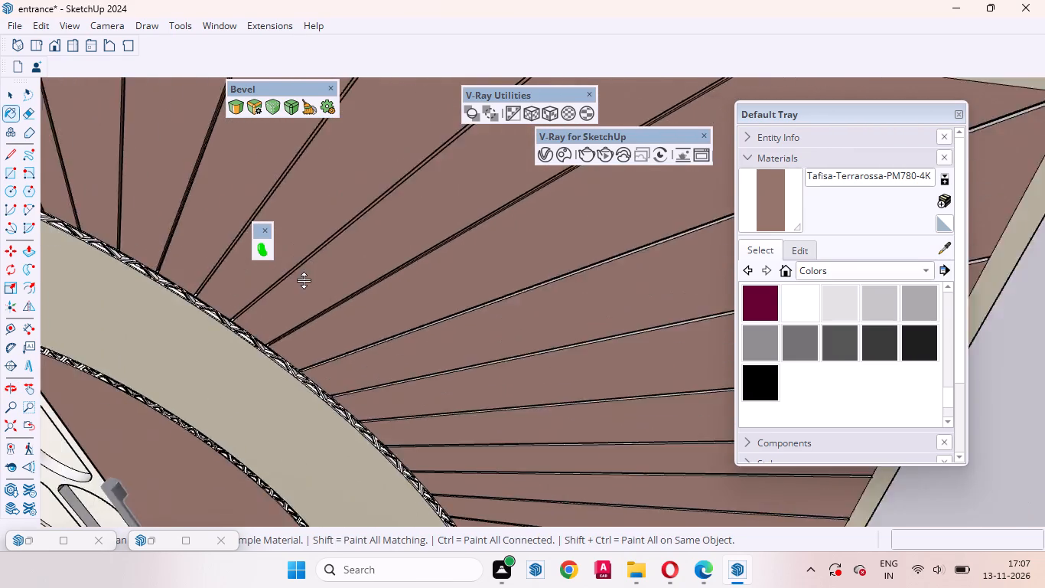
pyautogui.scroll(-3, 304, 280)
pyautogui.scroll(20, 590, 283)
pyautogui.scroll(6, 590, 283)
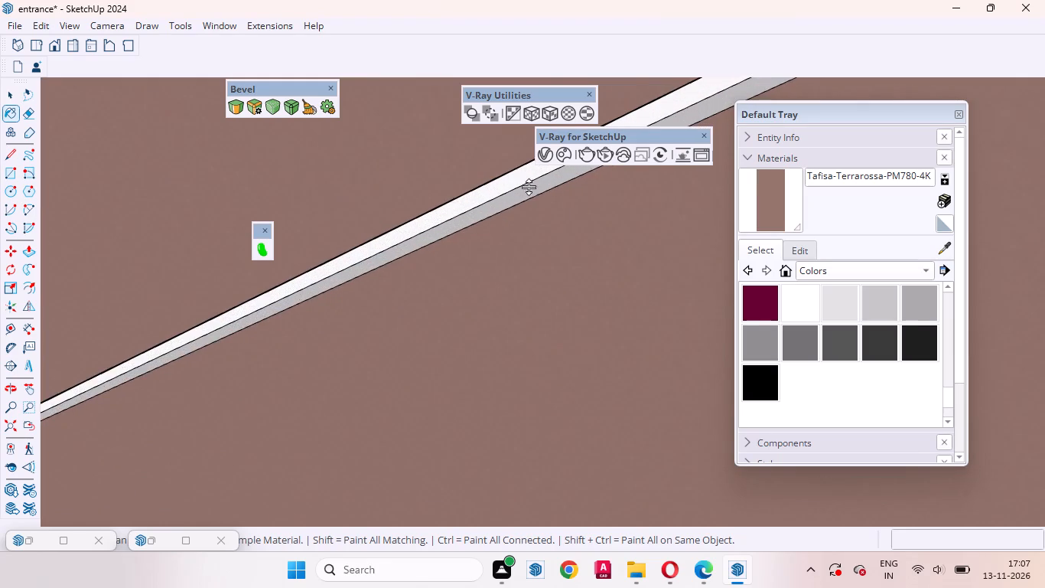
pyautogui.scroll(3, 529, 187)
pyautogui.click(522, 198)
pyautogui.click(518, 171)
pyautogui.moveTo(520, 183); pyautogui.dragTo(363, 73, button='middle')
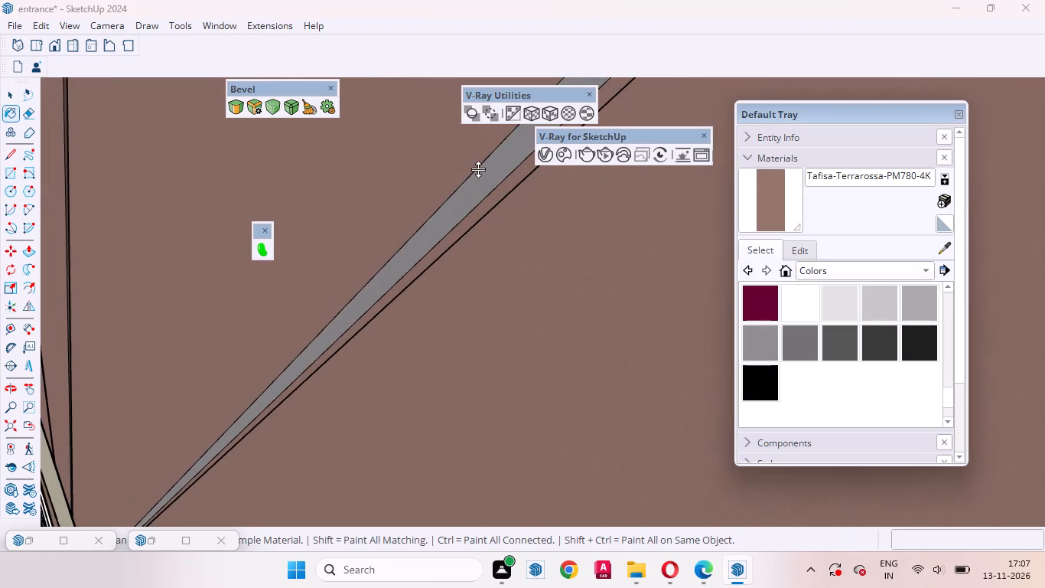
pyautogui.click(488, 182)
# Paint the inner faces and small end face of the first groove below the border's upper outer corner with Tafisa-Terrarossa-PM780-4K.
pyautogui.scroll(-20, 474, 216)
pyautogui.scroll(-4, 474, 216)
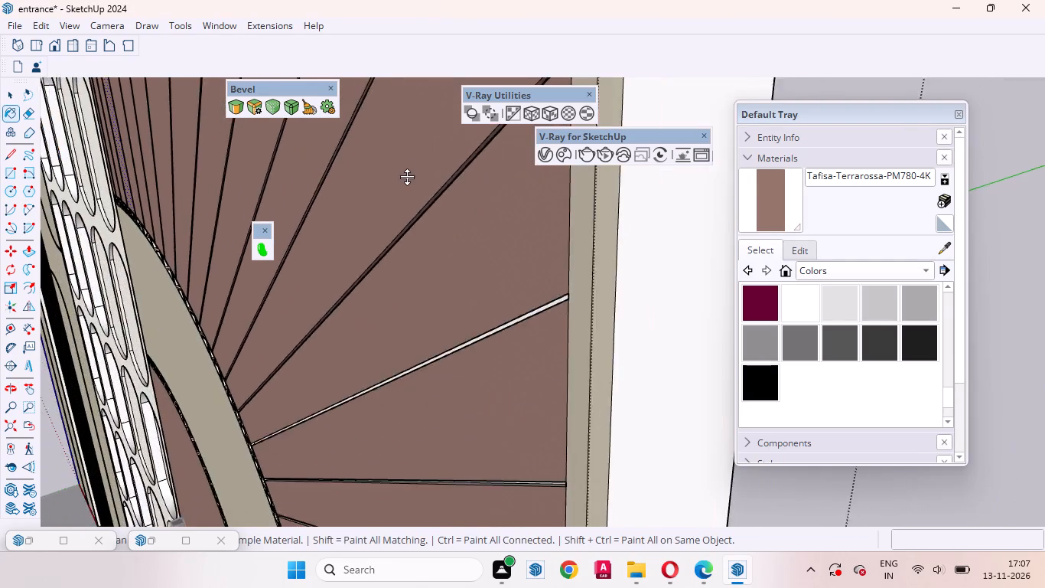
pyautogui.scroll(-4, 407, 177)
pyautogui.scroll(20, 477, 216)
pyautogui.scroll(8, 477, 216)
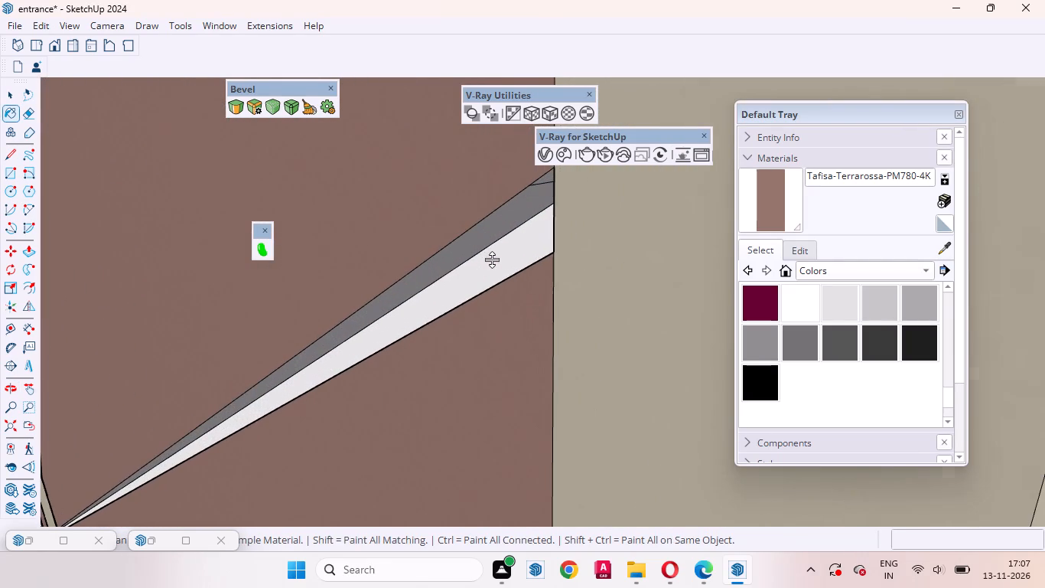
pyautogui.click(490, 251)
pyautogui.click(491, 240)
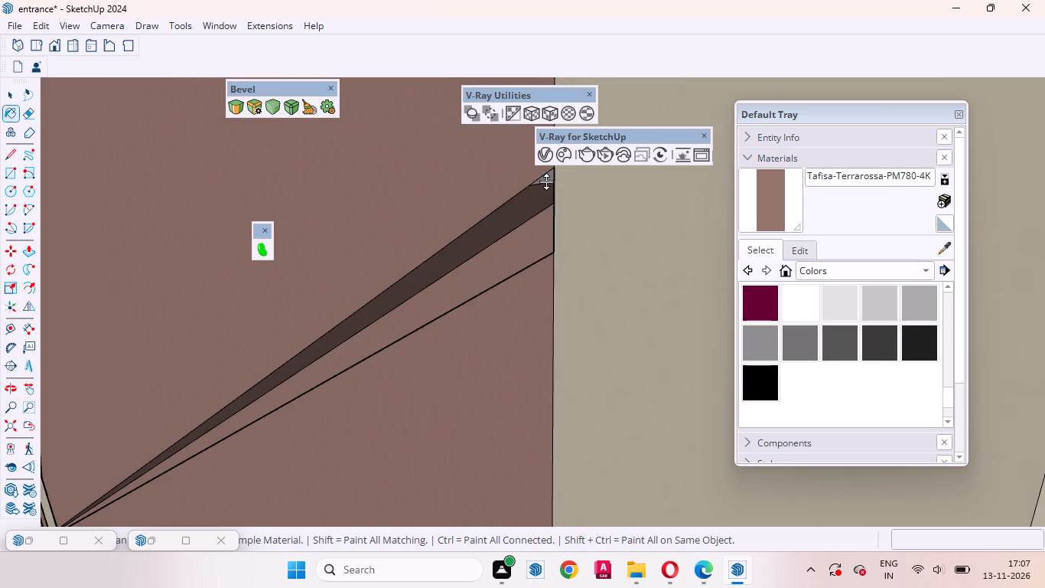
pyautogui.scroll(10, 546, 181)
pyautogui.click(548, 171)
pyautogui.moveTo(483, 345); pyautogui.dragTo(490, 358, button='middle')
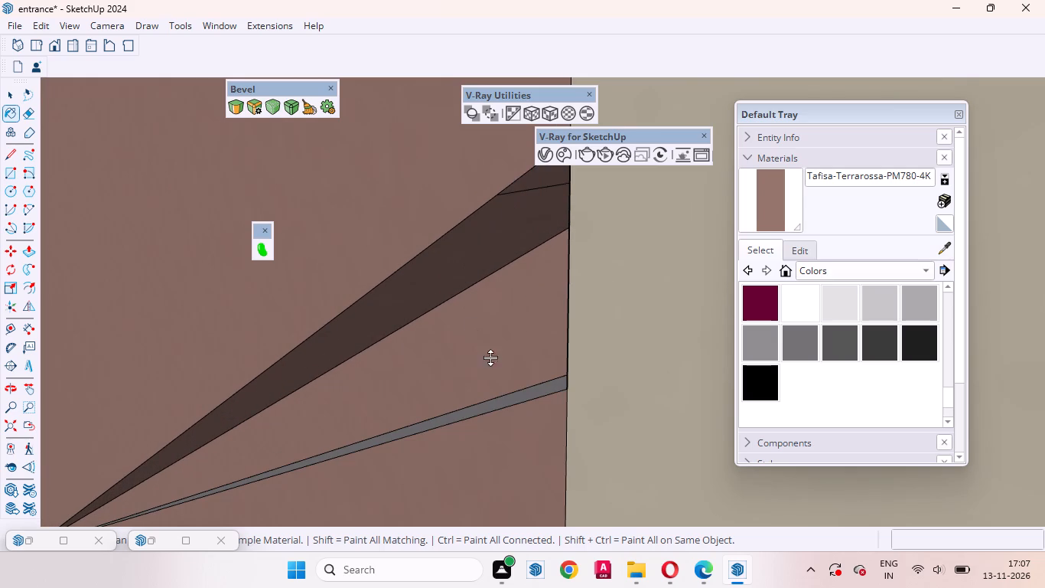
pyautogui.moveTo(490, 358); pyautogui.dragTo(558, 417, button='middle')
pyautogui.click(524, 434)
# Paint the inner faces of the second groove below the upper outer corner, ending at the vertical Putty border, with Tafisa-Terrarossa-PM780-4K.
pyautogui.scroll(-20, 454, 312)
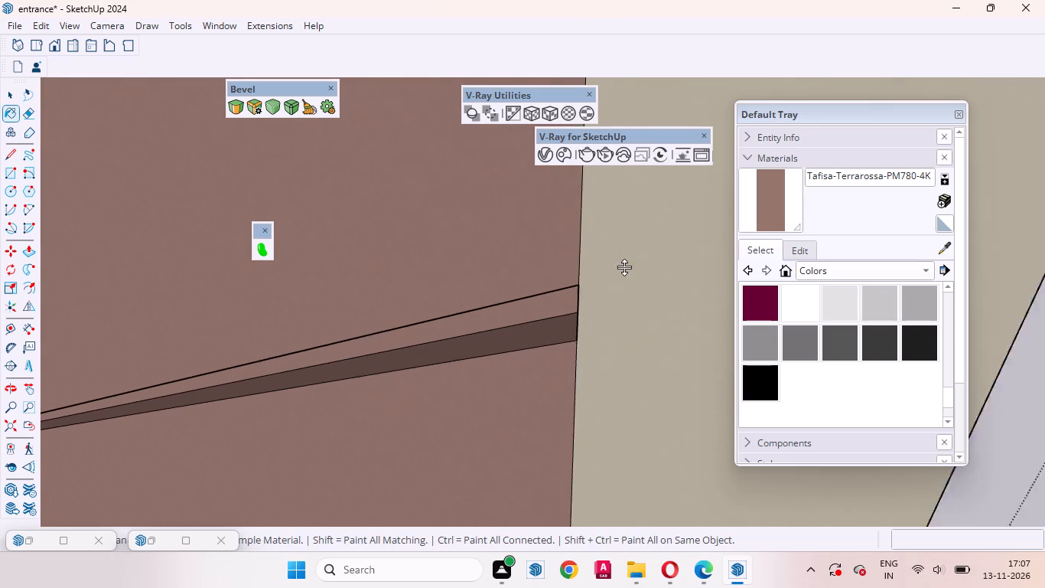
pyautogui.scroll(-20, 624, 267)
pyautogui.scroll(-10, 624, 267)
pyautogui.scroll(-4, 522, 253)
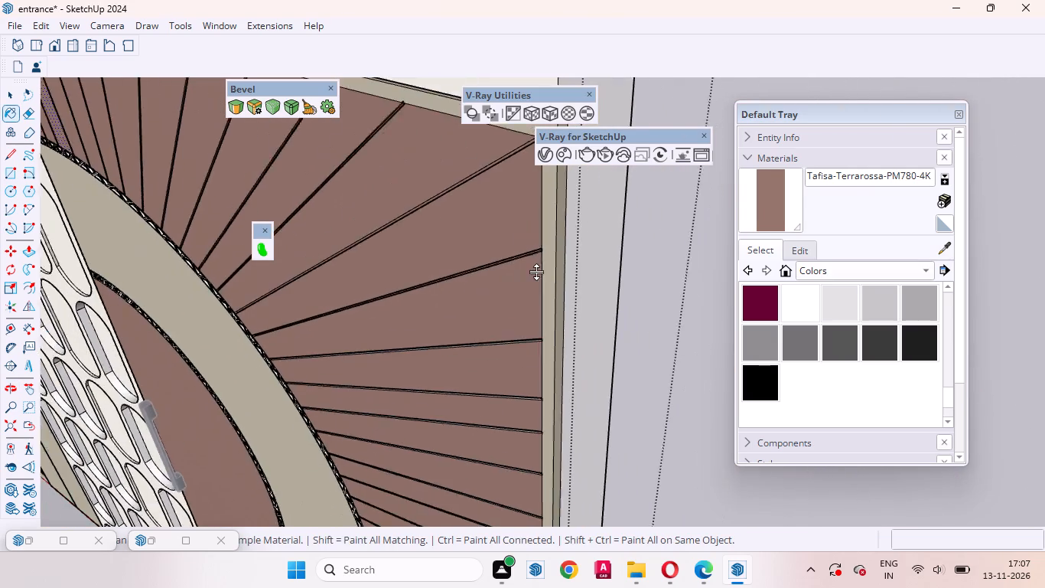
pyautogui.scroll(20, 530, 318)
pyautogui.scroll(7, 530, 318)
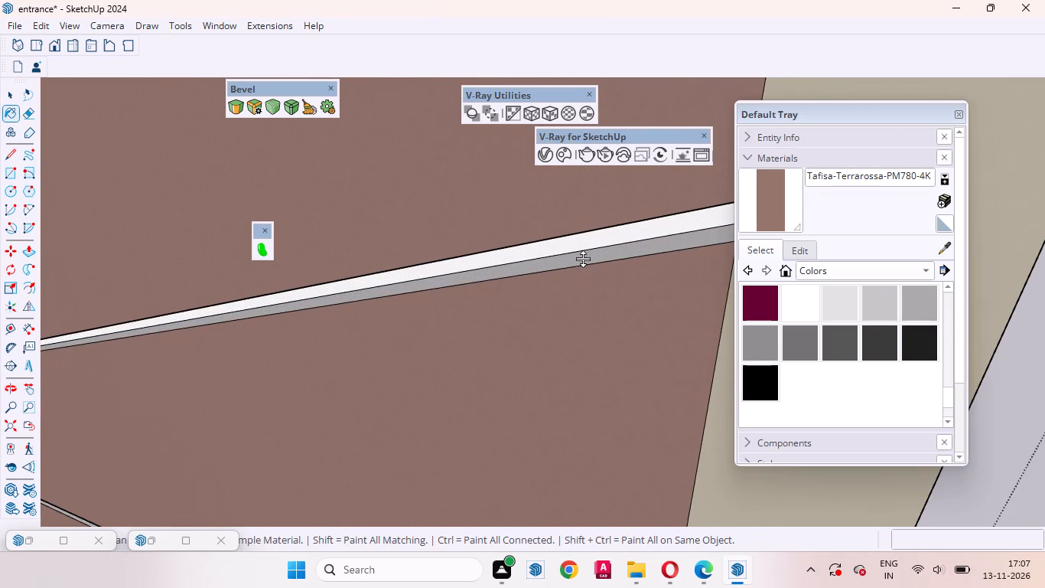
pyautogui.click(580, 256)
pyautogui.scroll(8, 589, 258)
pyautogui.click(562, 237)
pyautogui.moveTo(559, 242); pyautogui.dragTo(500, 144, button='middle')
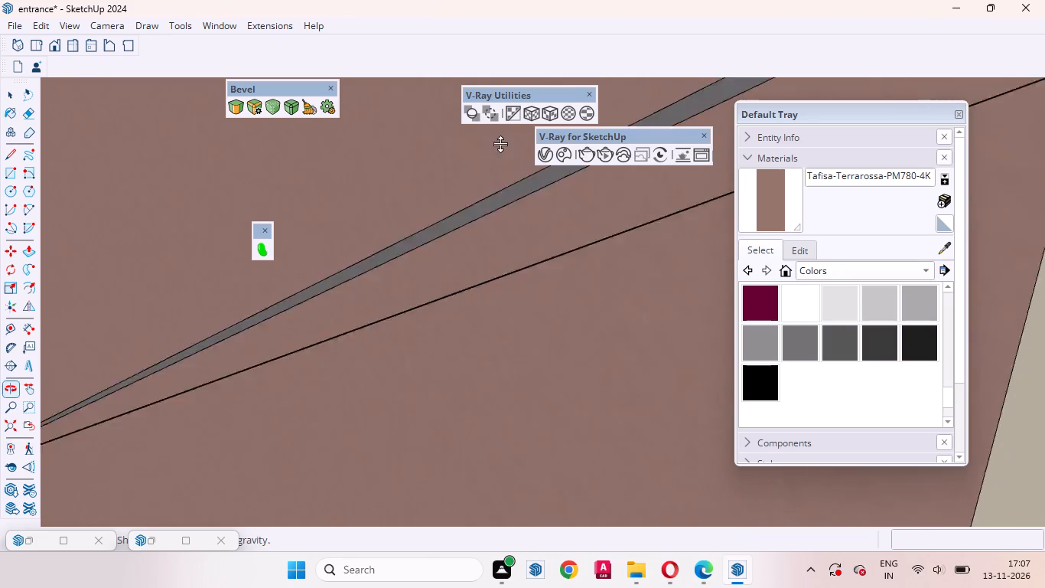
pyautogui.moveTo(500, 144); pyautogui.dragTo(477, 113, button='middle')
pyautogui.click(500, 182)
# Paint the inner faces of the third groove below the upper outer corner, ending at the vertical Putty border, with Tafisa-Terrarossa-PM780-4K.
pyautogui.scroll(-15, 511, 243)
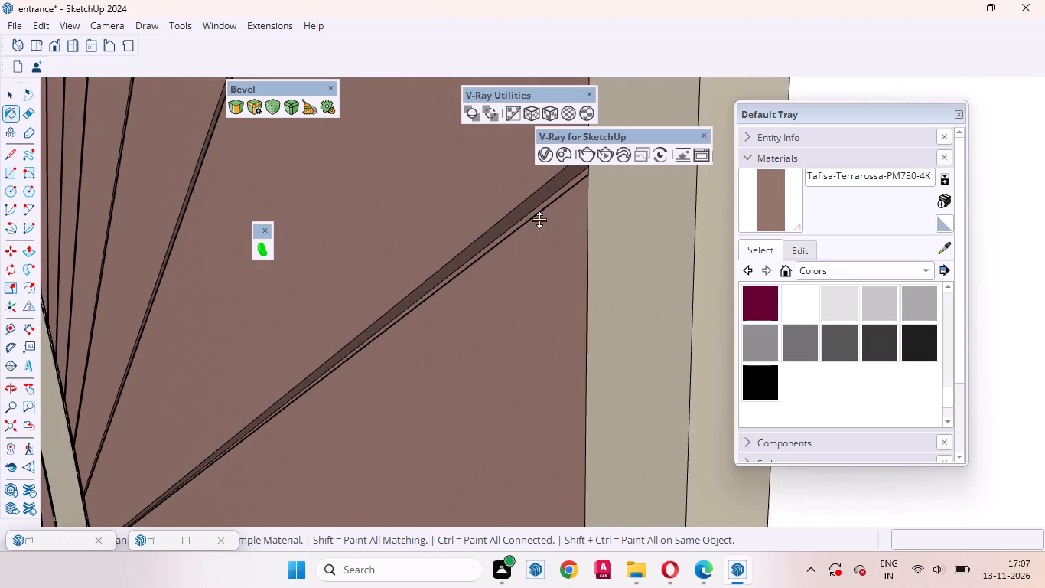
pyautogui.scroll(-20, 539, 220)
pyautogui.scroll(-12, 539, 220)
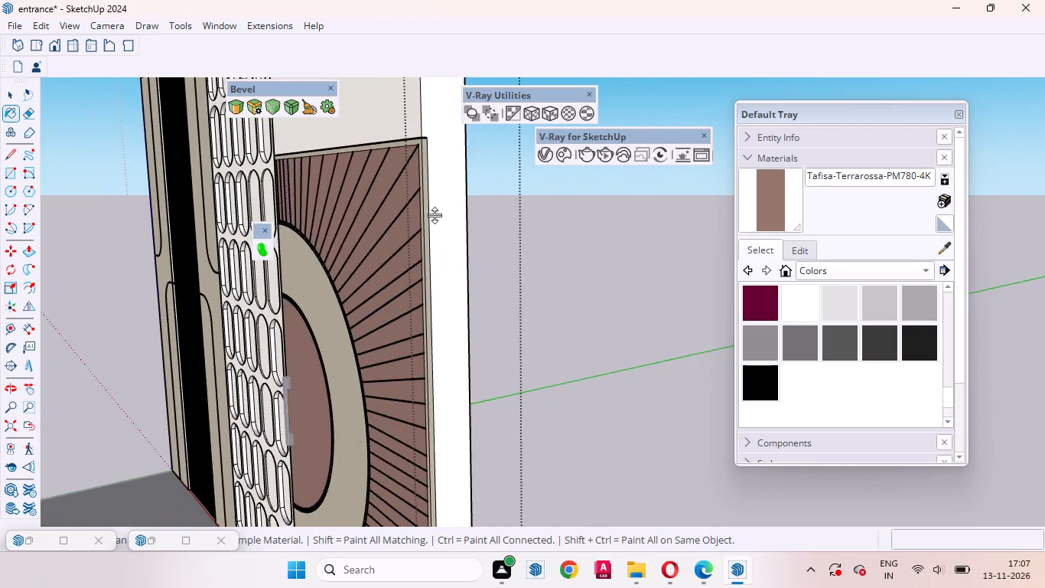
pyautogui.scroll(-3, 435, 215)
pyautogui.scroll(17, 394, 263)
pyautogui.scroll(6, 516, 274)
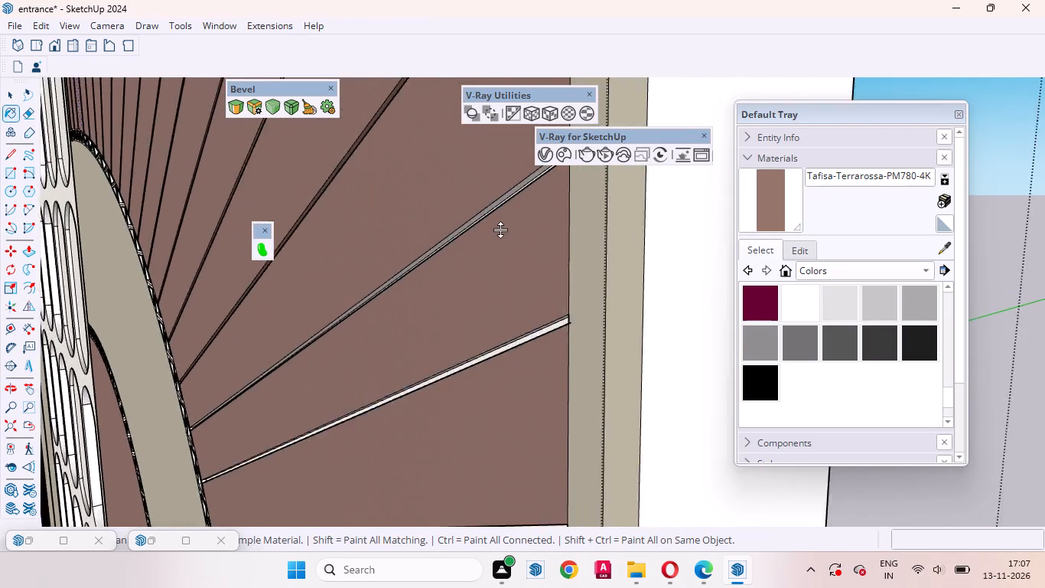
pyautogui.scroll(12, 500, 230)
pyautogui.click(486, 185)
pyautogui.scroll(6, 488, 194)
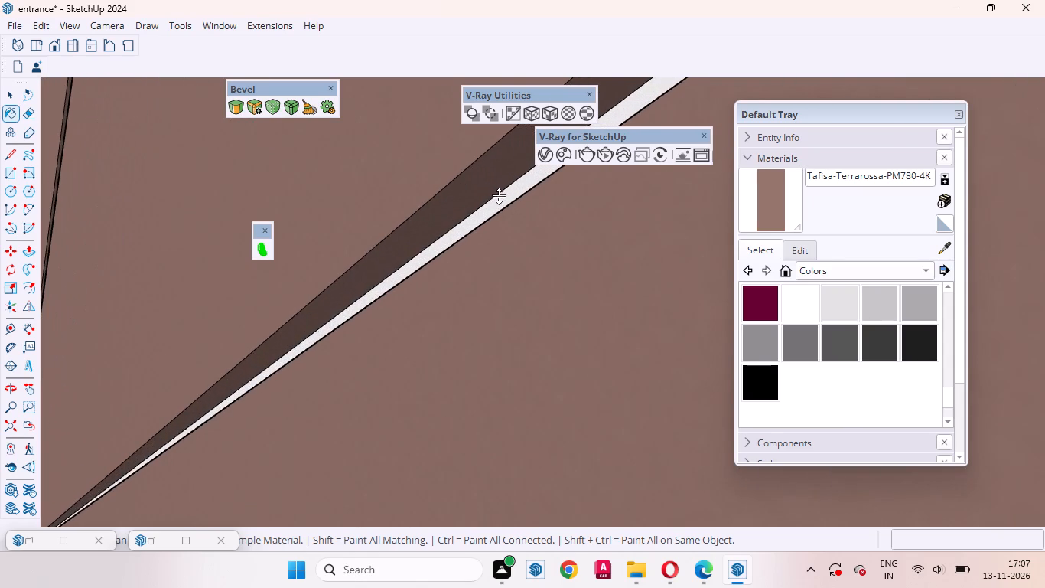
pyautogui.click(501, 198)
pyautogui.moveTo(501, 204); pyautogui.dragTo(536, 316, button='middle')
pyautogui.click(506, 249)
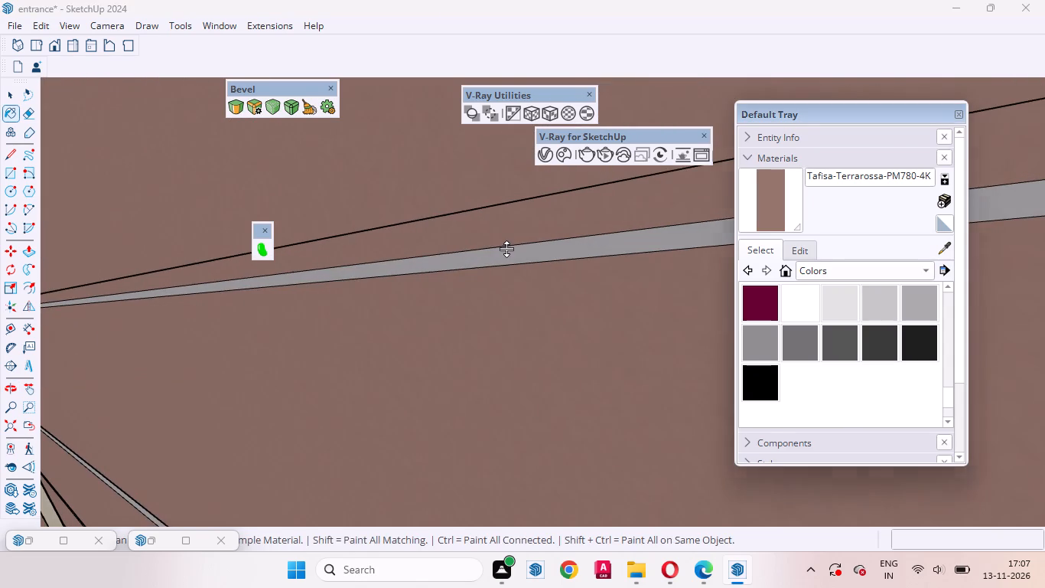
# Paint the inner faces of the fourth groove below the upper outer corner, ending at the vertical Putty border, with Tafisa-Terrarossa-PM780-4K.
pyautogui.scroll(-18, 489, 265)
pyautogui.scroll(8, 436, 357)
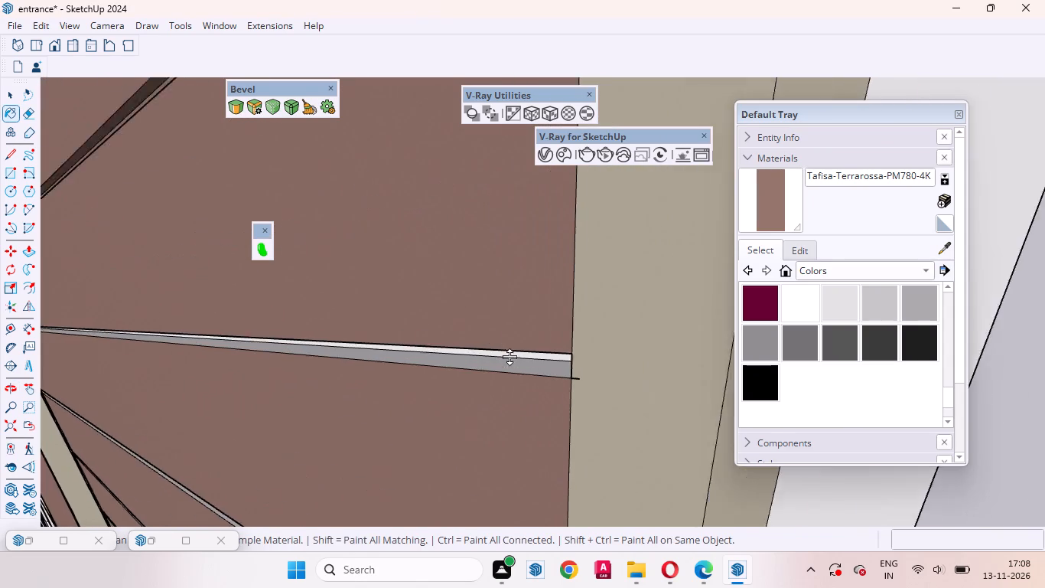
pyautogui.scroll(6, 509, 357)
pyautogui.moveTo(548, 374); pyautogui.dragTo(565, 240, button='middle')
pyautogui.click(589, 319)
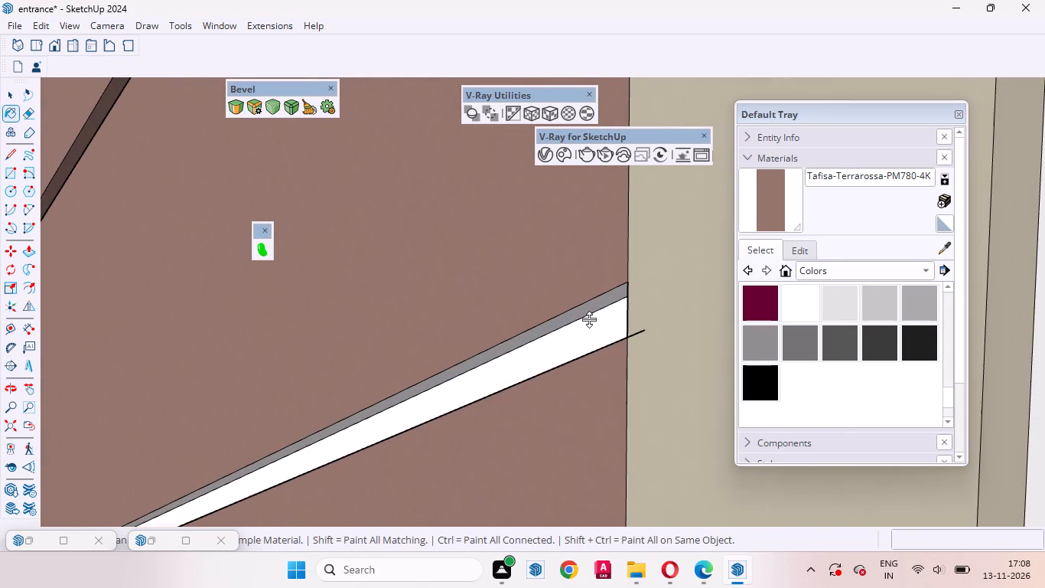
pyautogui.click(586, 311)
pyautogui.moveTo(578, 354); pyautogui.dragTo(605, 446, button='middle')
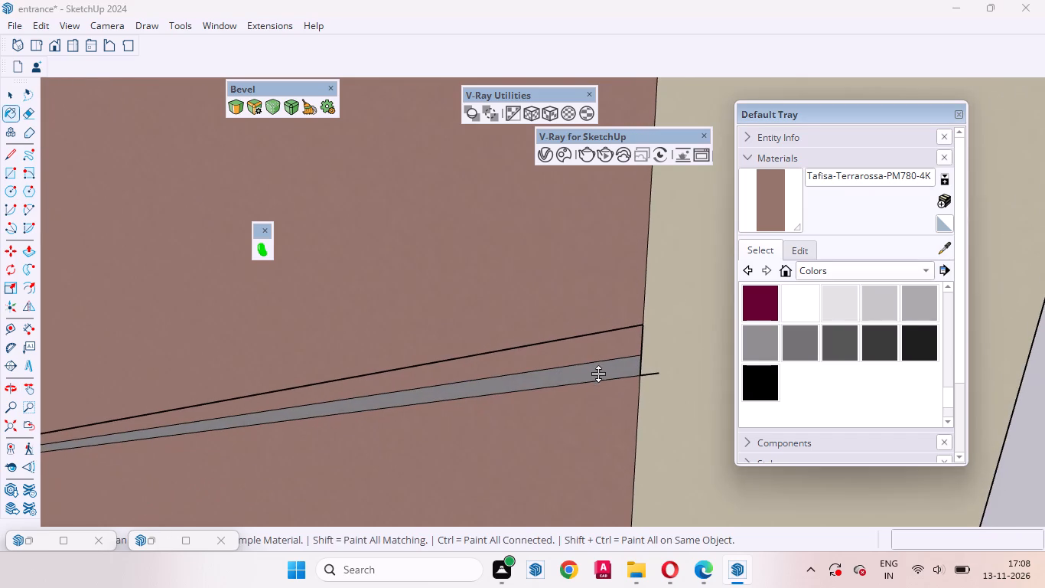
pyautogui.click(597, 370)
pyautogui.press('space')
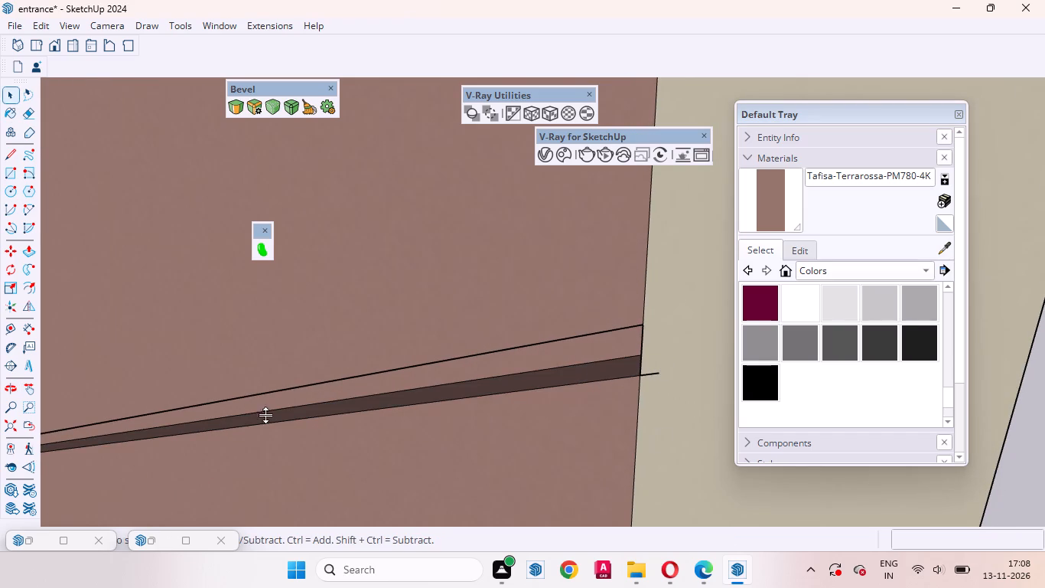
pyautogui.click(14, 96)
pyautogui.press('space')
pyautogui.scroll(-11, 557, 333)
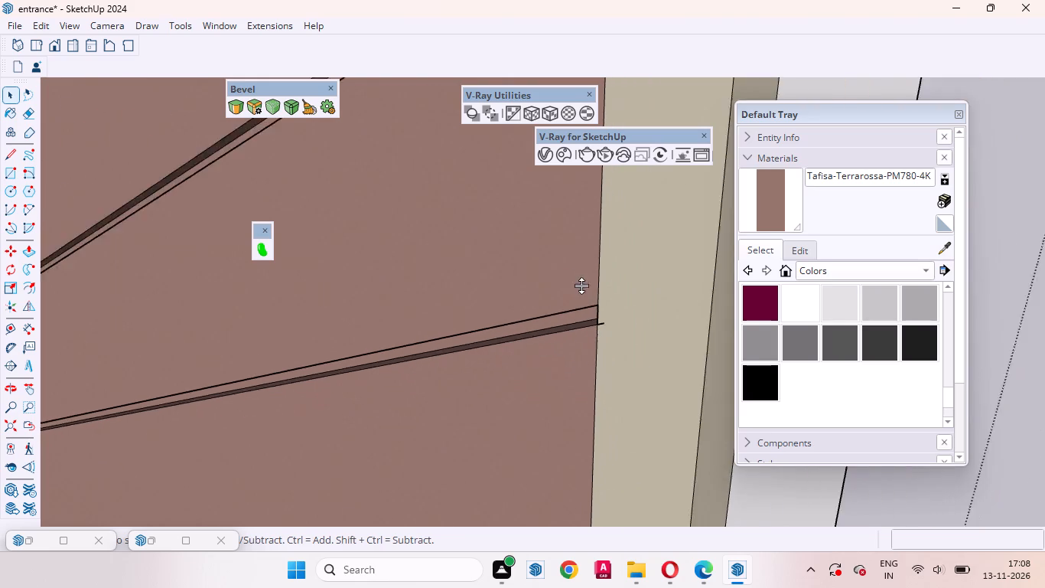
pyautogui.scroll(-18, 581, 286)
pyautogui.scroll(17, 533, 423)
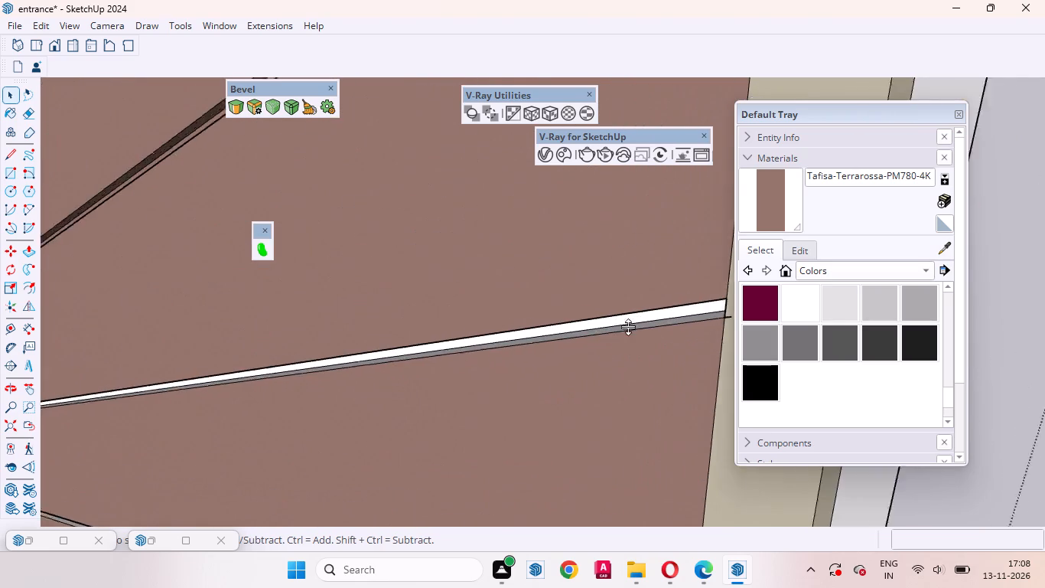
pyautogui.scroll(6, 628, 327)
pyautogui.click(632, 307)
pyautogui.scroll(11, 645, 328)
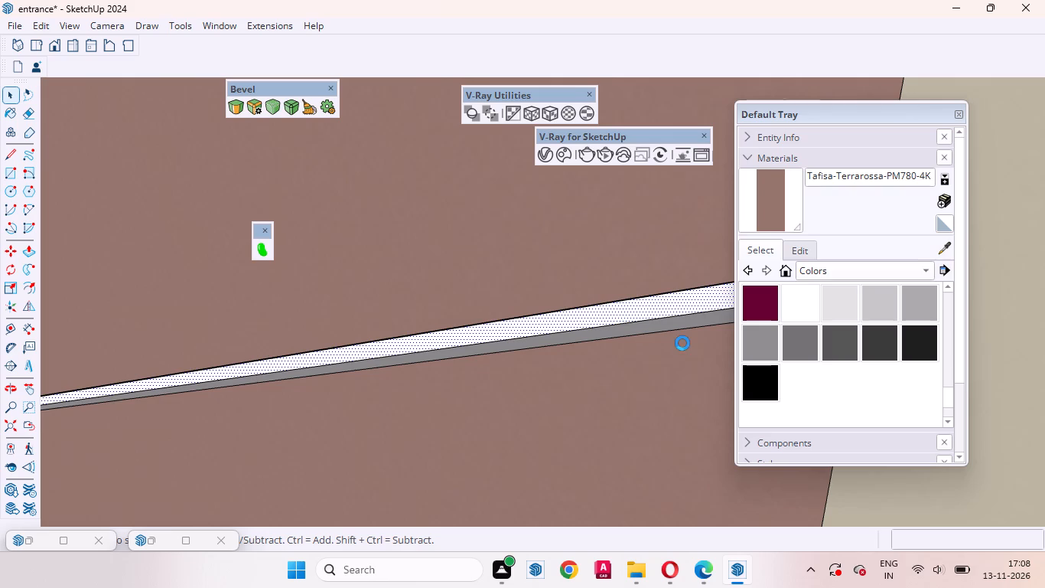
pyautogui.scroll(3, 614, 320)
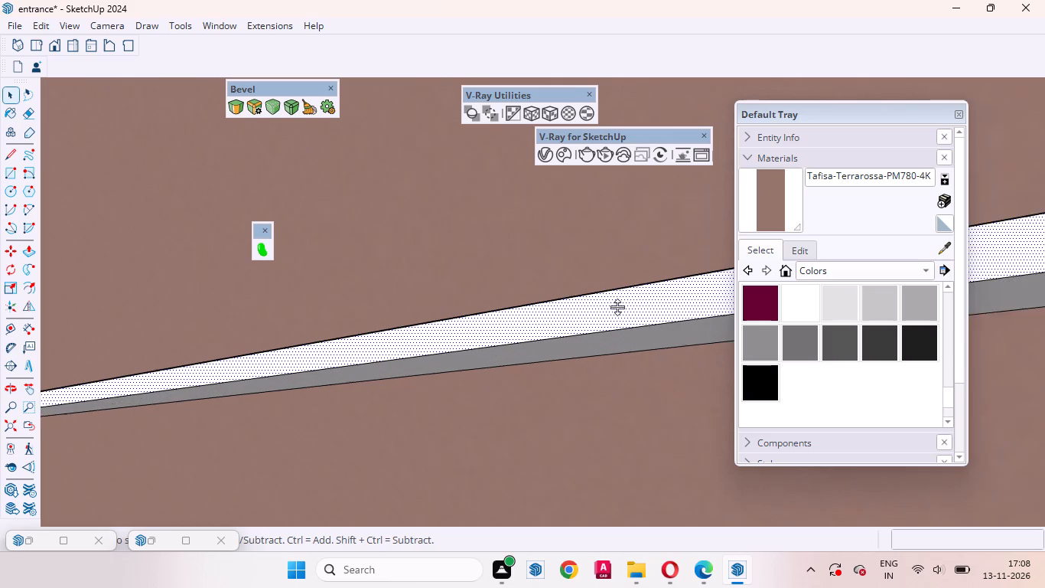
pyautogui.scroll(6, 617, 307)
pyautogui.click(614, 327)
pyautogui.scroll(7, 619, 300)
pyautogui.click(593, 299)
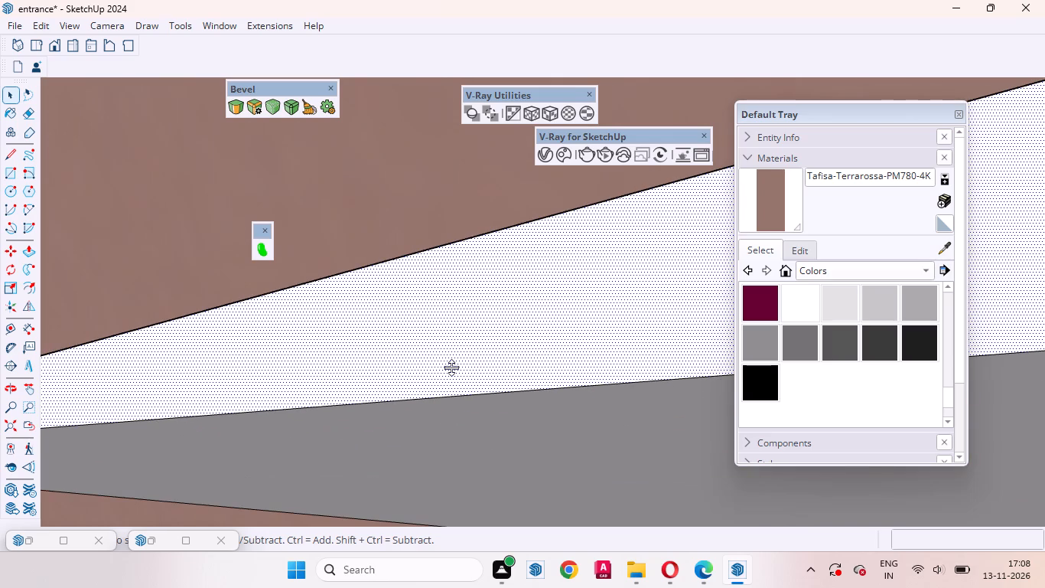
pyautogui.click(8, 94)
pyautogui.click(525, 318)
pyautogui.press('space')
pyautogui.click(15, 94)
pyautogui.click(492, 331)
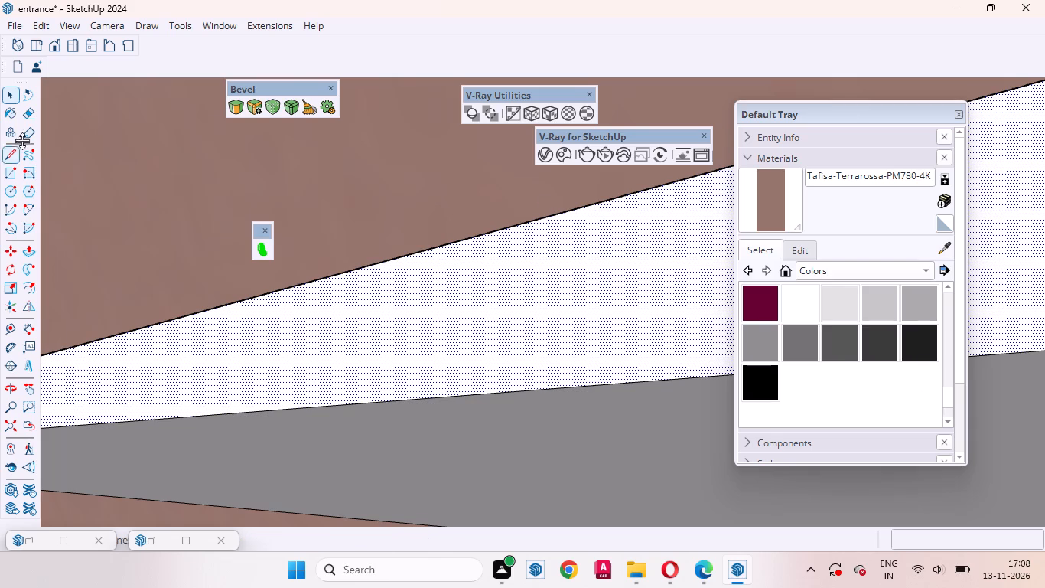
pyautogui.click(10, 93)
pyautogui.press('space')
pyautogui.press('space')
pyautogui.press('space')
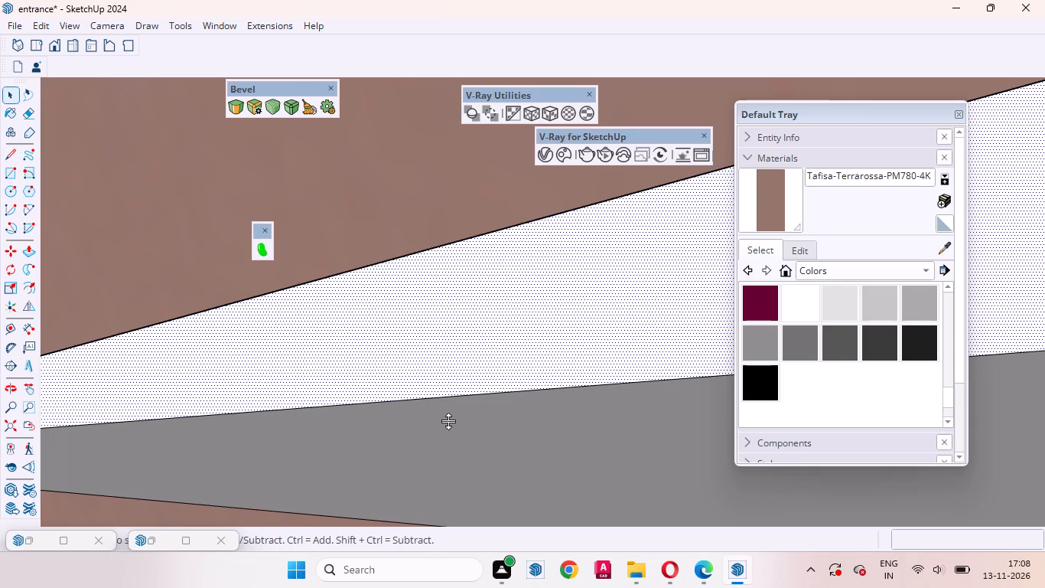
# Paint the inner faces of the fifth groove below the border's upper outer corner with Tafisa-Terrarossa-PM780-4K.
pyautogui.scroll(-10, 558, 309)
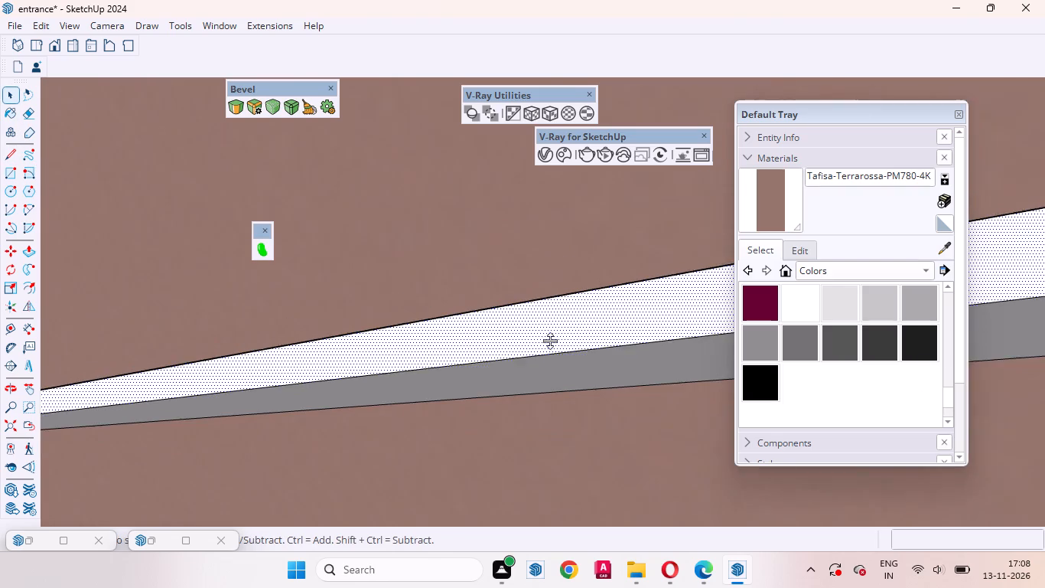
pyautogui.scroll(-9, 550, 341)
pyautogui.scroll(10, 522, 329)
pyautogui.click(551, 315)
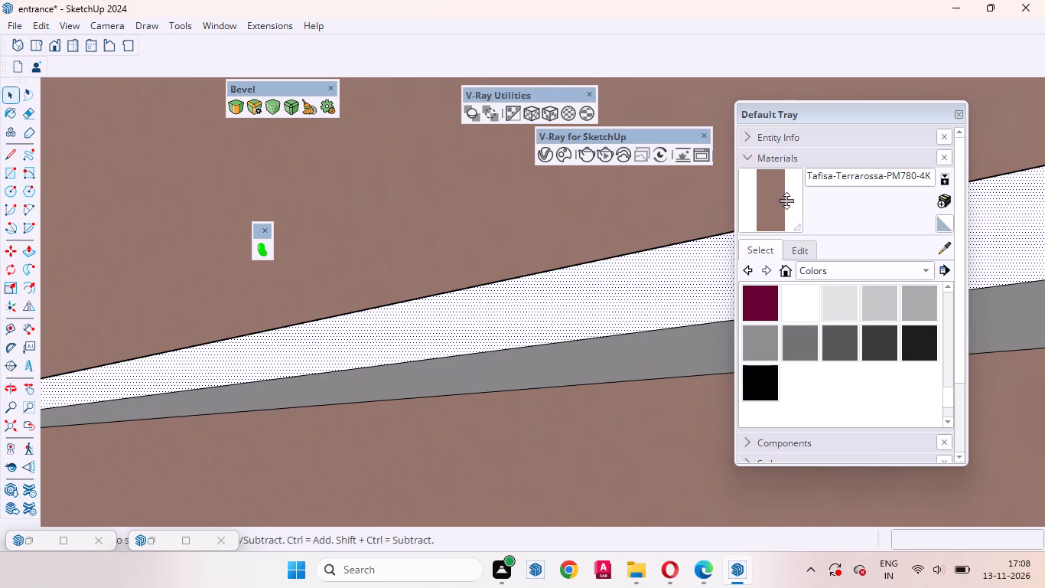
pyautogui.click(786, 201)
pyautogui.click(611, 312)
pyautogui.click(602, 356)
pyautogui.moveTo(588, 354); pyautogui.dragTo(574, 292, button='middle')
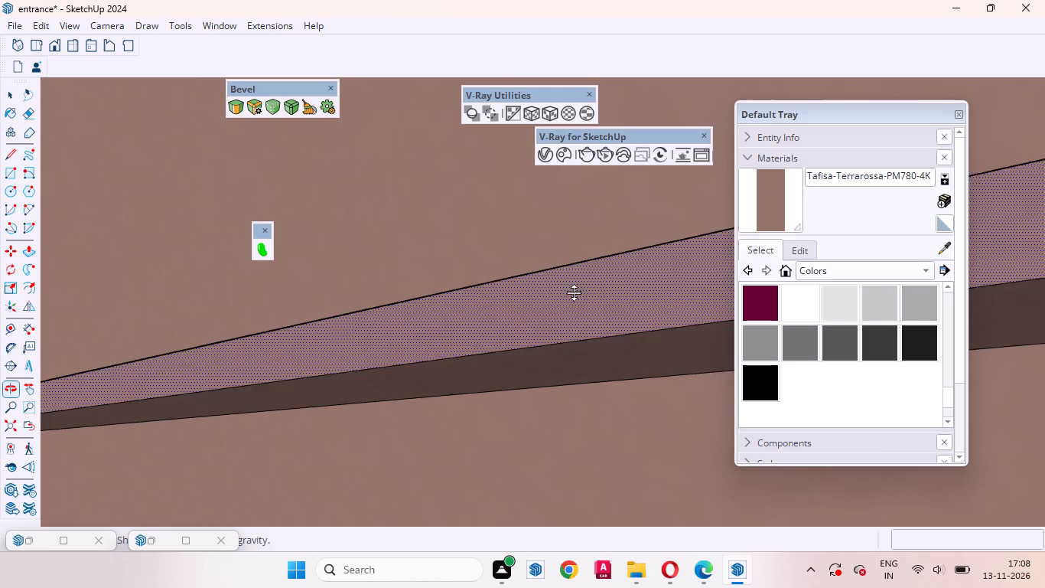
pyautogui.moveTo(574, 292); pyautogui.dragTo(547, 196, button='middle')
pyautogui.click(562, 242)
# Paint the inner faces of the sixth groove below the upper outer corner, ending at the vertical Putty border, with Tafisa-Terrarossa-PM780-4K.
pyautogui.scroll(-13, 598, 303)
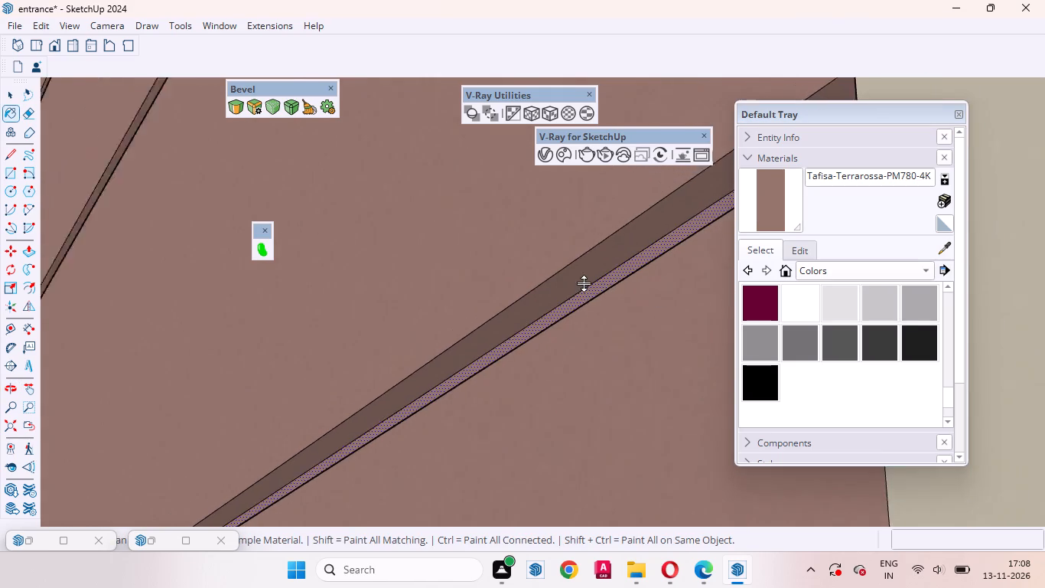
pyautogui.scroll(-20, 584, 283)
pyautogui.scroll(-7, 584, 283)
pyautogui.scroll(4, 594, 407)
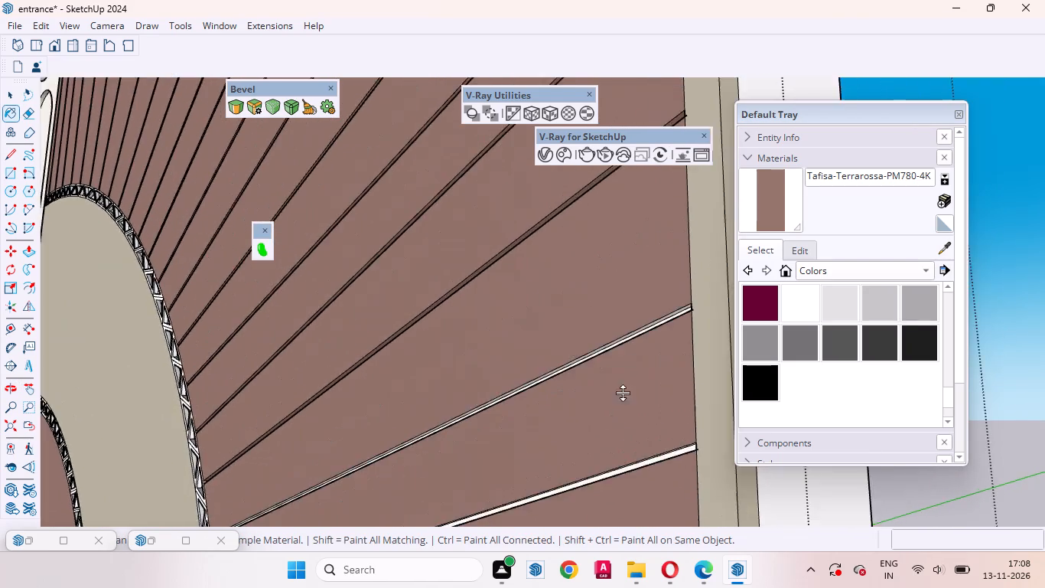
pyautogui.scroll(20, 623, 393)
pyautogui.scroll(4, 623, 393)
pyautogui.click(636, 312)
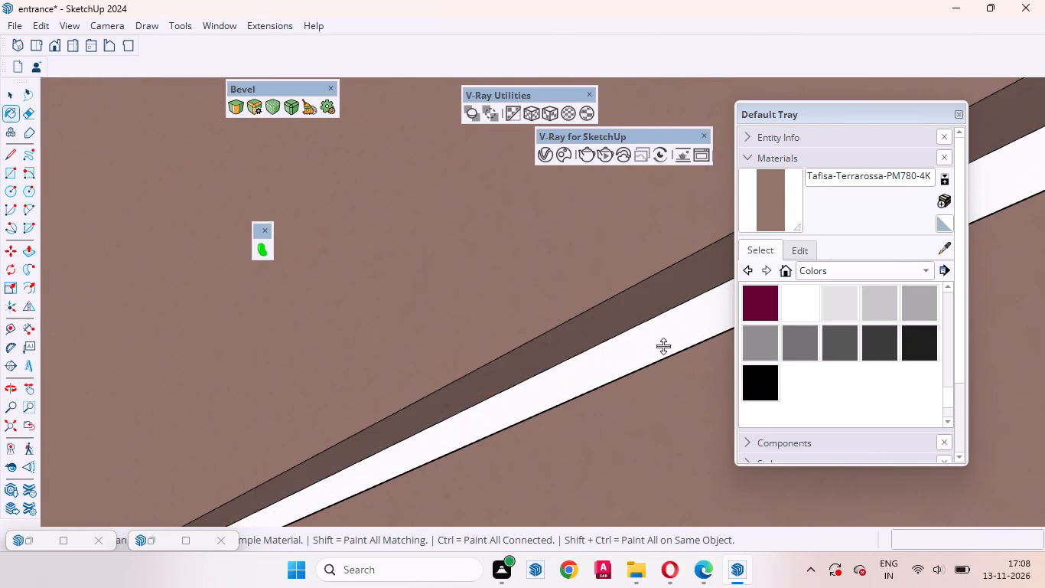
pyautogui.click(663, 346)
pyautogui.moveTo(599, 377); pyautogui.dragTo(710, 545, button='middle')
pyautogui.click(593, 430)
# Paint the inner faces of the seventh groove below the border's upper outer corner with Tafisa-Terrarossa-PM780-4K.
pyautogui.scroll(-7, 575, 371)
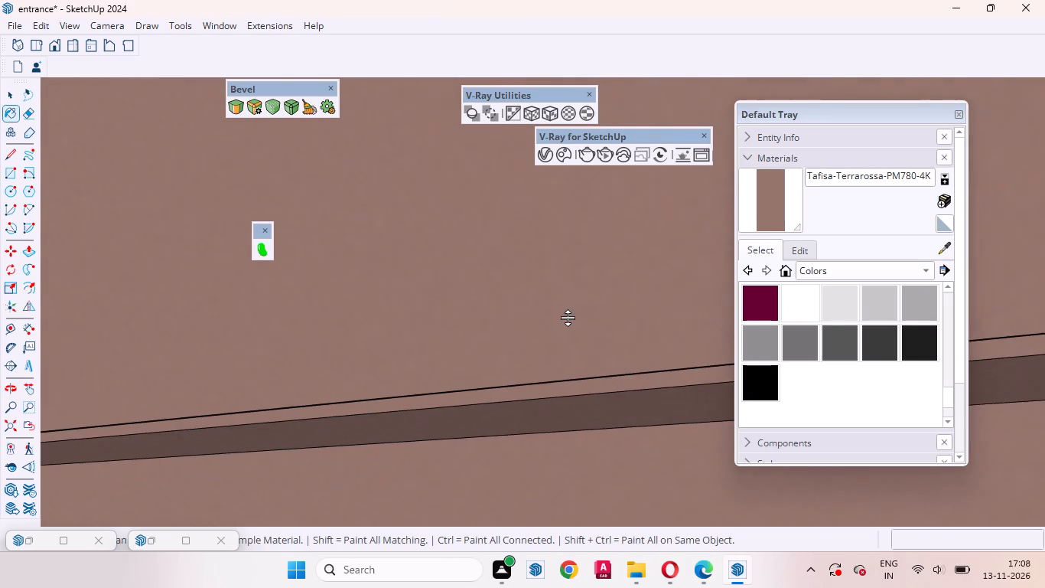
pyautogui.scroll(-20, 568, 318)
pyautogui.scroll(-5, 568, 318)
pyautogui.scroll(6, 344, 411)
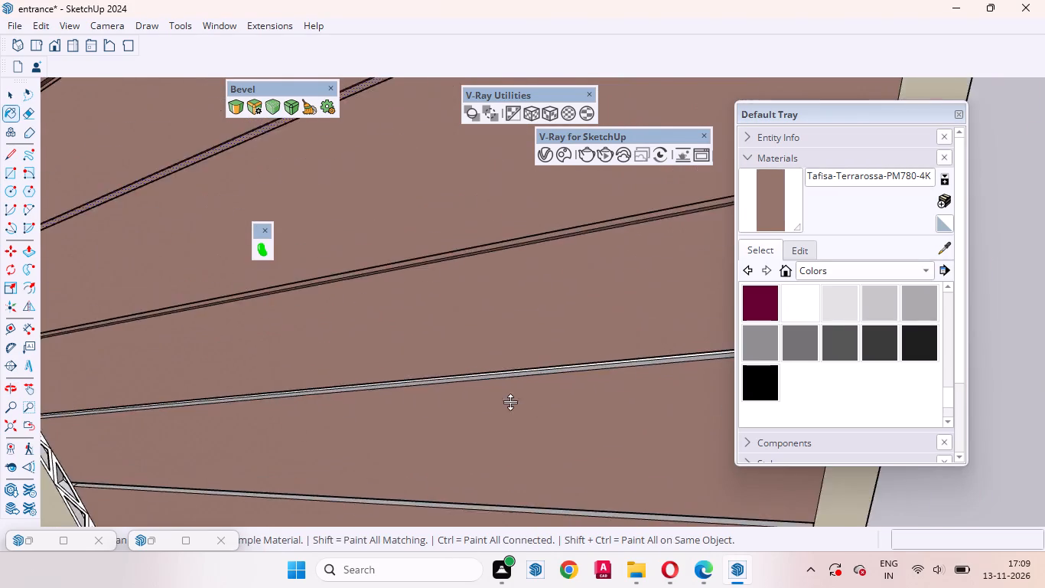
pyautogui.scroll(20, 510, 402)
pyautogui.click(563, 368)
pyautogui.click(575, 338)
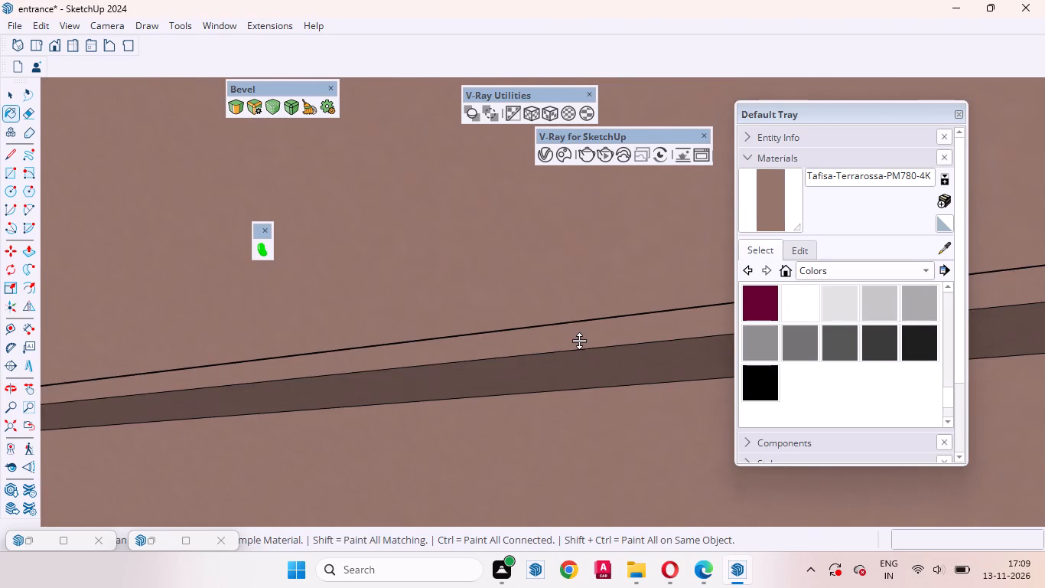
pyautogui.moveTo(576, 343); pyautogui.dragTo(490, 193, button='middle')
pyautogui.click(539, 259)
pyautogui.click(566, 272)
# Paint the inner faces of the eighth groove below the border's upper outer corner with Tafisa-Terrarossa-PM780-4K.
pyautogui.scroll(-2, 597, 284)
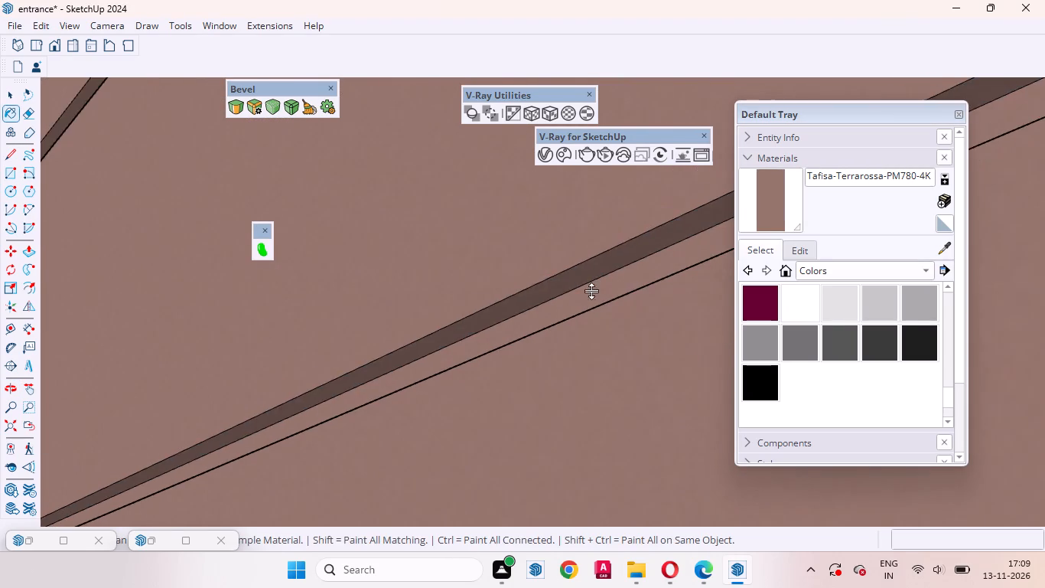
pyautogui.scroll(-20, 591, 291)
pyautogui.scroll(-9, 591, 291)
pyautogui.scroll(4, 612, 385)
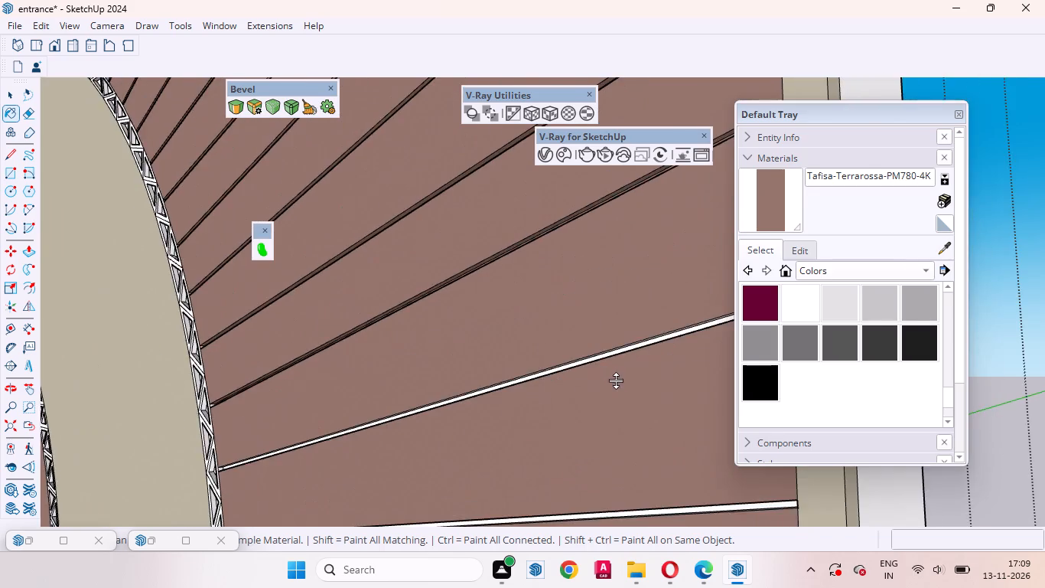
pyautogui.scroll(20, 616, 381)
pyautogui.scroll(4, 616, 381)
pyautogui.click(604, 364)
pyautogui.click(600, 330)
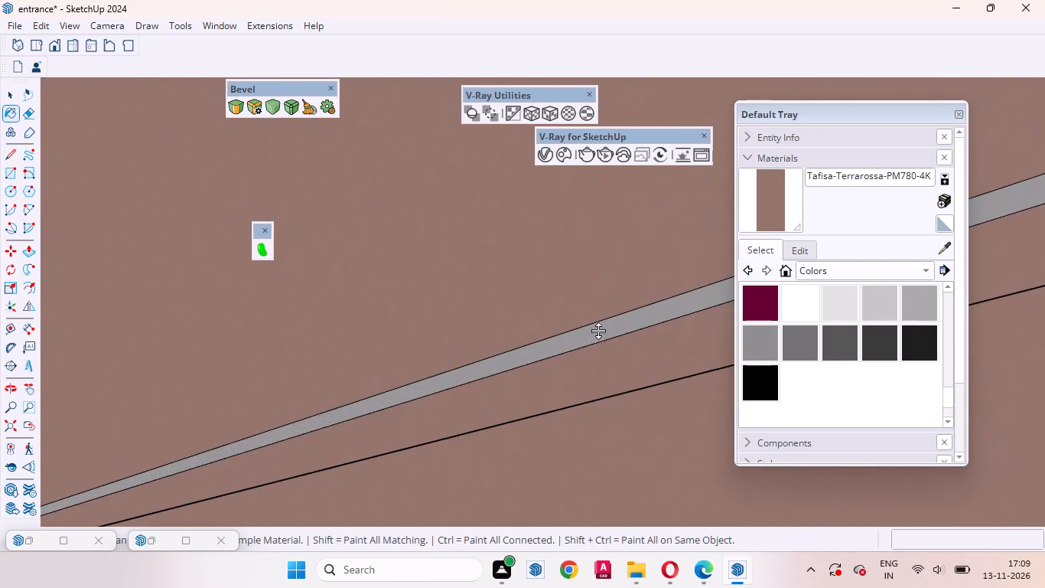
pyautogui.moveTo(606, 373); pyautogui.dragTo(619, 549, button='middle')
pyautogui.click(580, 438)
# Paint the inner faces of the ninth groove below the upper outer corner, ending at the vertical Putty border, with Tafisa-Terrarossa-PM780-4K.
pyautogui.scroll(-14, 571, 383)
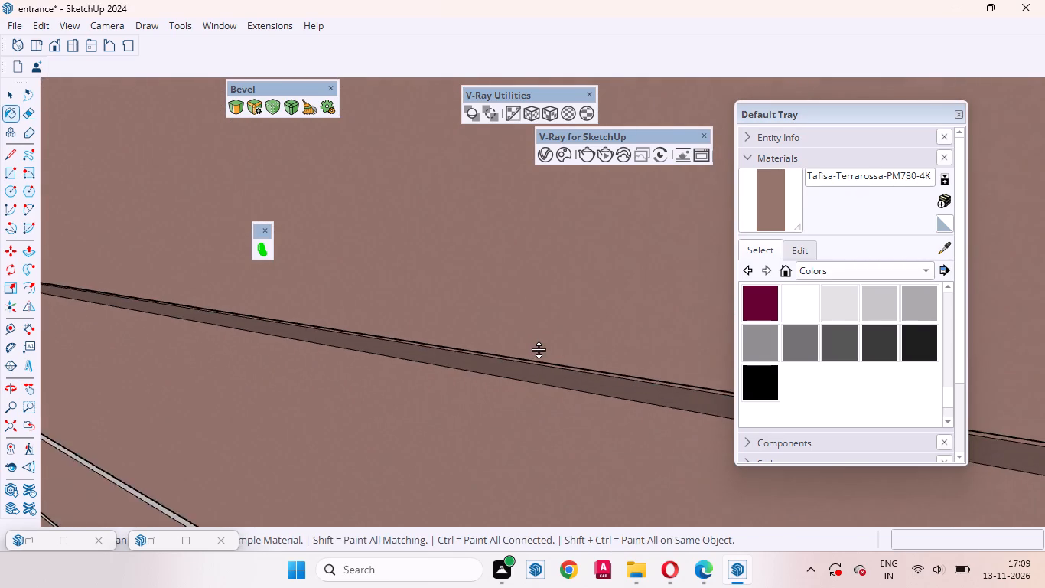
pyautogui.scroll(-19, 539, 350)
pyautogui.scroll(16, 597, 479)
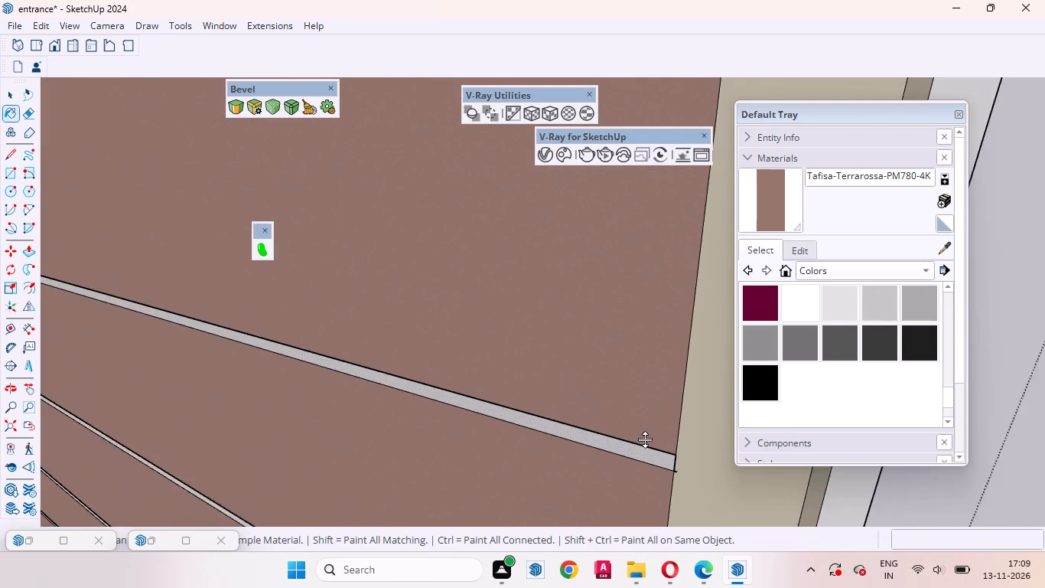
pyautogui.scroll(4, 645, 439)
pyautogui.click(624, 456)
pyautogui.moveTo(638, 451); pyautogui.dragTo(630, 220, button='middle')
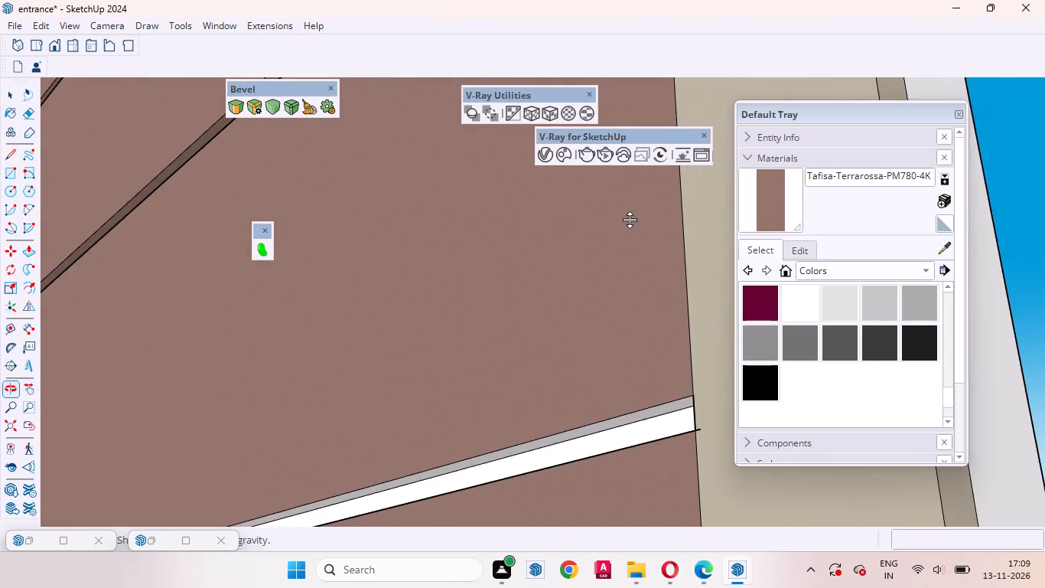
pyautogui.scroll(7, 635, 425)
pyautogui.click(637, 408)
pyautogui.click(654, 433)
# Paint the inner faces of the tenth groove below the border's upper outer corner with Tafisa-Terrarossa-PM780-4K.
pyautogui.scroll(-2, 477, 365)
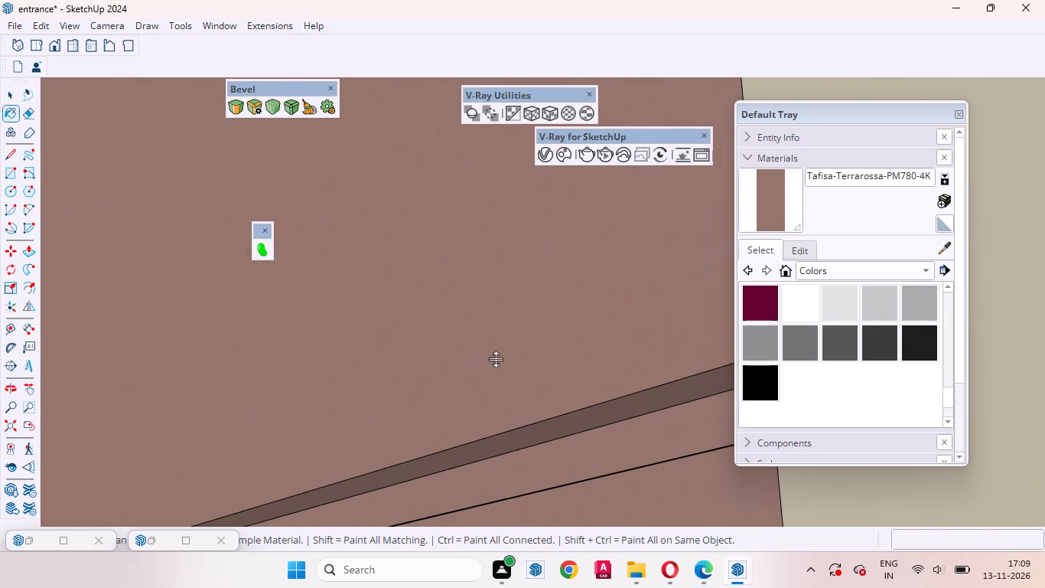
pyautogui.scroll(-11, 496, 359)
pyautogui.scroll(1, 596, 351)
pyautogui.scroll(-17, 646, 354)
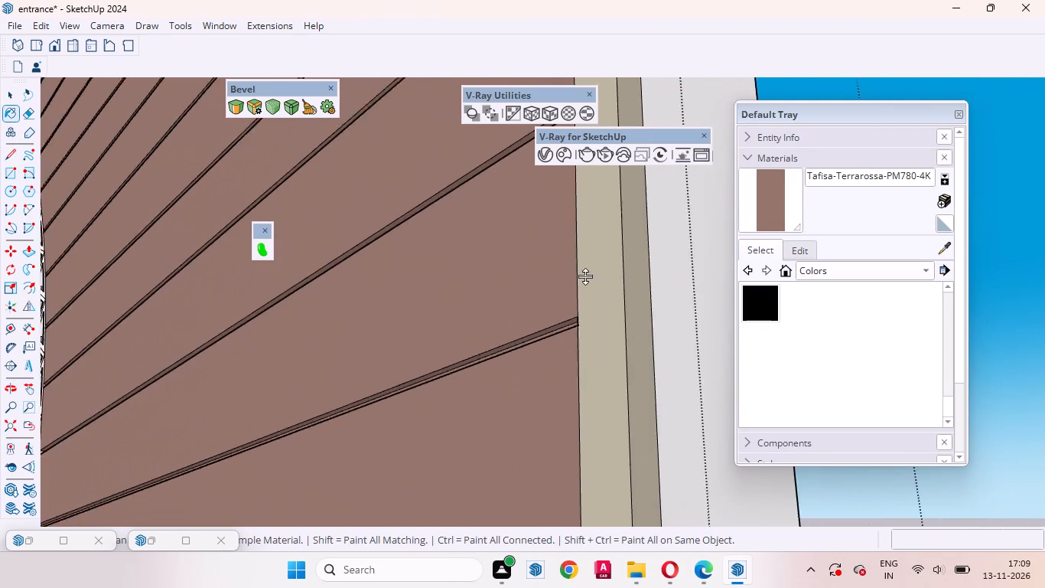
pyautogui.scroll(-12, 585, 276)
pyautogui.scroll(15, 530, 399)
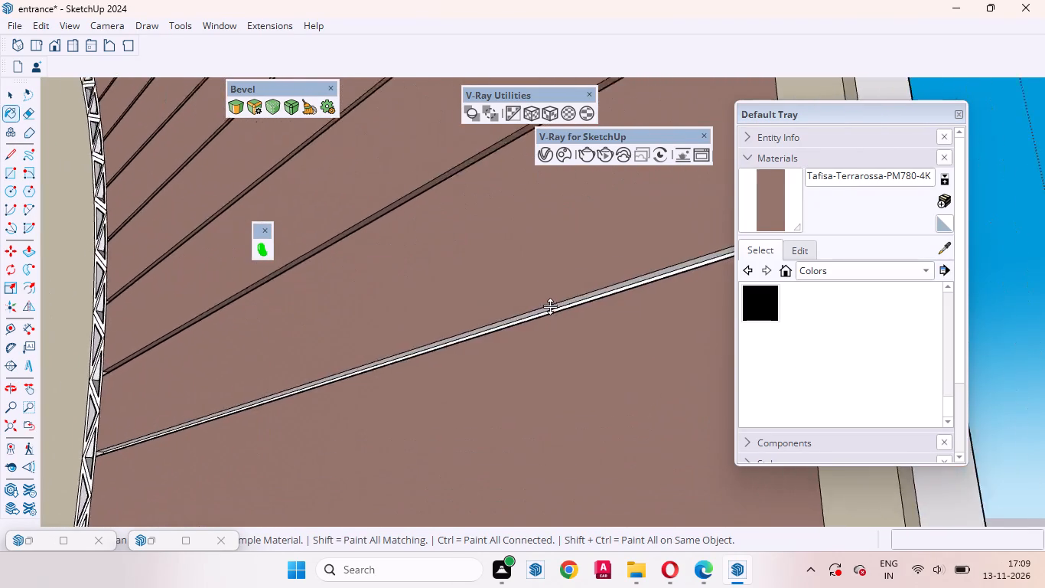
pyautogui.scroll(15, 550, 306)
pyautogui.click(566, 305)
pyautogui.scroll(1, 567, 341)
pyautogui.moveTo(567, 341); pyautogui.dragTo(573, 485, button='middle')
pyautogui.click(579, 319)
pyautogui.click(587, 296)
pyautogui.scroll(-5, 550, 321)
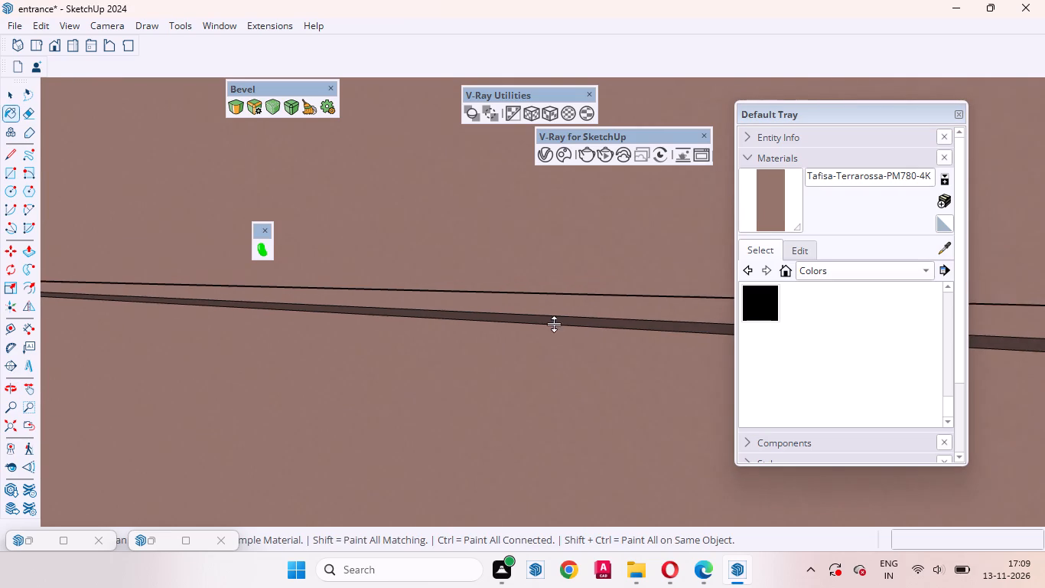
# Paint the inner faces of the eleventh groove below the border's upper outer corner with Tafisa-Terrarossa-PM780-4K.
pyautogui.scroll(-20, 554, 324)
pyautogui.scroll(7, 574, 430)
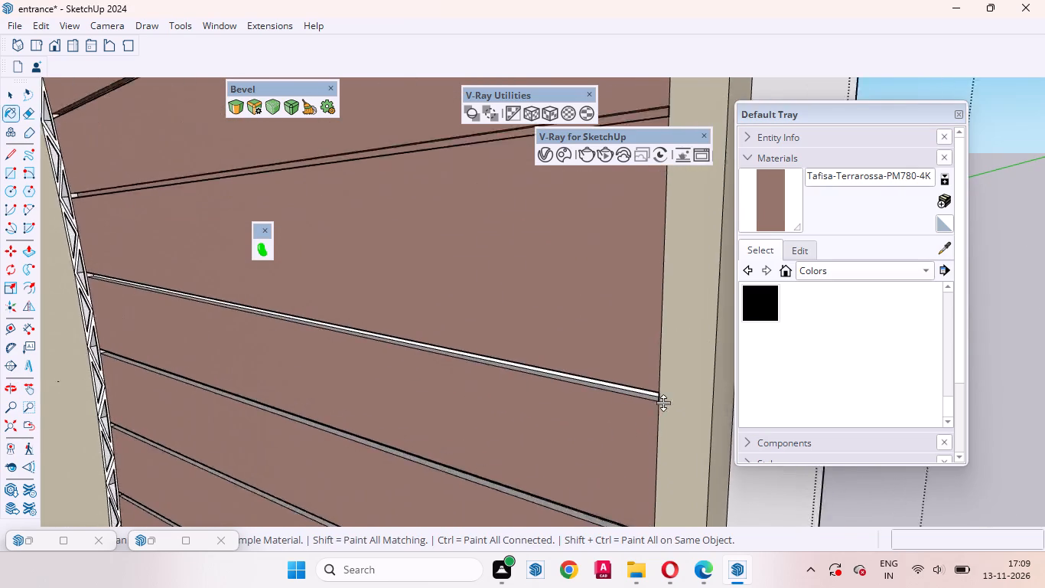
pyautogui.scroll(13, 663, 403)
pyautogui.click(620, 374)
pyautogui.click(623, 384)
pyautogui.moveTo(617, 390); pyautogui.dragTo(617, 387, button='middle')
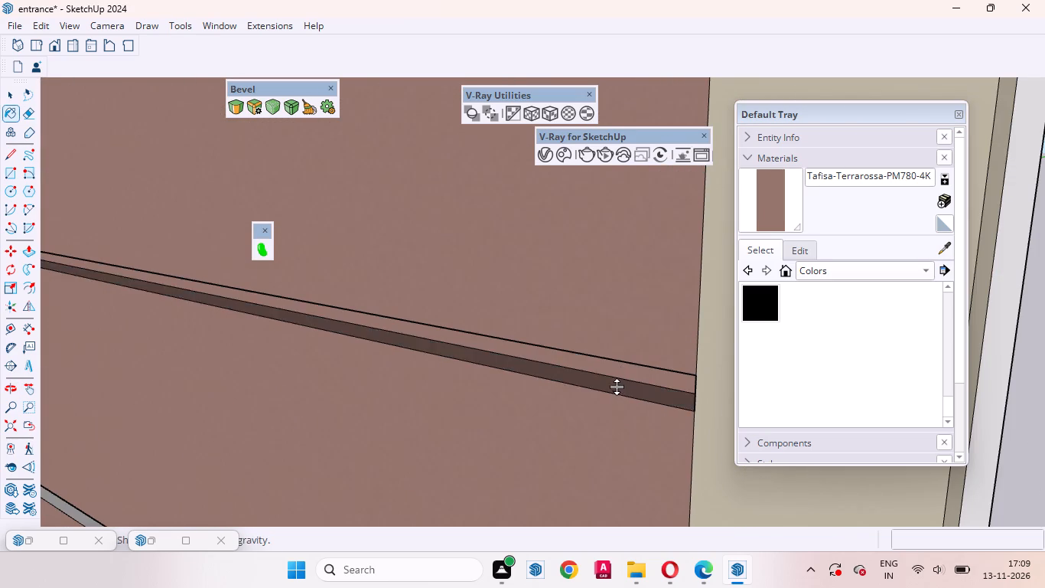
pyautogui.moveTo(617, 387); pyautogui.dragTo(626, 242, button='middle')
pyautogui.scroll(1, 626, 242)
pyautogui.click(635, 369)
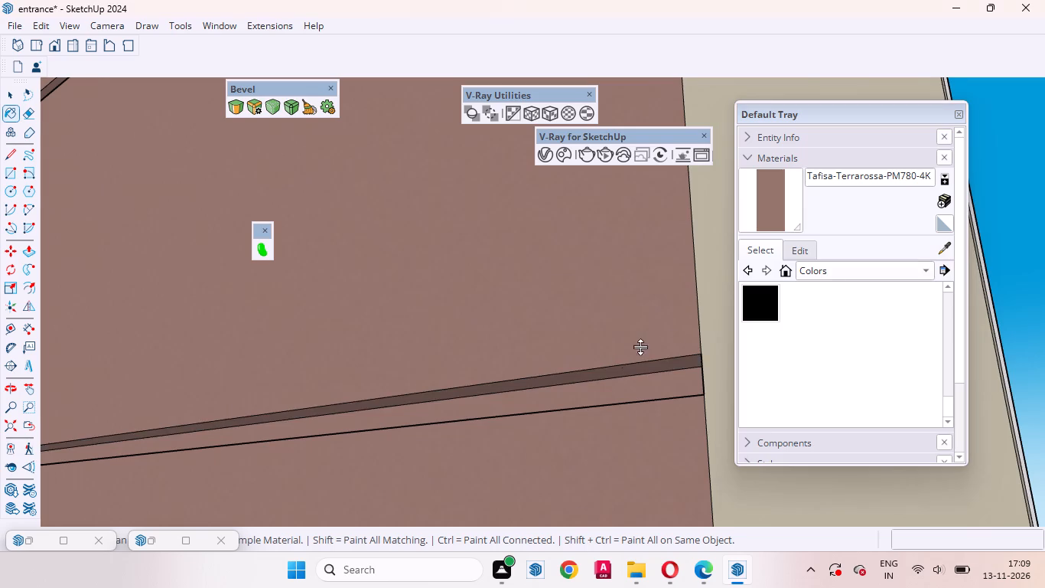
# Paint the twelfth groove below the upper outer corner with Tafisa-Terrarossa-PM780-4K, including its end face beside the lattice trim.
pyautogui.scroll(-20, 675, 342)
pyautogui.scroll(-9, 675, 342)
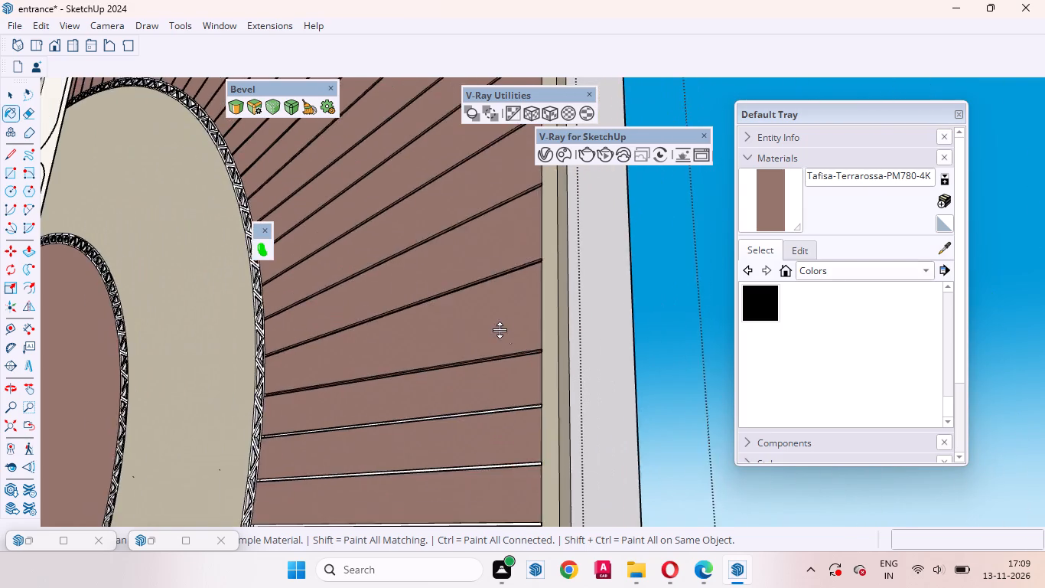
pyautogui.scroll(-3, 500, 330)
pyautogui.scroll(20, 349, 423)
pyautogui.scroll(1, 349, 423)
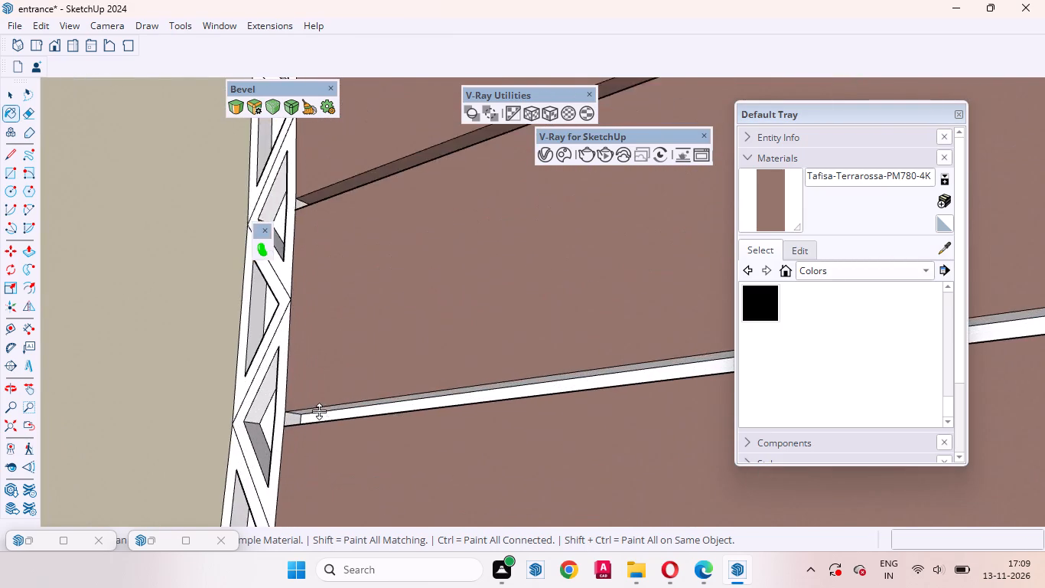
pyautogui.scroll(11, 319, 411)
pyautogui.click(362, 410)
pyautogui.click(373, 384)
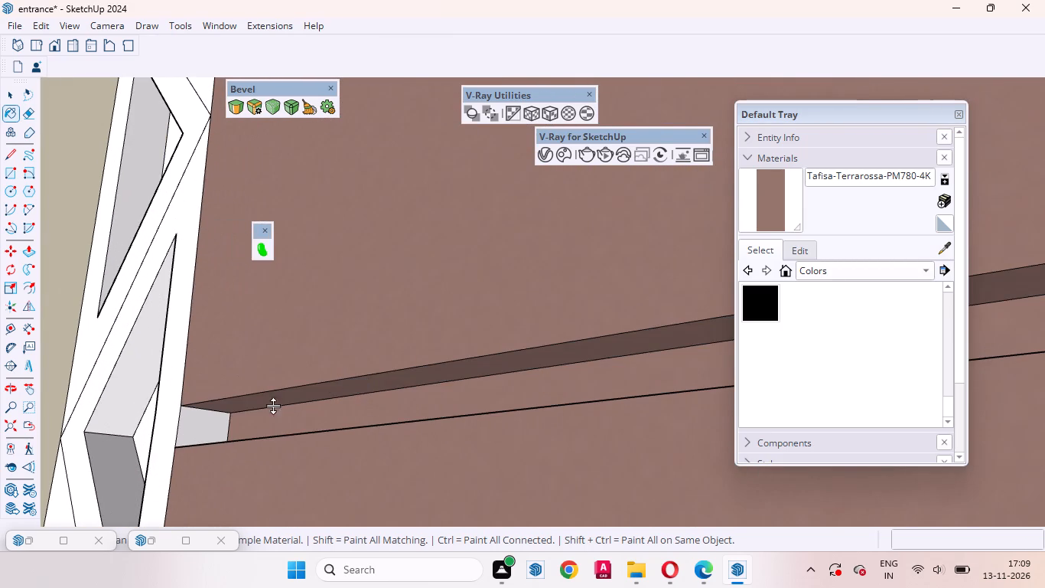
pyautogui.click(203, 424)
pyautogui.moveTo(442, 434); pyautogui.dragTo(445, 554, button='middle')
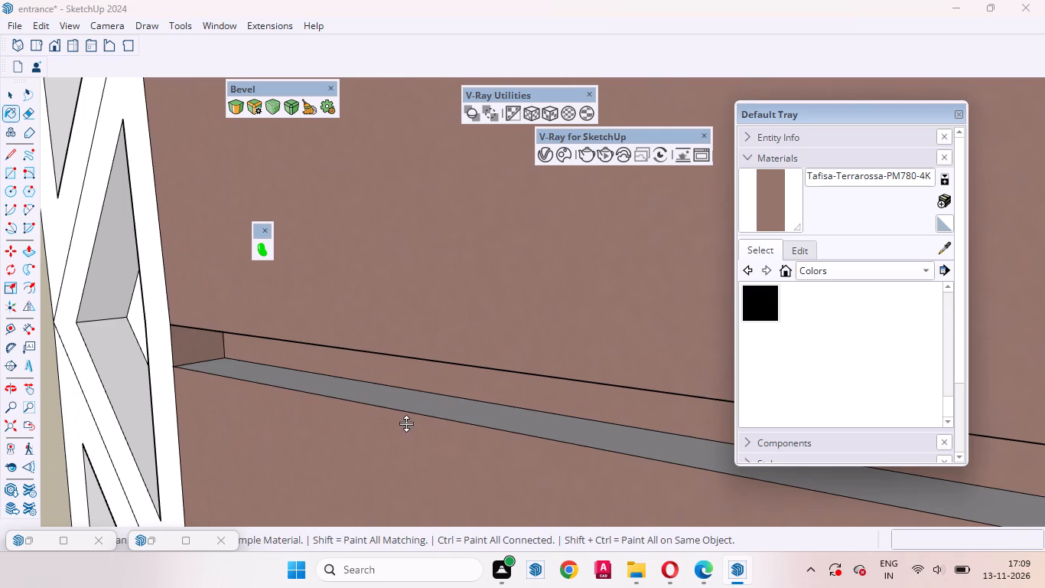
pyautogui.click(401, 400)
# Paint the long inner faces of the thirteenth groove below the border's upper outer corner with Tafisa-Terrarossa-PM780-4K.
pyautogui.scroll(-20, 462, 368)
pyautogui.scroll(-2, 462, 368)
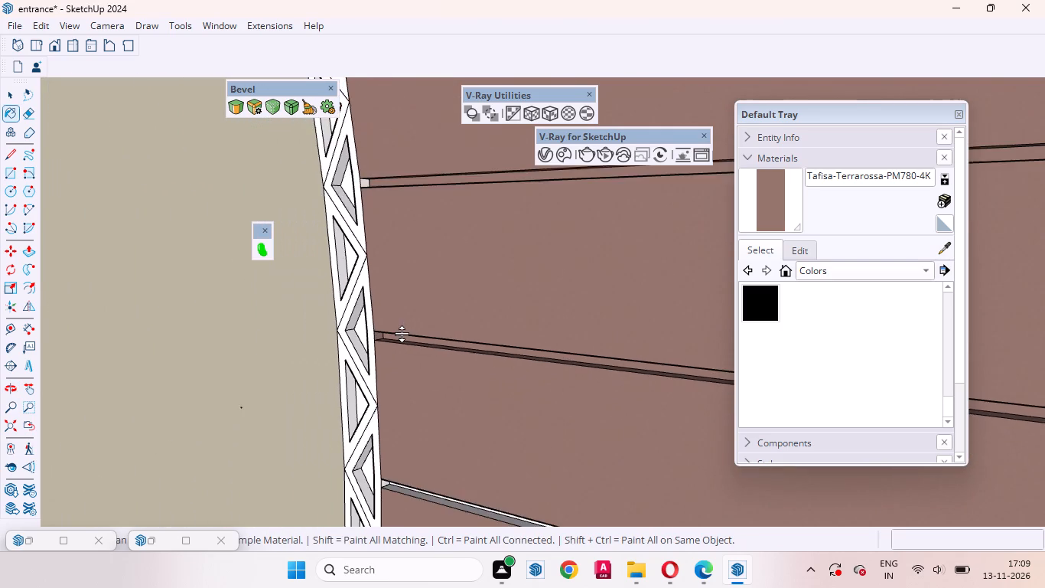
pyautogui.scroll(-5, 402, 334)
pyautogui.scroll(20, 406, 433)
pyautogui.scroll(1, 406, 433)
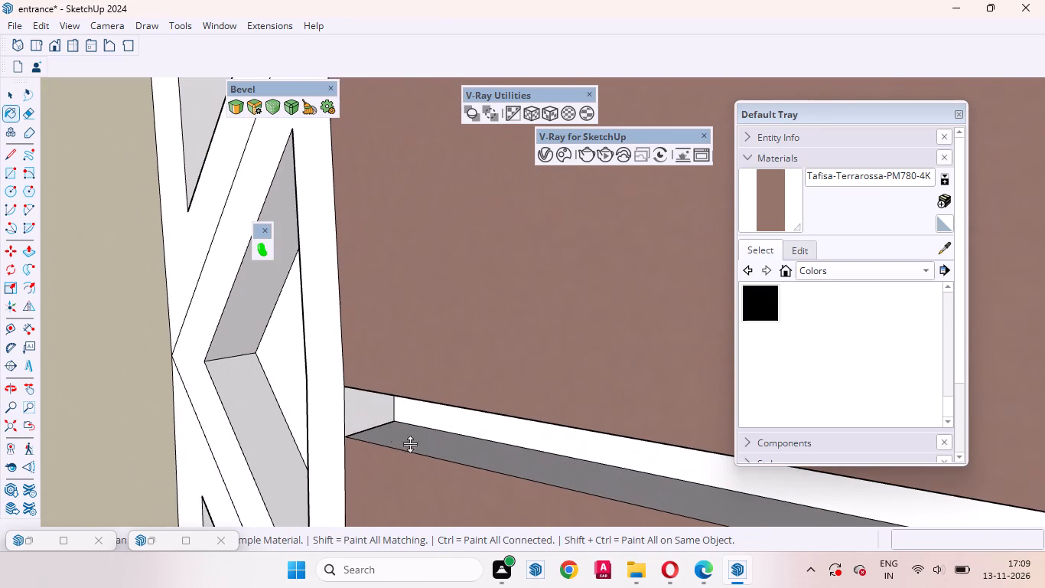
pyautogui.click(467, 443)
pyautogui.click(483, 431)
pyautogui.moveTo(486, 444); pyautogui.dragTo(497, 269, button='middle')
pyautogui.scroll(1, 493, 358)
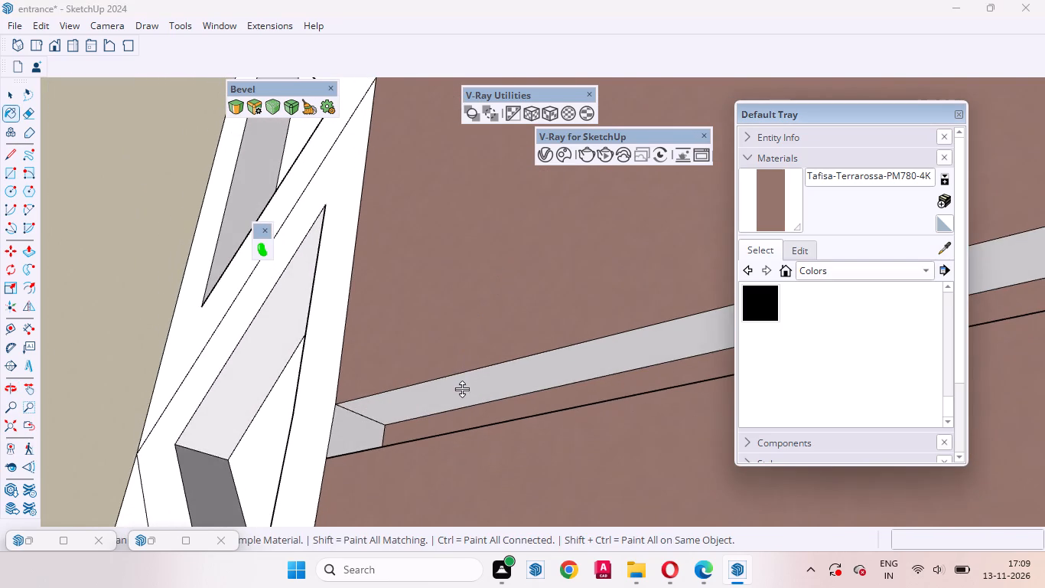
pyautogui.click(462, 389)
# Paint the long inner faces of the fourteenth groove below the border's upper outer corner with Tafisa-Terrarossa-PM780-4K.
pyautogui.scroll(-20, 473, 364)
pyautogui.scroll(-6, 473, 364)
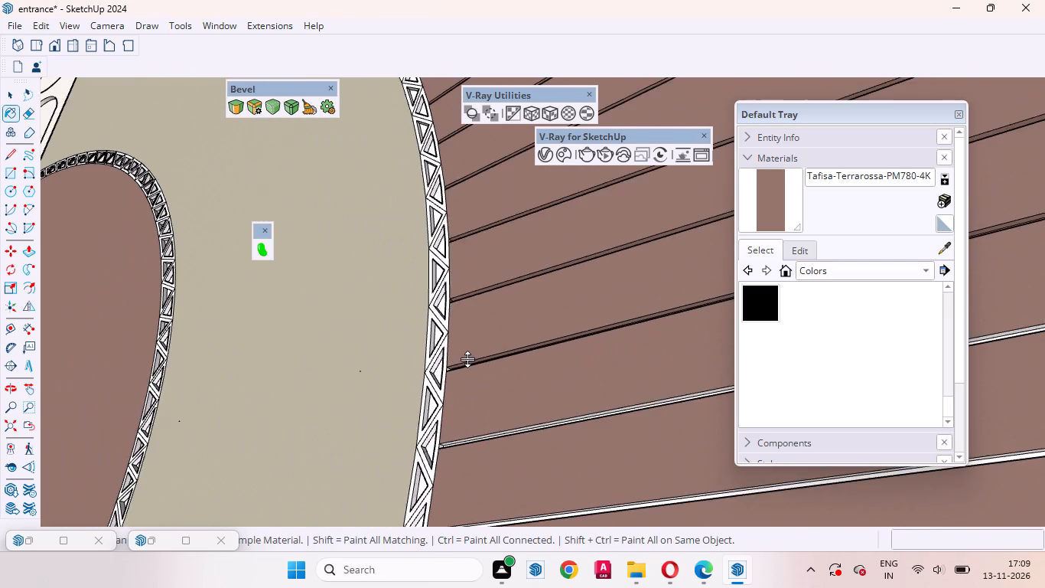
pyautogui.scroll(-5, 467, 359)
pyautogui.scroll(20, 561, 451)
pyautogui.scroll(3, 561, 451)
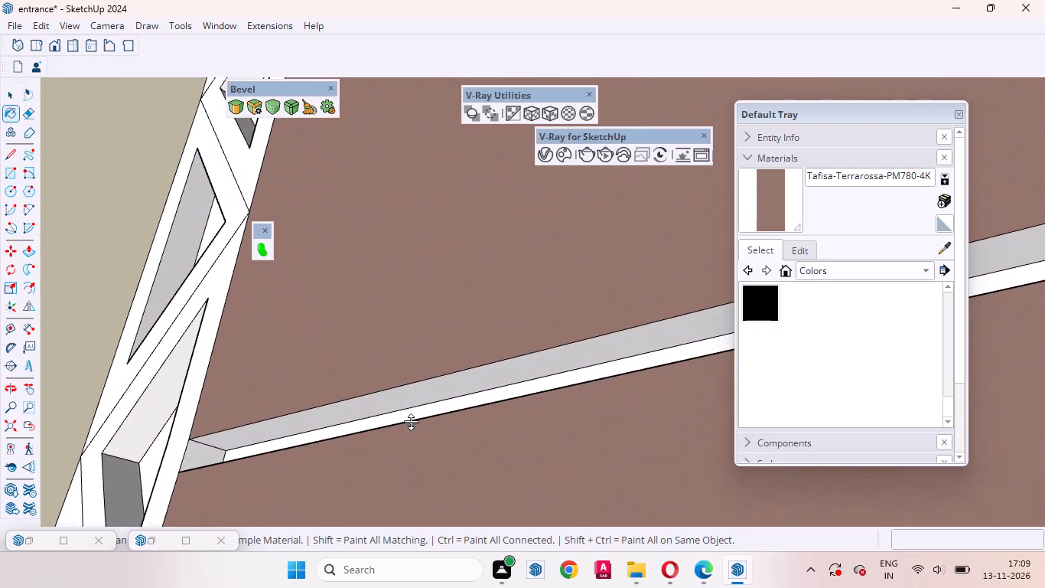
pyautogui.scroll(4, 411, 422)
pyautogui.click(408, 384)
pyautogui.moveTo(416, 403); pyautogui.dragTo(405, 510, button='middle')
pyautogui.click(425, 423)
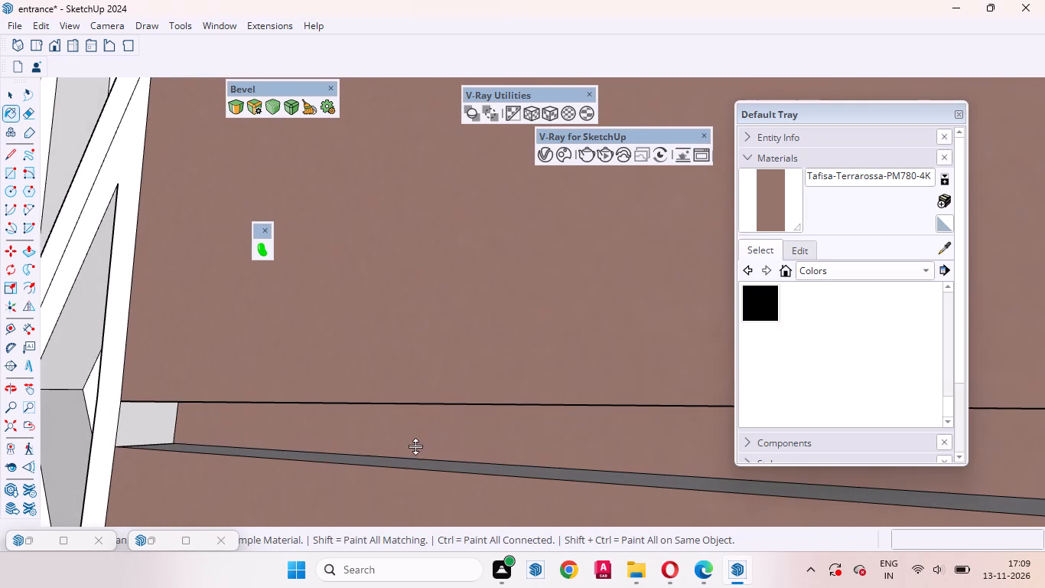
pyautogui.click(415, 448)
pyautogui.click(321, 459)
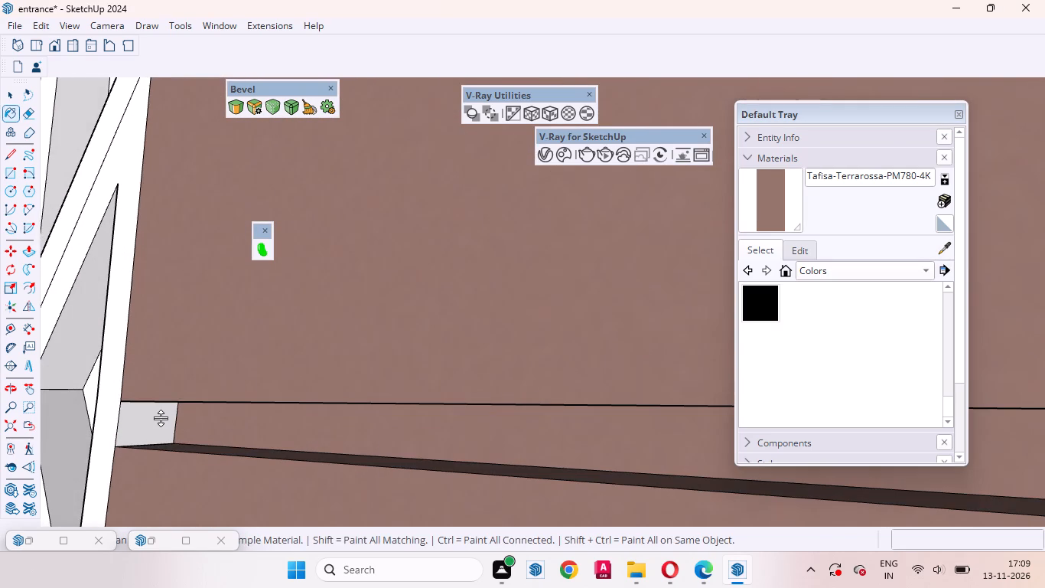
# Paint the inner faces of the fifteenth groove below the border's upper outer corner with Tafisa-Terrarossa-PM780-4K.
pyautogui.scroll(-20, 348, 435)
pyautogui.scroll(-10, 348, 435)
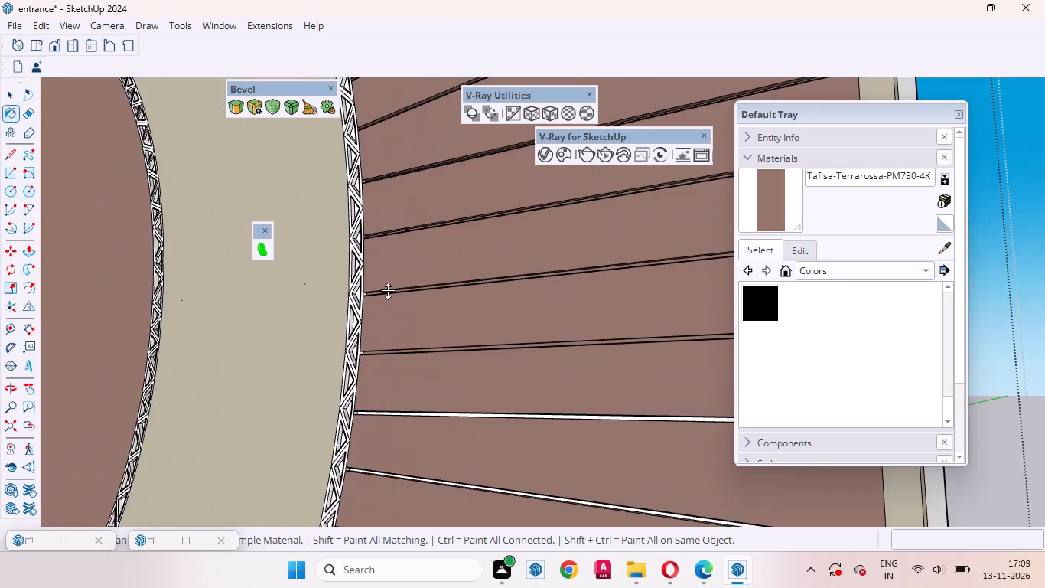
pyautogui.scroll(-9, 388, 291)
pyautogui.moveTo(448, 320); pyautogui.dragTo(438, 397, button='middle')
pyautogui.scroll(8, 452, 417)
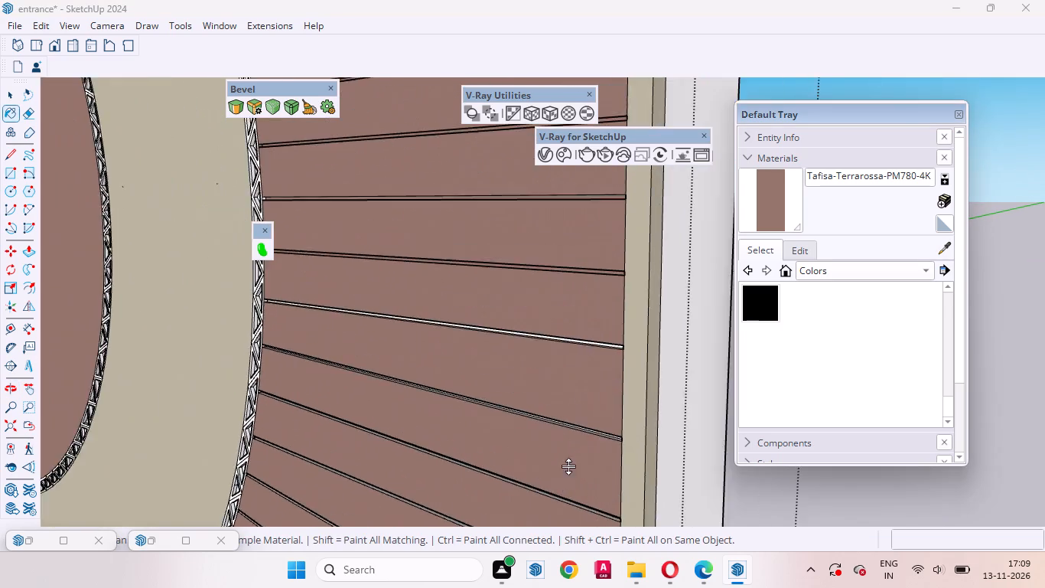
pyautogui.scroll(3, 568, 466)
pyautogui.scroll(16, 595, 328)
pyautogui.click(609, 282)
pyautogui.moveTo(604, 294); pyautogui.dragTo(588, 171, button='middle')
pyautogui.scroll(1, 604, 295)
pyautogui.click(593, 260)
pyautogui.moveTo(626, 286); pyautogui.dragTo(616, 374, button='middle')
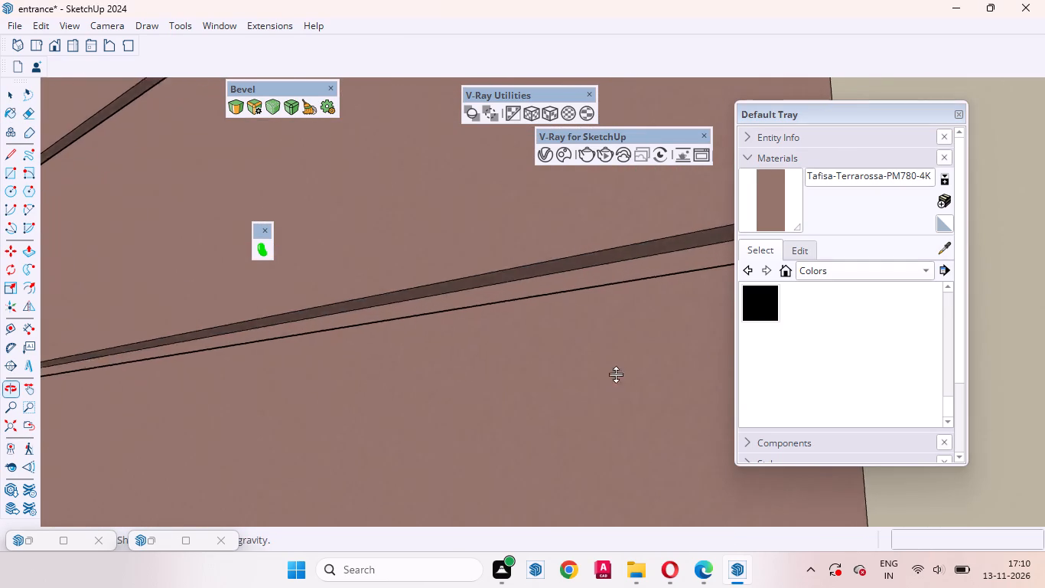
pyautogui.moveTo(616, 374); pyautogui.dragTo(610, 413, button='middle')
pyautogui.click(607, 273)
pyautogui.scroll(7, 591, 279)
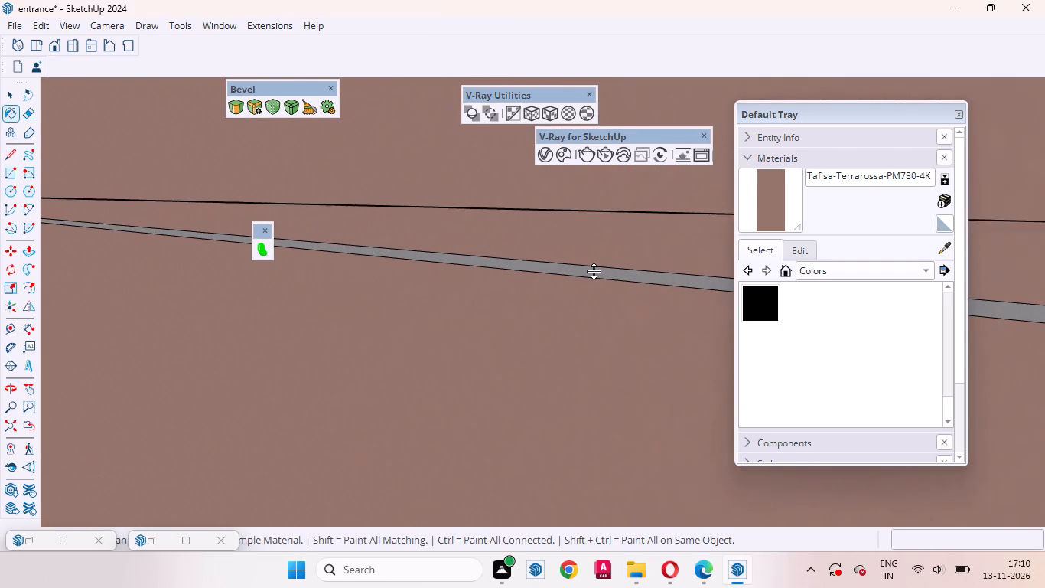
pyautogui.click(594, 271)
# Paint the inner faces of the sixteenth groove below the border's upper outer corner with Tafisa-Terrarossa-PM780-4K.
pyautogui.scroll(-20, 538, 302)
pyautogui.scroll(-2, 538, 302)
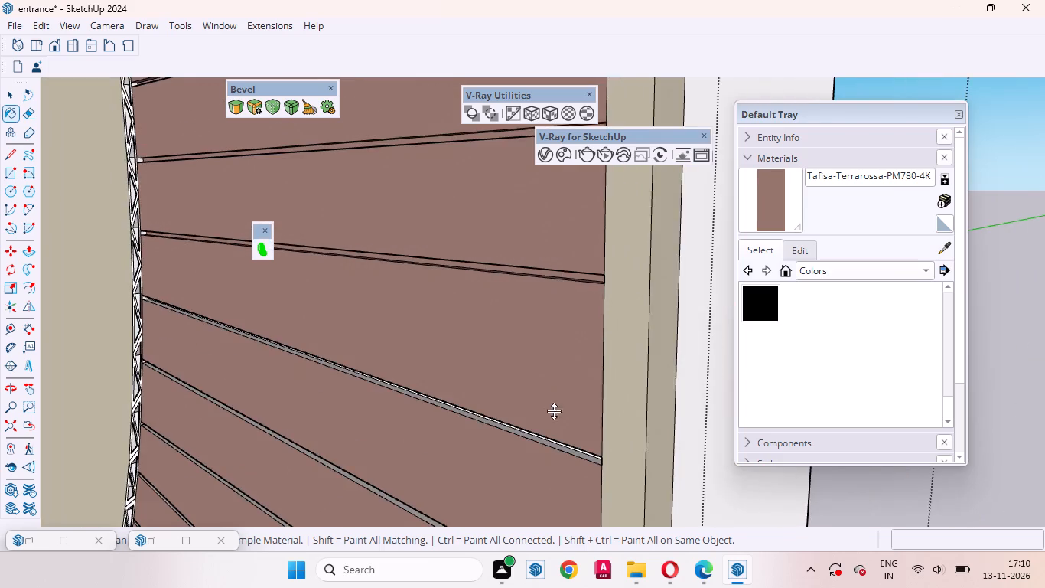
pyautogui.scroll(17, 558, 432)
pyautogui.click(578, 451)
pyautogui.click(593, 441)
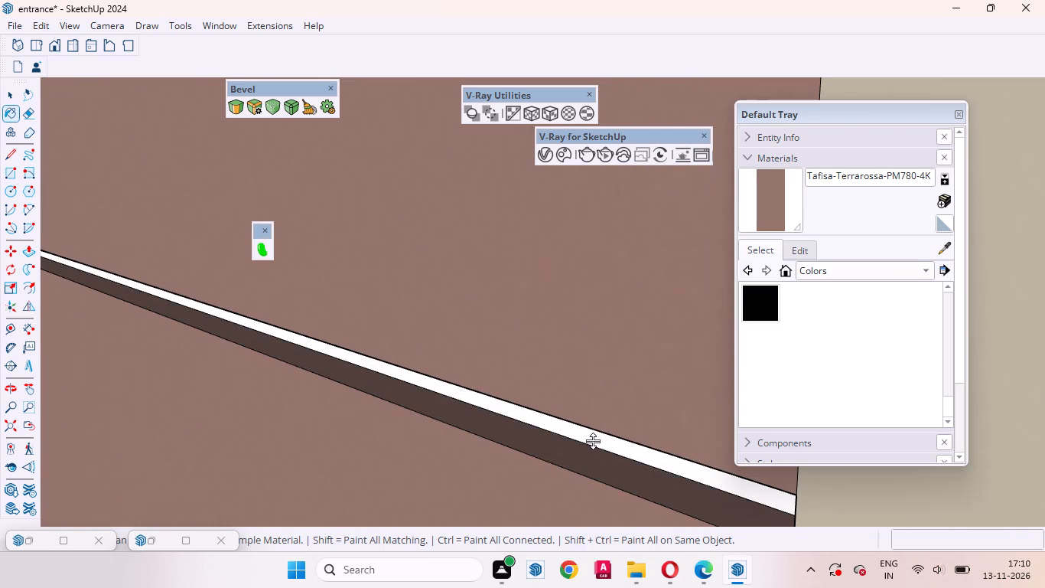
pyautogui.moveTo(597, 444); pyautogui.dragTo(606, 243, button='middle')
pyautogui.click(625, 372)
# Paint the inner faces of the seventeenth groove below the border's upper outer corner with Tafisa-Terrarossa-PM780-4K.
pyautogui.scroll(-5, 519, 351)
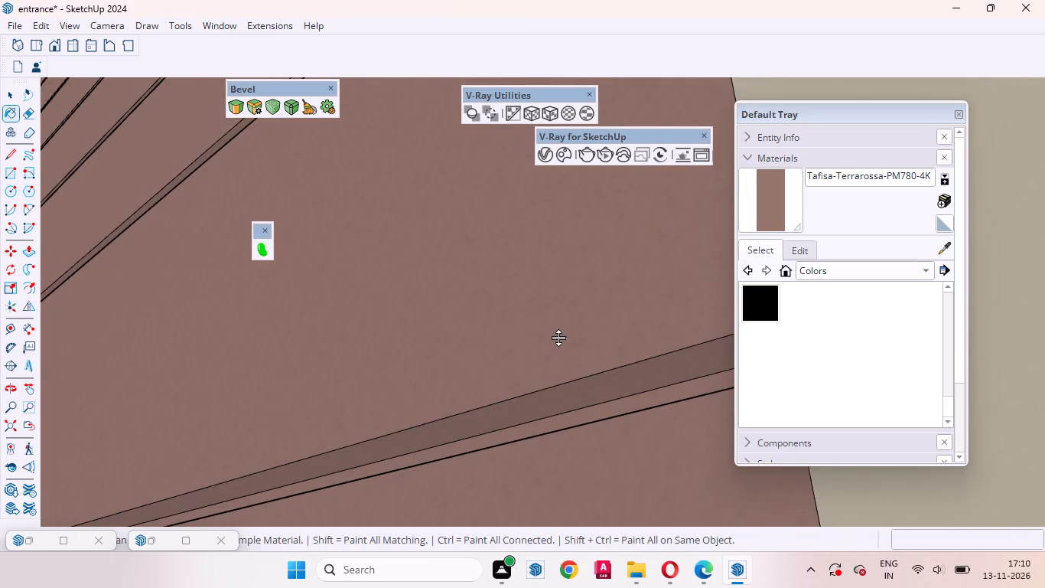
pyautogui.scroll(-20, 561, 346)
pyautogui.scroll(-2, 561, 346)
pyautogui.scroll(1, 400, 294)
pyautogui.scroll(-5, 440, 301)
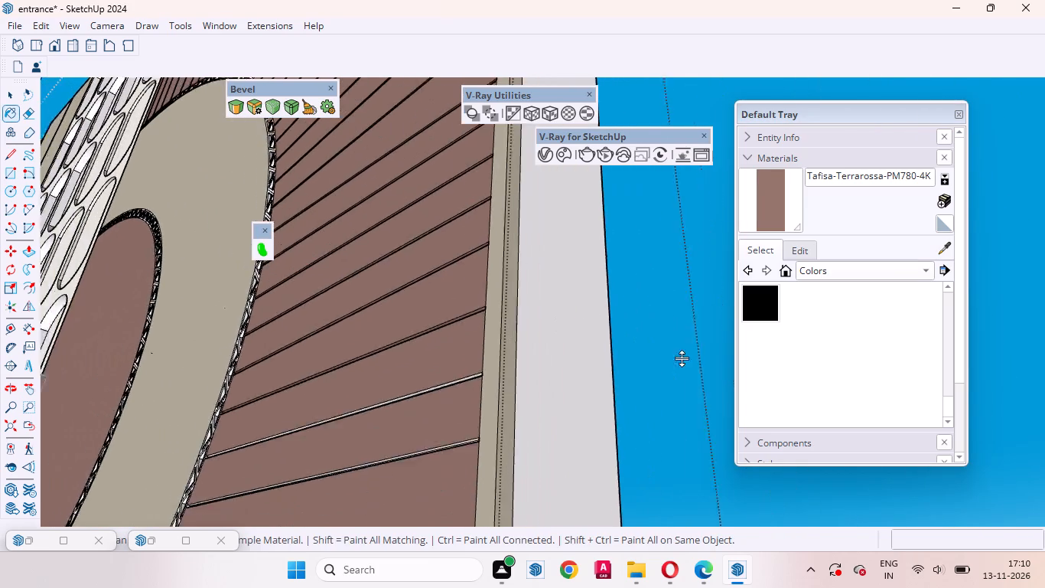
pyautogui.scroll(-2, 682, 358)
pyautogui.scroll(20, 477, 421)
pyautogui.scroll(1, 477, 421)
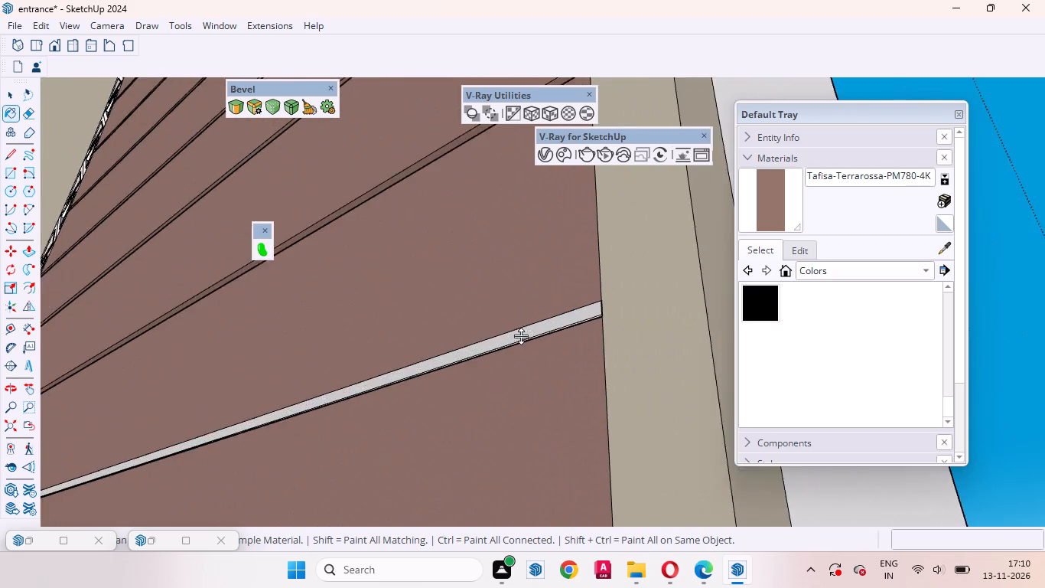
pyautogui.scroll(3, 521, 336)
pyautogui.click(526, 330)
pyautogui.moveTo(536, 360); pyautogui.dragTo(536, 435, button='middle')
pyautogui.click(557, 325)
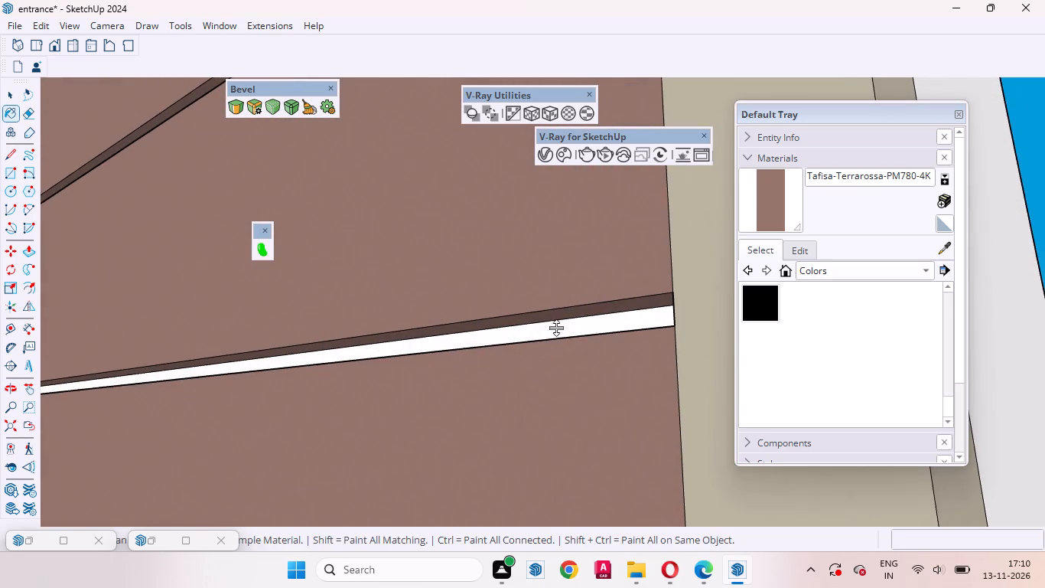
pyautogui.moveTo(549, 364); pyautogui.dragTo(519, 477, button='middle')
pyautogui.click(550, 335)
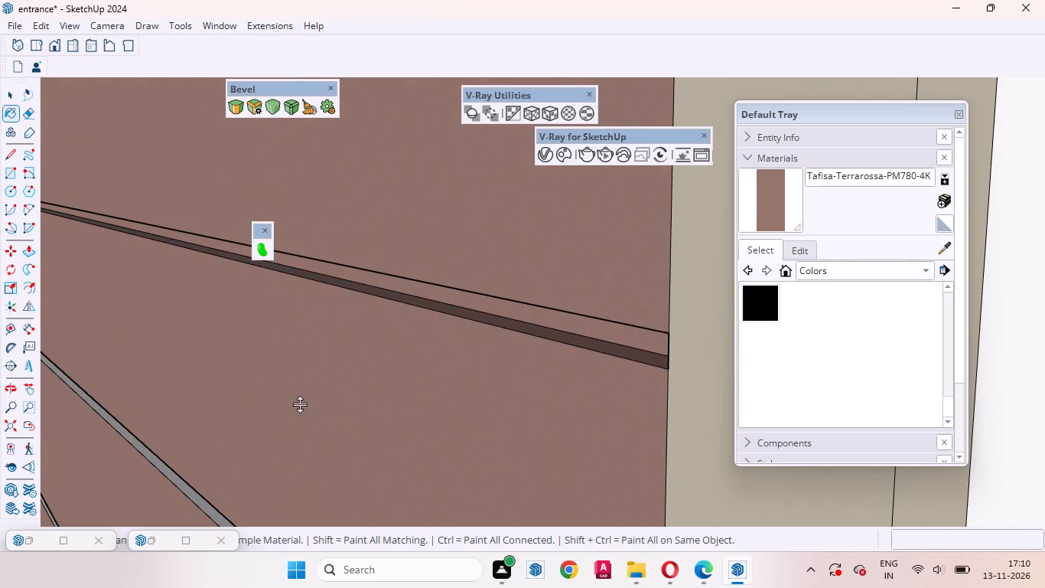
# Paint the inner faces of the eighteenth groove below the border's upper outer corner with Tafisa-Terrarossa-PM780-4K.
pyautogui.scroll(7, 132, 461)
pyautogui.click(150, 450)
pyautogui.moveTo(197, 437); pyautogui.dragTo(348, 263, button='middle')
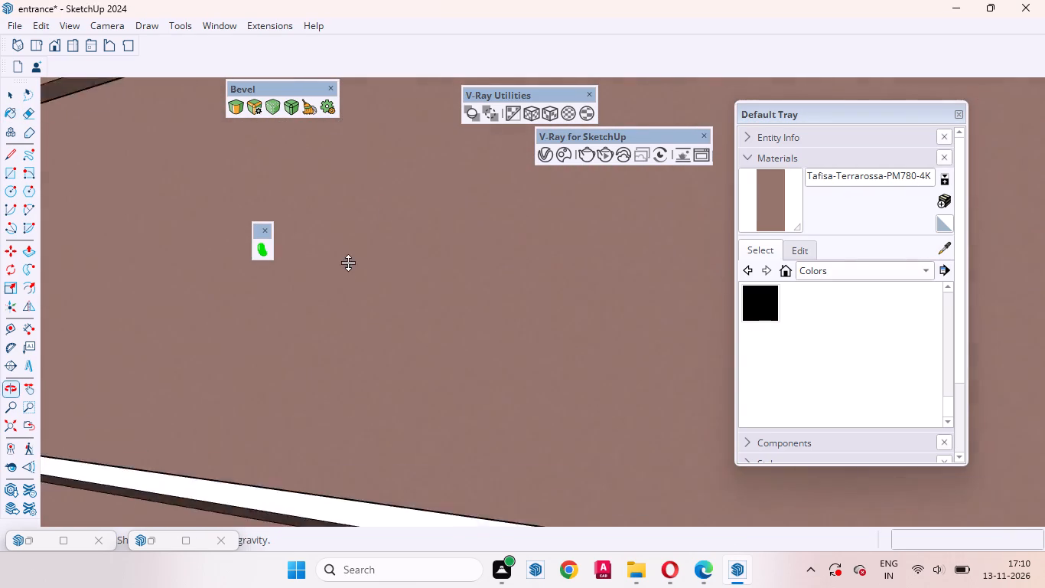
pyautogui.moveTo(348, 263); pyautogui.dragTo(402, 188, button='middle')
pyautogui.click(422, 416)
pyautogui.moveTo(425, 435); pyautogui.dragTo(416, 514, button='middle')
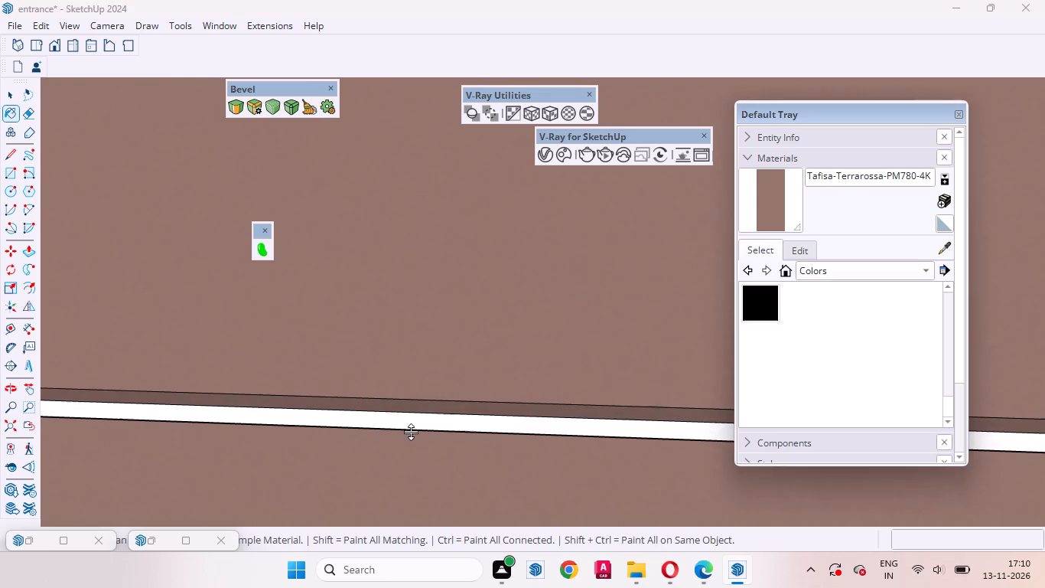
pyautogui.click(411, 424)
# Paint the inner faces of the nineteenth groove below the border's upper outer corner with Tafisa-Terrarossa-PM780-4K.
pyautogui.scroll(-20, 418, 397)
pyautogui.scroll(-3, 418, 397)
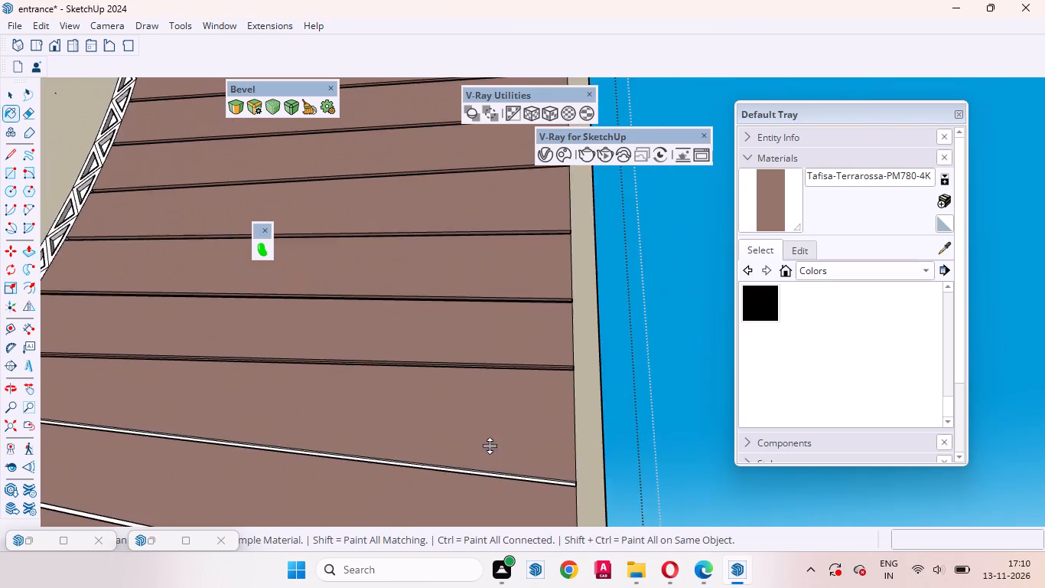
pyautogui.scroll(20, 345, 476)
pyautogui.scroll(1, 345, 476)
pyautogui.click(391, 450)
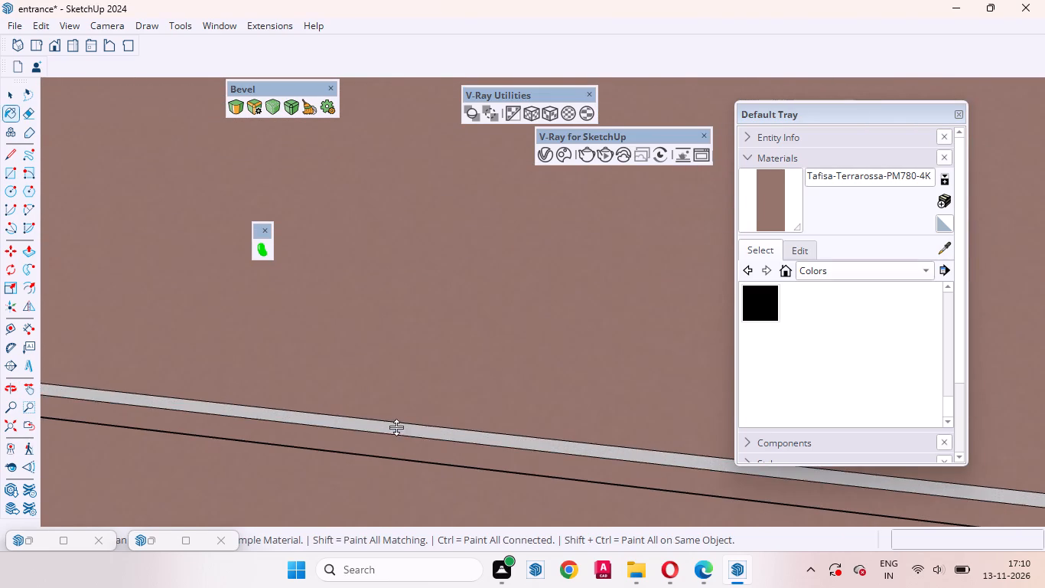
pyautogui.click(396, 427)
pyautogui.moveTo(408, 457); pyautogui.dragTo(366, 587, button='middle')
pyautogui.click(363, 469)
# Paint the inner faces of the twentieth groove below the border's upper outer corner with Tafisa-Terrarossa-PM780-4K.
pyautogui.scroll(-5, 416, 402)
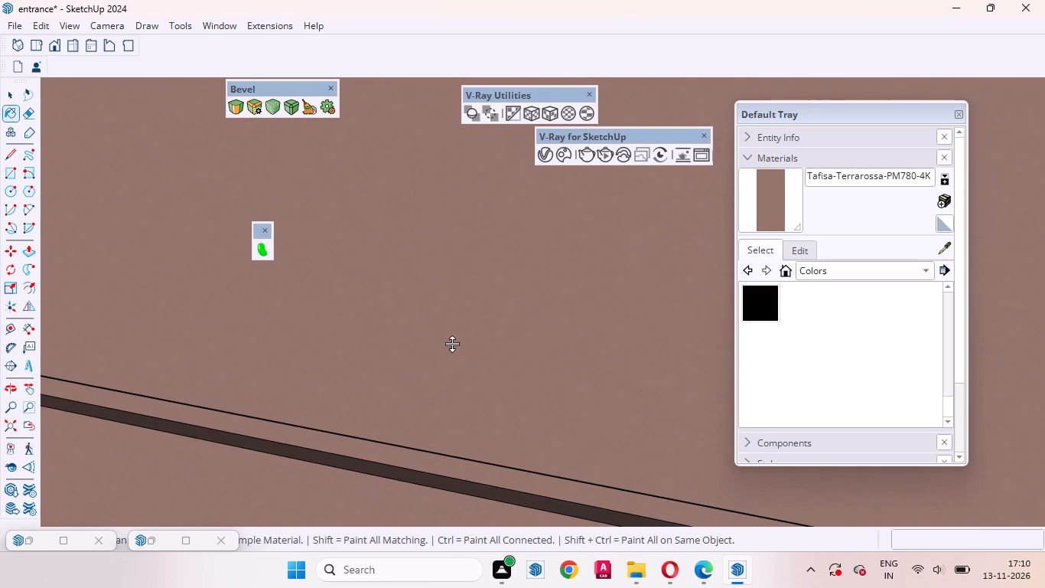
pyautogui.scroll(-9, 452, 344)
pyautogui.scroll(-17, 415, 256)
pyautogui.scroll(2, 535, 347)
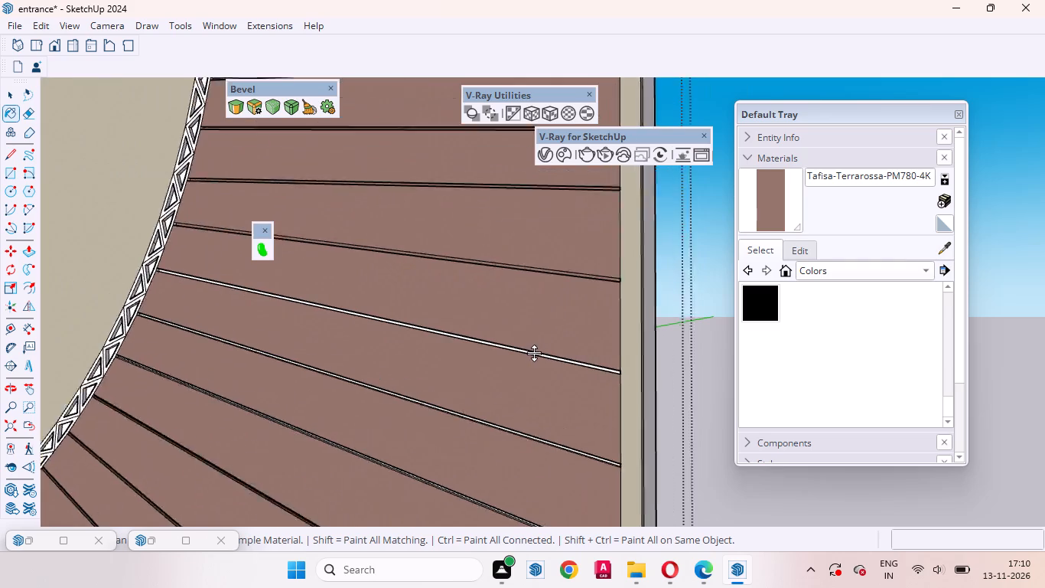
pyautogui.scroll(20, 534, 353)
pyautogui.scroll(6, 534, 353)
pyautogui.click(646, 337)
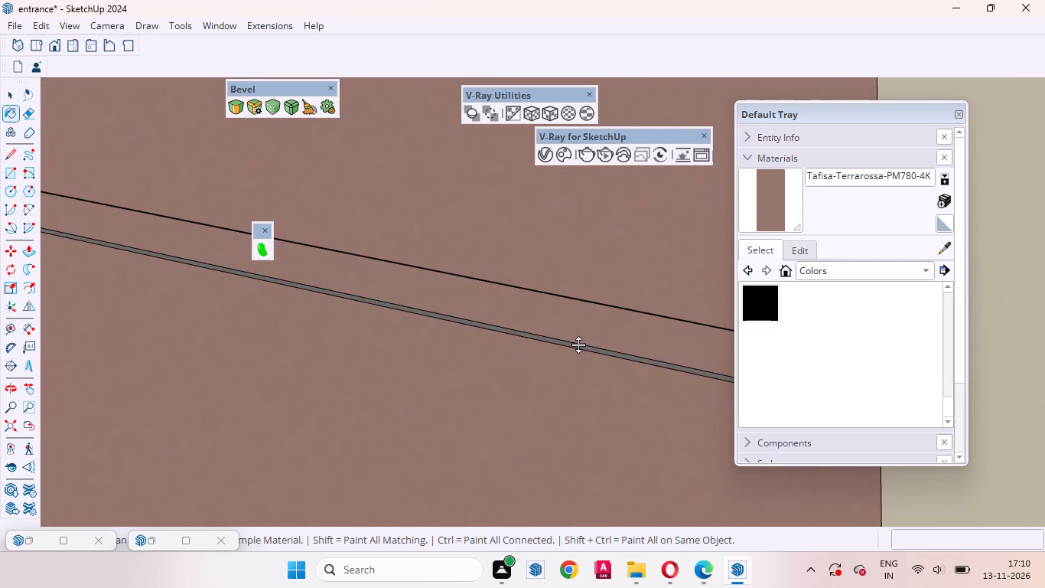
pyautogui.moveTo(578, 345); pyautogui.dragTo(539, 228, button='middle')
pyautogui.click(556, 293)
pyautogui.moveTo(545, 303); pyautogui.dragTo(482, 500, button='middle')
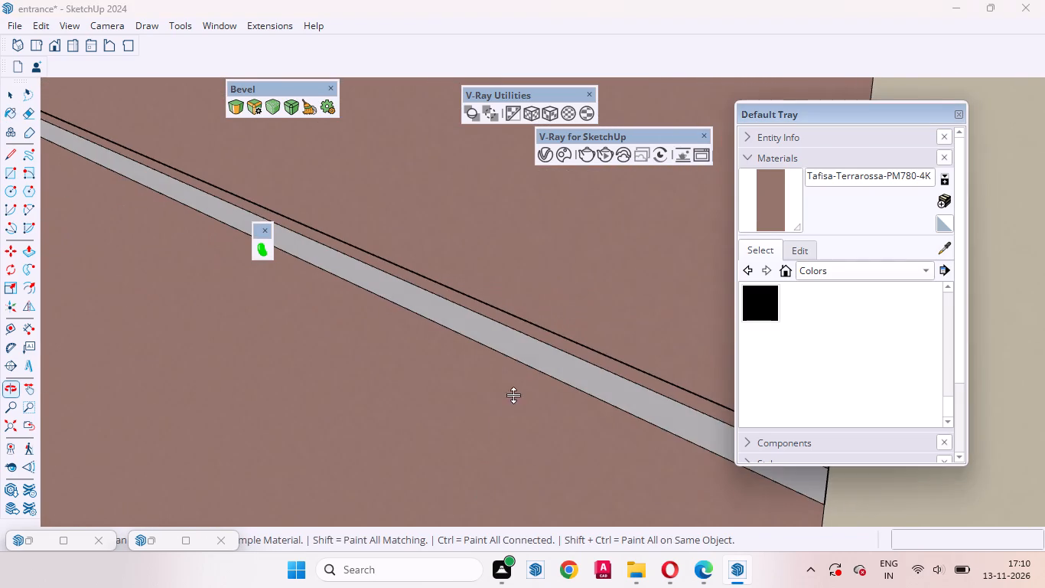
pyautogui.click(529, 358)
# Paint the inner faces of the twenty-first groove below the border's upper outer corner with Tafisa-Terrarossa-PM780-4K.
pyautogui.scroll(-20, 528, 324)
pyautogui.scroll(-3, 528, 324)
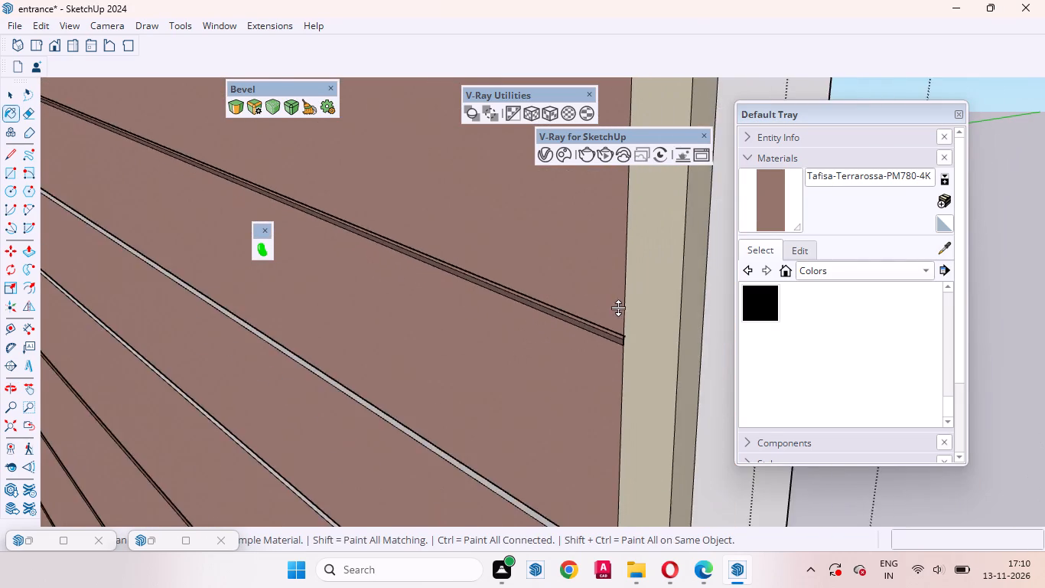
pyautogui.scroll(-4, 618, 308)
pyautogui.scroll(20, 542, 384)
pyautogui.scroll(6, 542, 384)
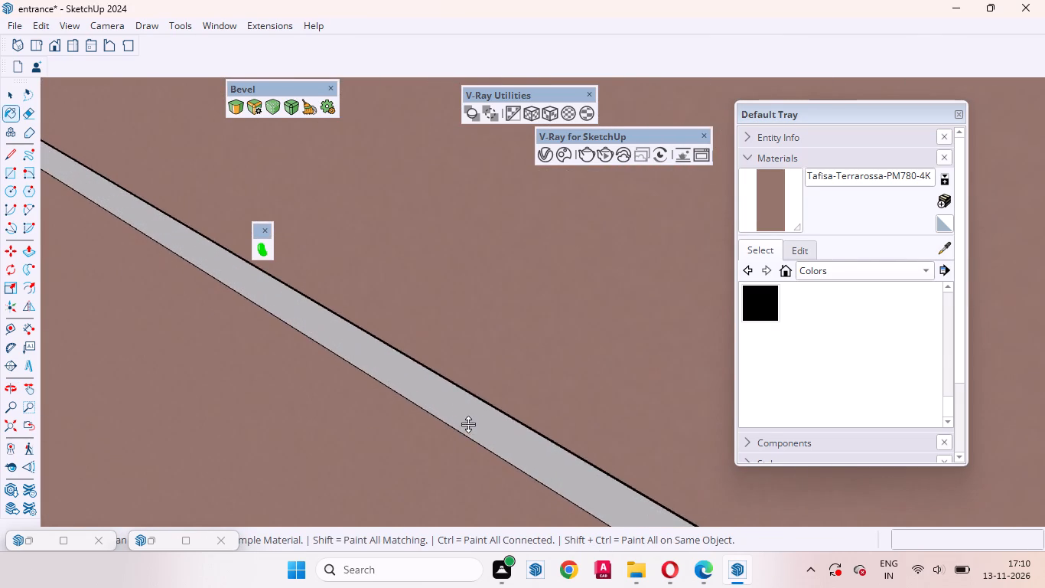
pyautogui.click(472, 422)
pyautogui.moveTo(466, 448); pyautogui.dragTo(543, 263, button='middle')
pyautogui.click(539, 430)
pyautogui.moveTo(541, 428); pyautogui.dragTo(543, 371, button='middle')
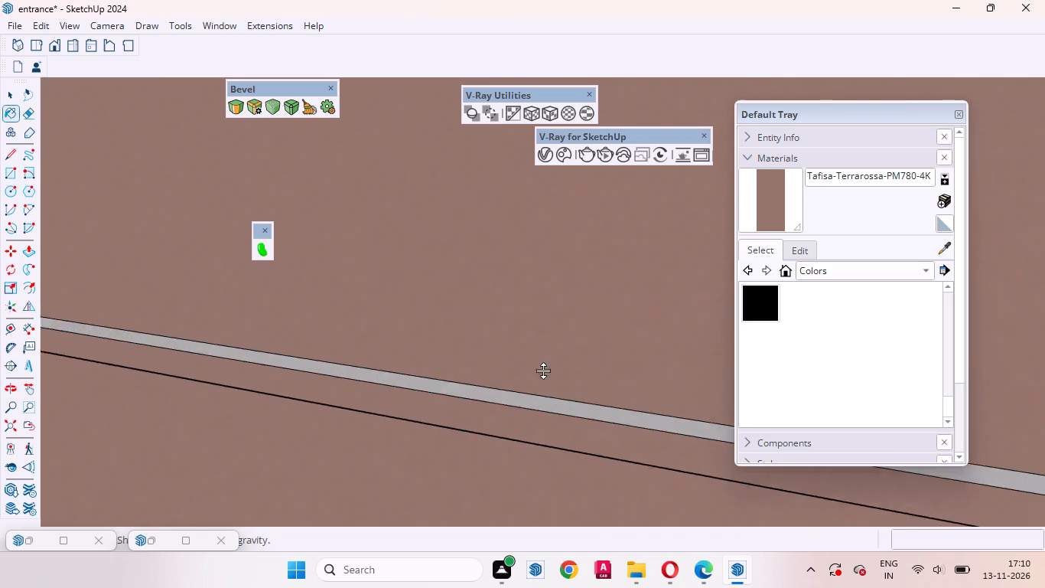
pyautogui.moveTo(543, 371); pyautogui.dragTo(539, 300, button='middle')
pyautogui.click(552, 396)
# Paint the inner faces of the twenty-second groove below the border's upper outer corner with Tafisa-Terrarossa-PM780-4K.
pyautogui.scroll(-17, 600, 351)
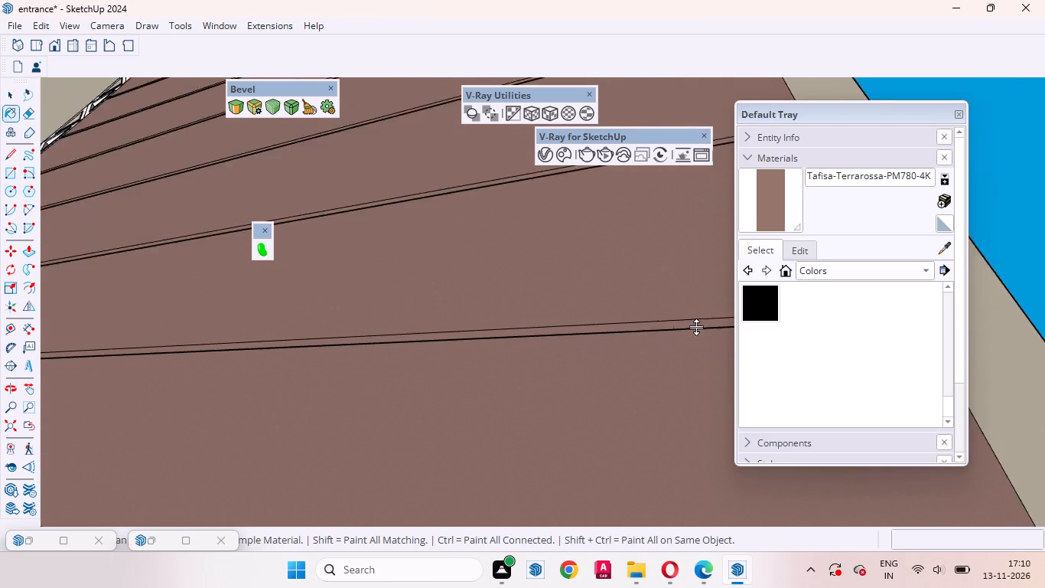
pyautogui.scroll(-9, 696, 327)
pyautogui.scroll(16, 555, 441)
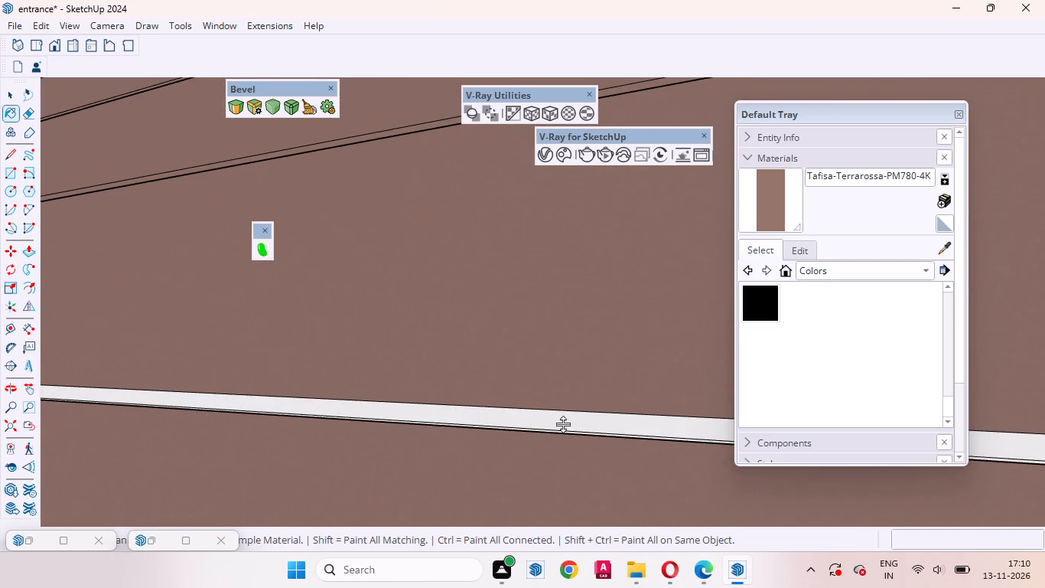
pyautogui.click(566, 419)
pyautogui.moveTo(571, 433); pyautogui.dragTo(537, 566, button='middle')
pyautogui.click(556, 414)
pyautogui.moveTo(527, 453); pyautogui.dragTo(506, 508, button='middle')
pyautogui.click(540, 413)
# Paint the remaining narrow grey strip inside the sunburst groove with Tafisa-Terrarossa-PM780-4K.
pyautogui.scroll(-1, 549, 384)
pyautogui.scroll(4, 541, 406)
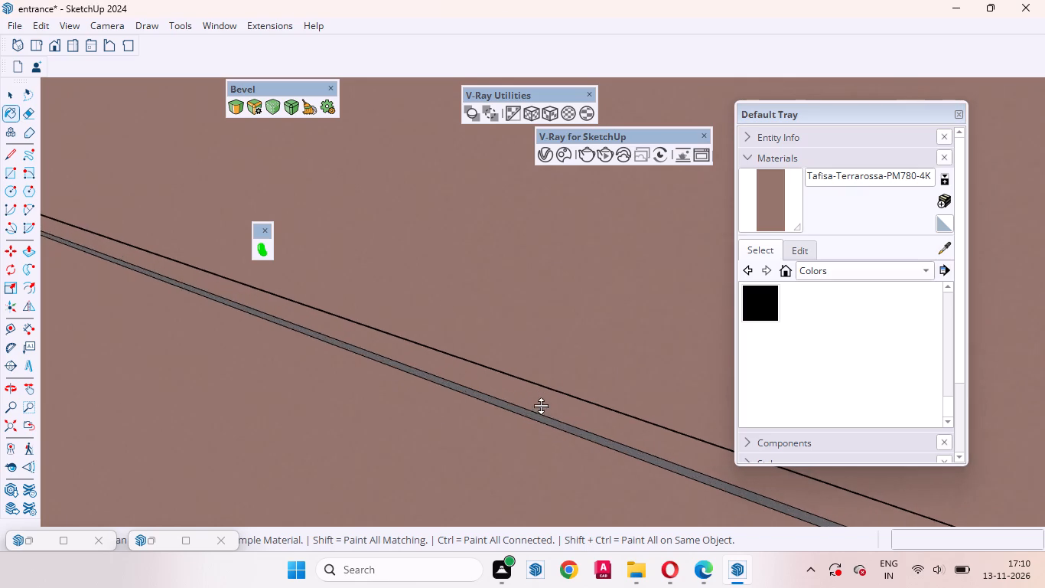
pyautogui.scroll(7, 541, 406)
pyautogui.click(519, 416)
pyautogui.scroll(-15, 548, 331)
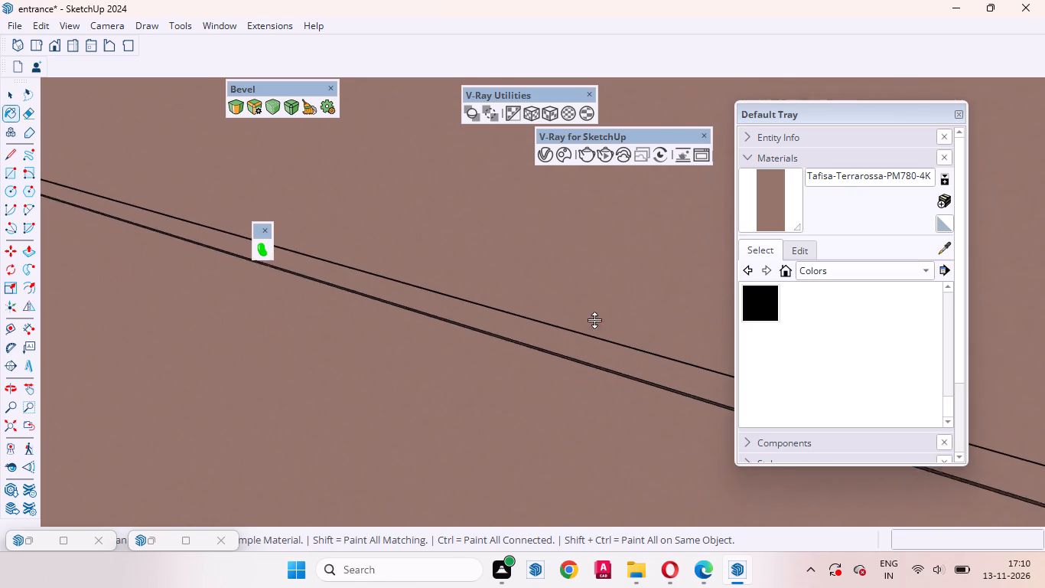
pyautogui.scroll(-20, 594, 320)
pyautogui.scroll(-10, 594, 320)
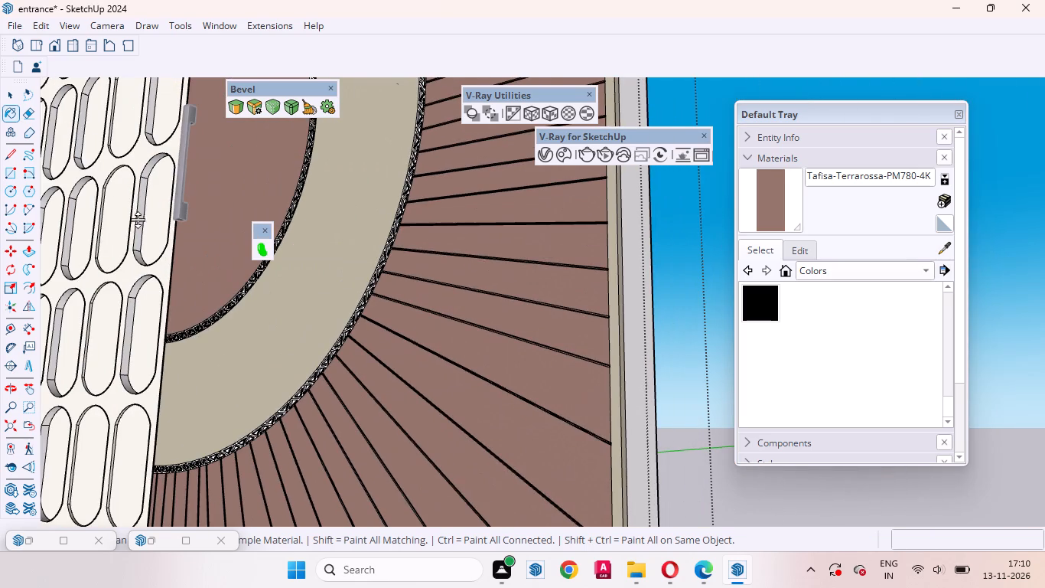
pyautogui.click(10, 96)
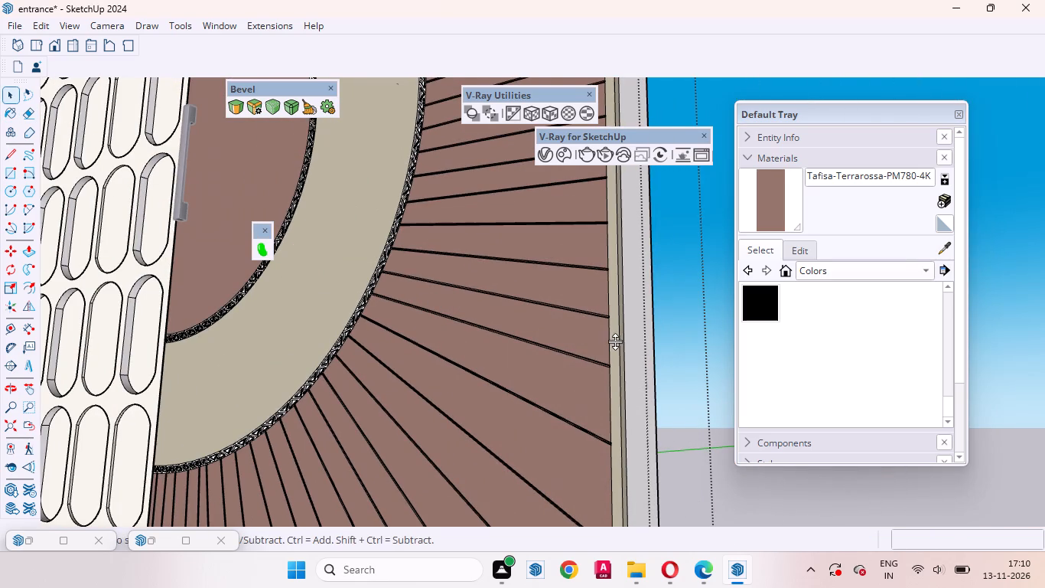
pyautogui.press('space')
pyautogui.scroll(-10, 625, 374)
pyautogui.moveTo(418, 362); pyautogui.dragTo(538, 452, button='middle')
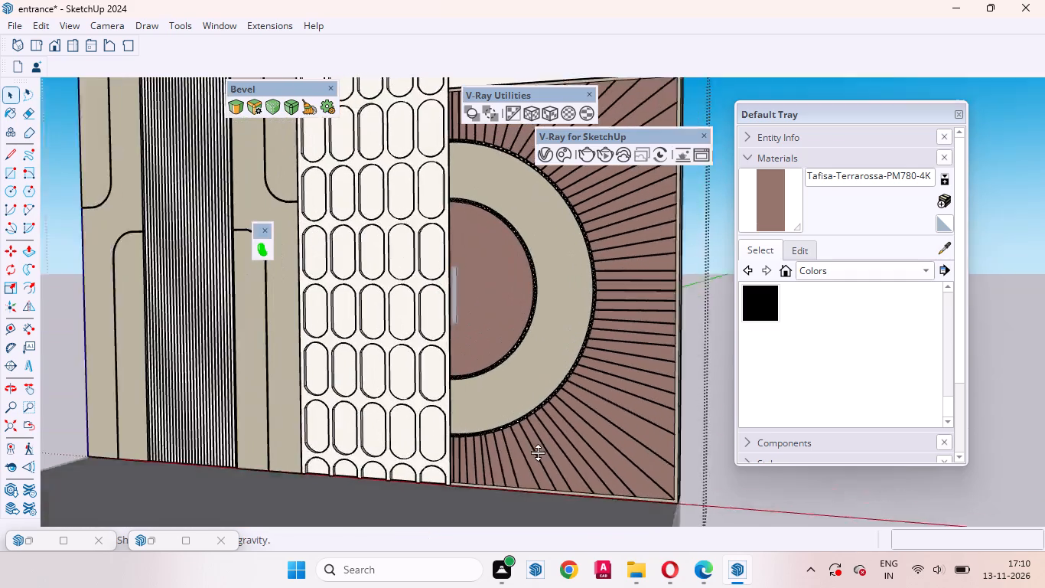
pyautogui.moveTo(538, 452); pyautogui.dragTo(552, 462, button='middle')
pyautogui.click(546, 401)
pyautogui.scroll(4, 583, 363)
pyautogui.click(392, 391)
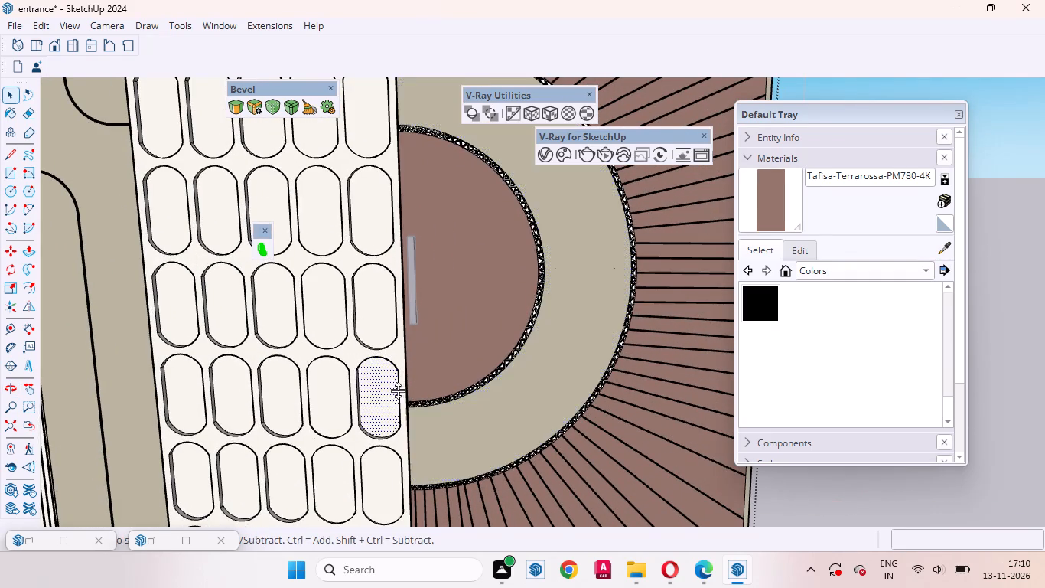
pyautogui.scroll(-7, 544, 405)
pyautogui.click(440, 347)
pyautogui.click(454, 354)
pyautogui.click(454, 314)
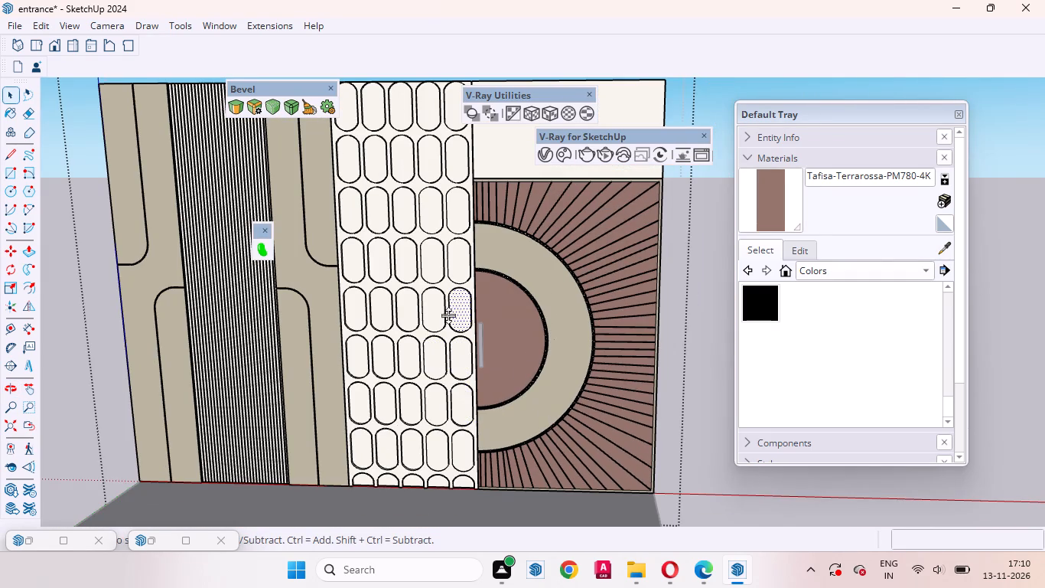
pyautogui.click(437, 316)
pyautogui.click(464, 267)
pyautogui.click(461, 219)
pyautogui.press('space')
# Sample the Gardenia-PM775-4K laminate from the oval-patterned panel and paint the blank rectangle above the sunburst with it.
pyautogui.scroll(-8, 483, 424)
pyautogui.scroll(9, 529, 334)
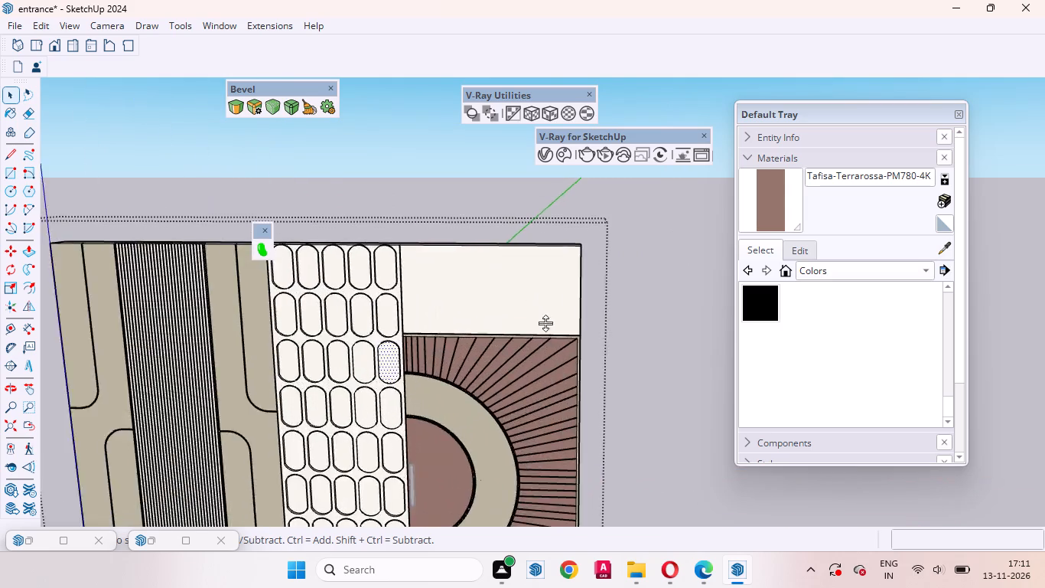
pyautogui.scroll(7, 545, 323)
pyautogui.moveTo(623, 363); pyautogui.dragTo(361, 303, button='middle')
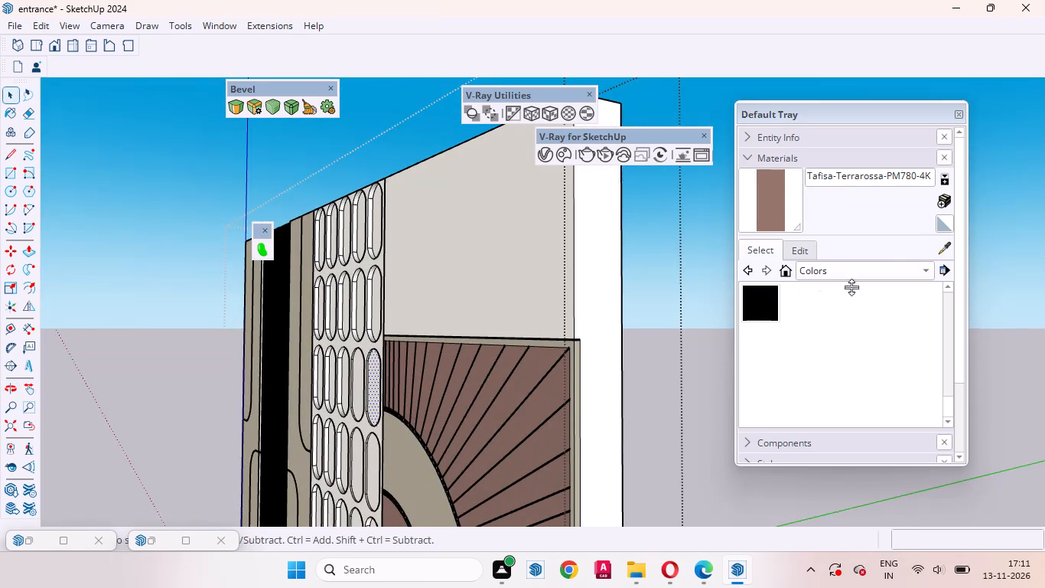
pyautogui.click(947, 251)
pyautogui.scroll(8, 352, 316)
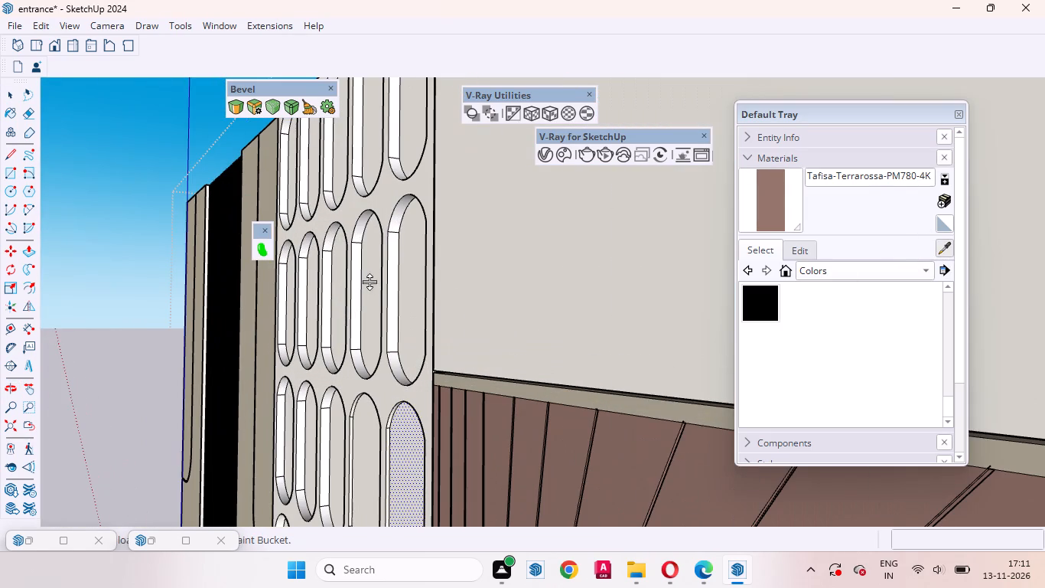
pyautogui.click(369, 282)
pyautogui.click(593, 276)
pyautogui.press('space')
pyautogui.scroll(-3, 489, 304)
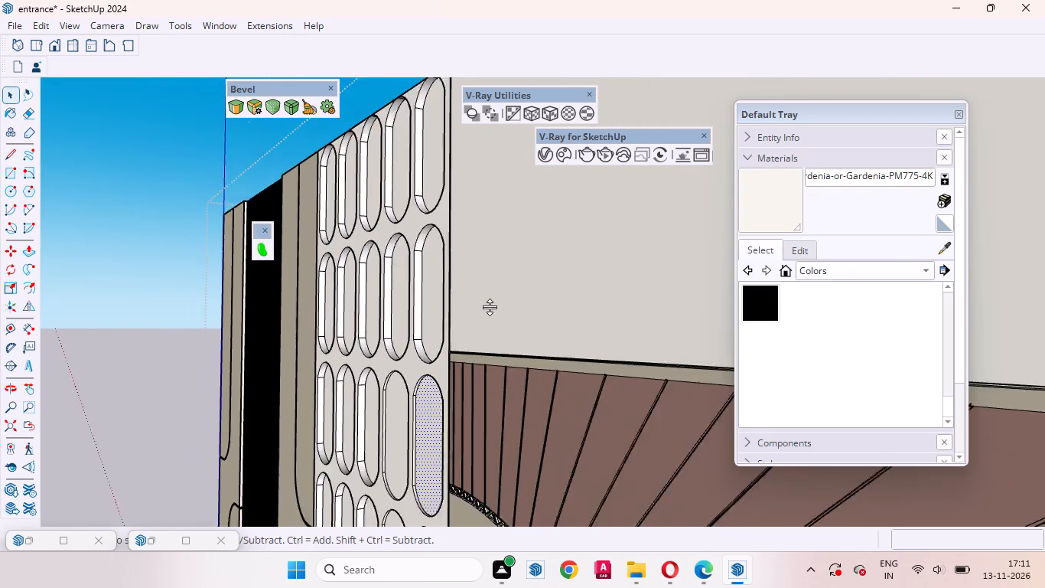
pyautogui.scroll(-16, 490, 307)
pyautogui.click(9, 91)
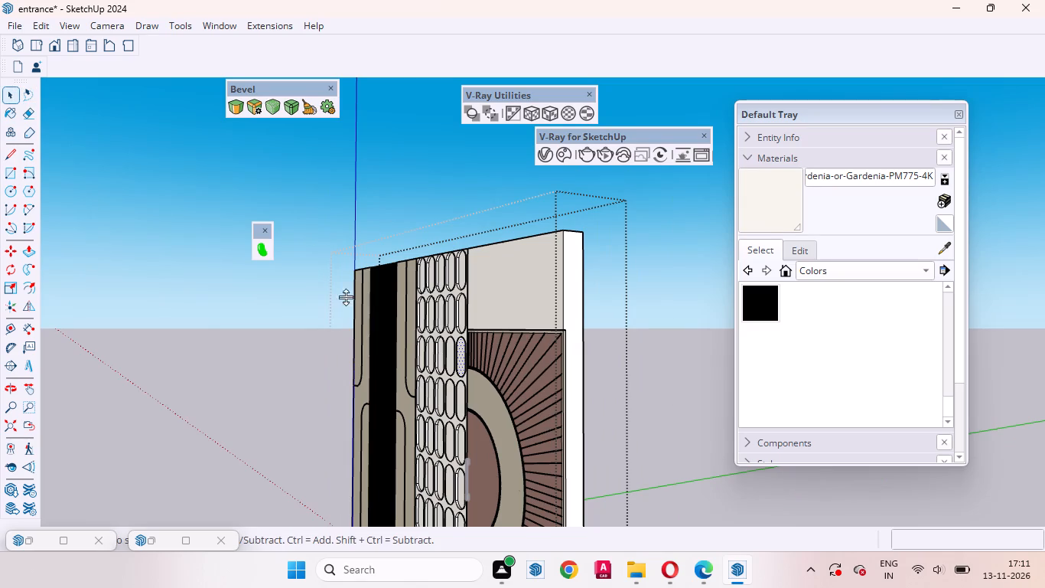
pyautogui.scroll(-5, 275, 334)
pyautogui.moveTo(259, 332); pyautogui.dragTo(502, 376, button='middle')
pyautogui.scroll(-7, 412, 258)
pyautogui.click(641, 393)
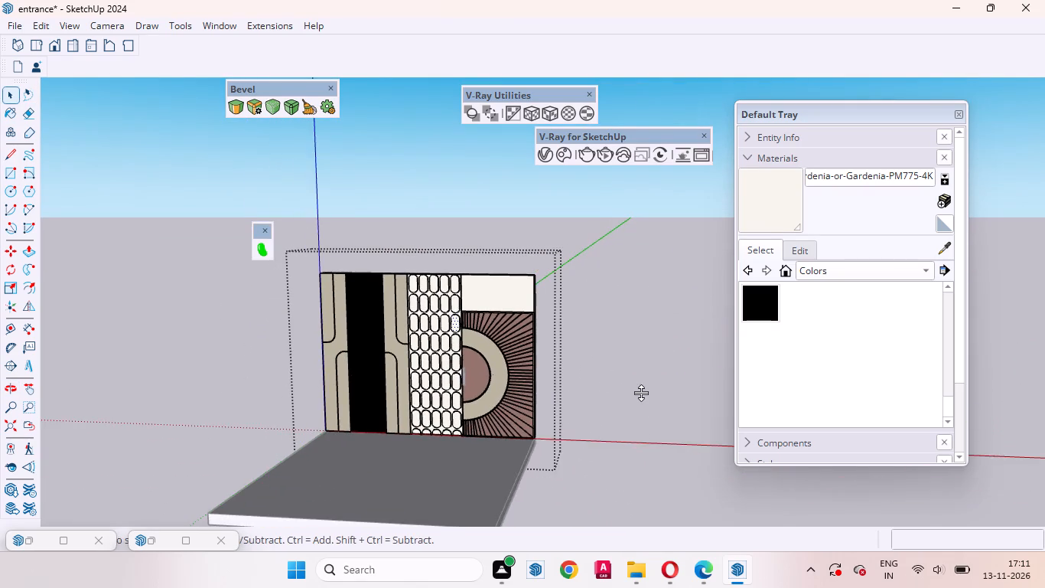
# Open the wall panel for editing and paint three adjacent triangular frames midway along the inner ring trim with black Color M09.
pyautogui.scroll(15, 514, 386)
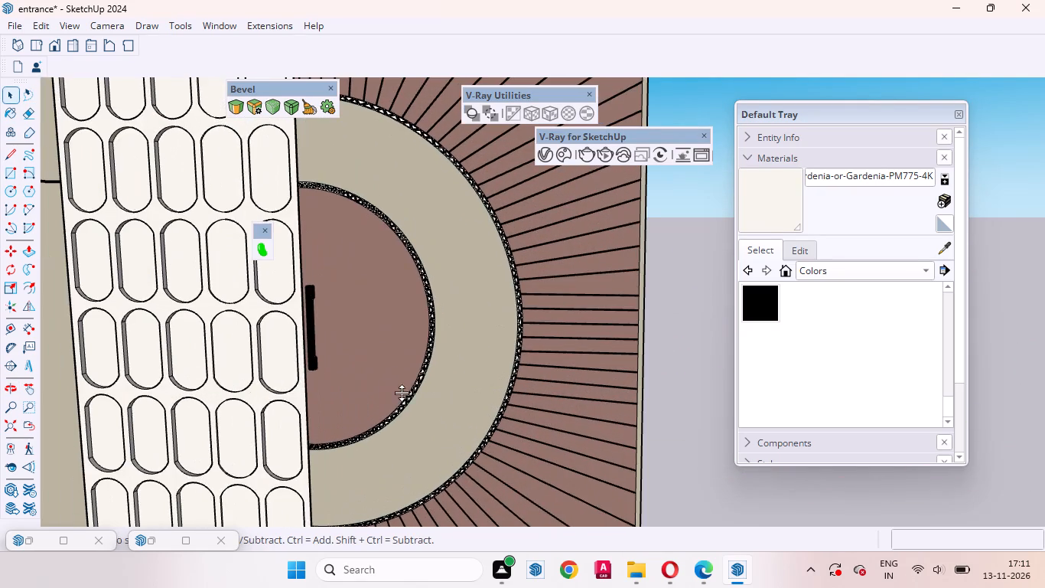
pyautogui.scroll(4, 278, 325)
pyautogui.click(539, 332)
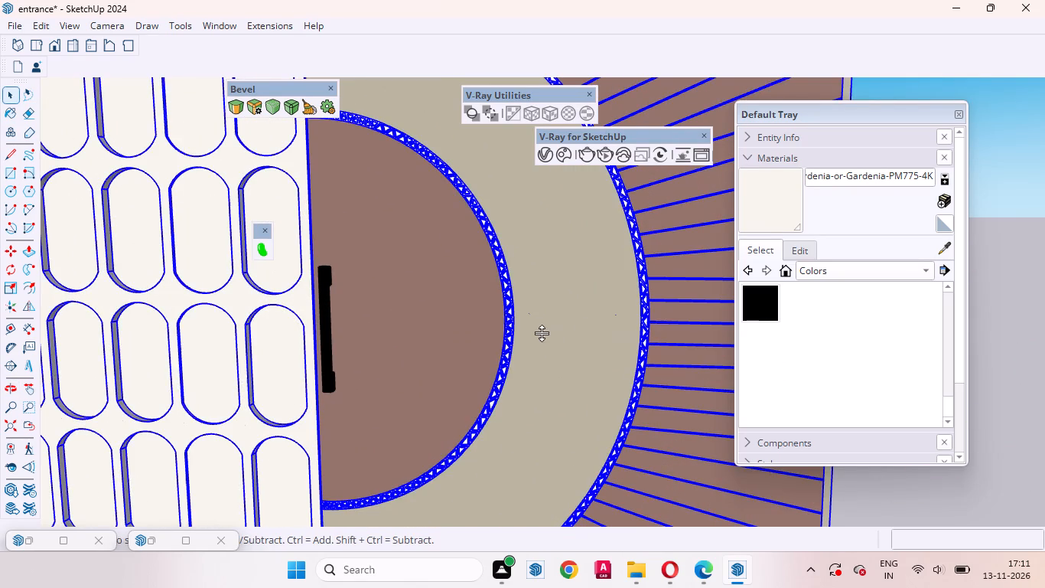
pyautogui.doubleClick(564, 335)
pyautogui.click(551, 330)
pyautogui.click(762, 308)
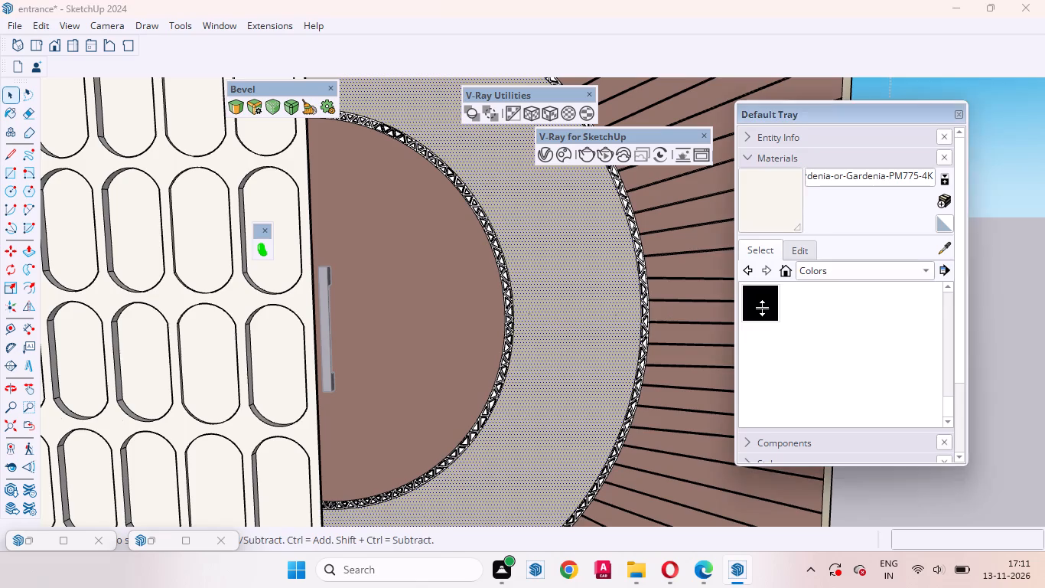
pyautogui.scroll(8, 523, 356)
pyautogui.scroll(13, 496, 319)
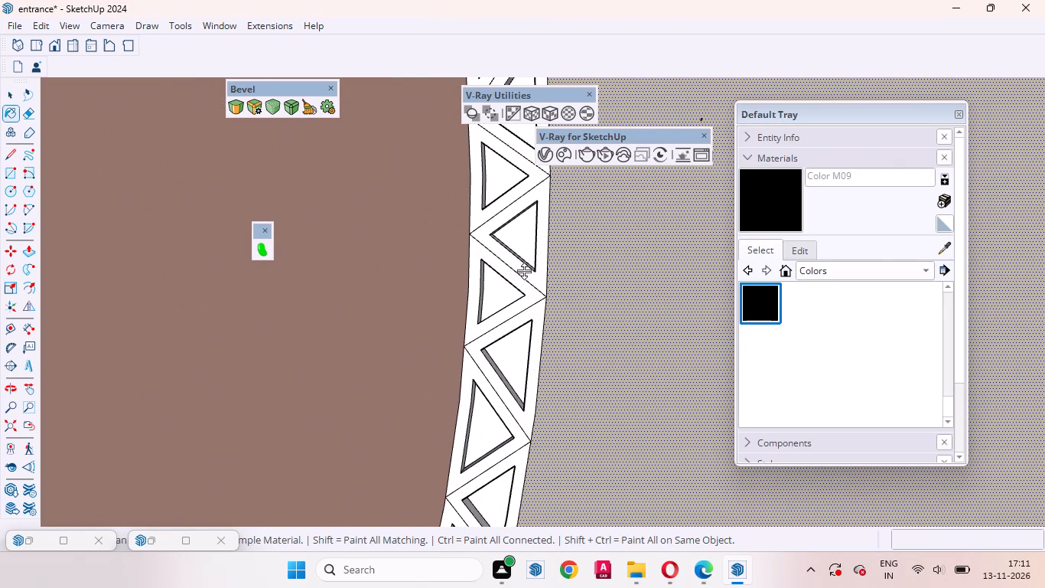
pyautogui.click(524, 269)
pyautogui.click(518, 276)
pyautogui.click(527, 315)
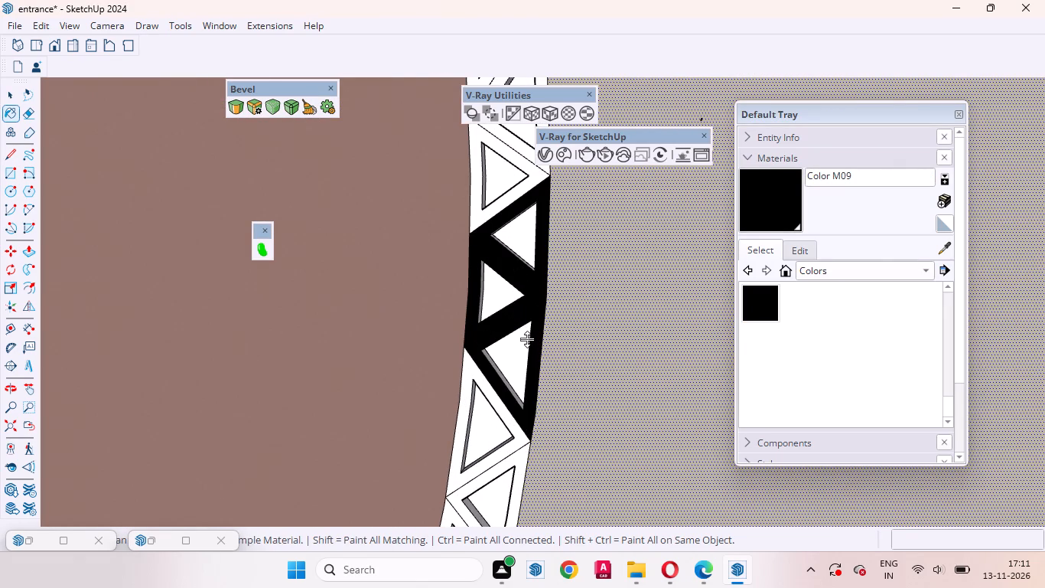
# Continue painting the next triangular frames down the curve of the inner ring trim with black Color M09.
pyautogui.scroll(-10, 550, 259)
pyautogui.scroll(9, 542, 354)
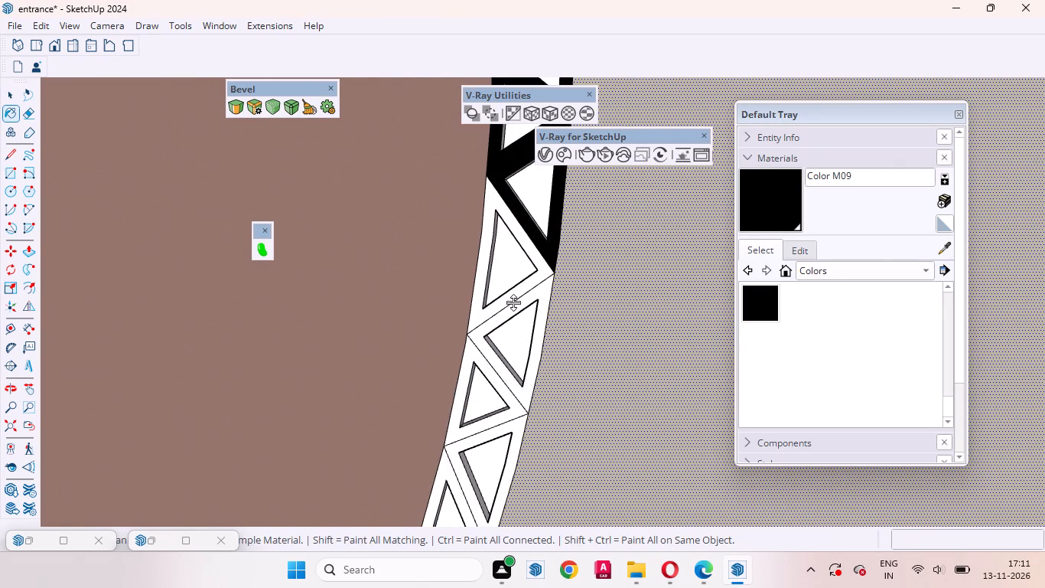
pyautogui.click(517, 299)
pyautogui.click(517, 291)
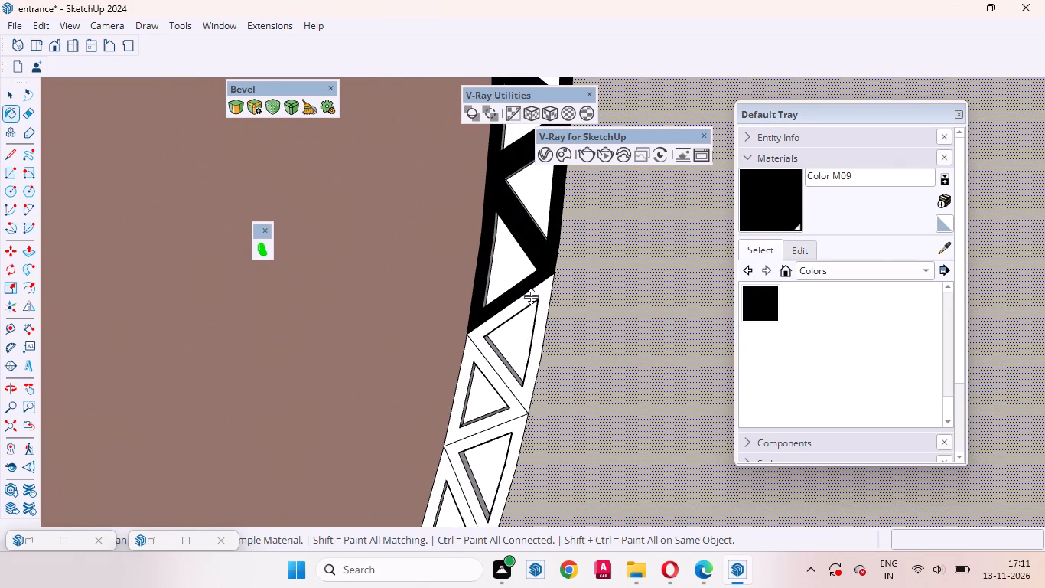
pyautogui.click(532, 297)
pyautogui.click(481, 362)
pyautogui.scroll(-14, 516, 301)
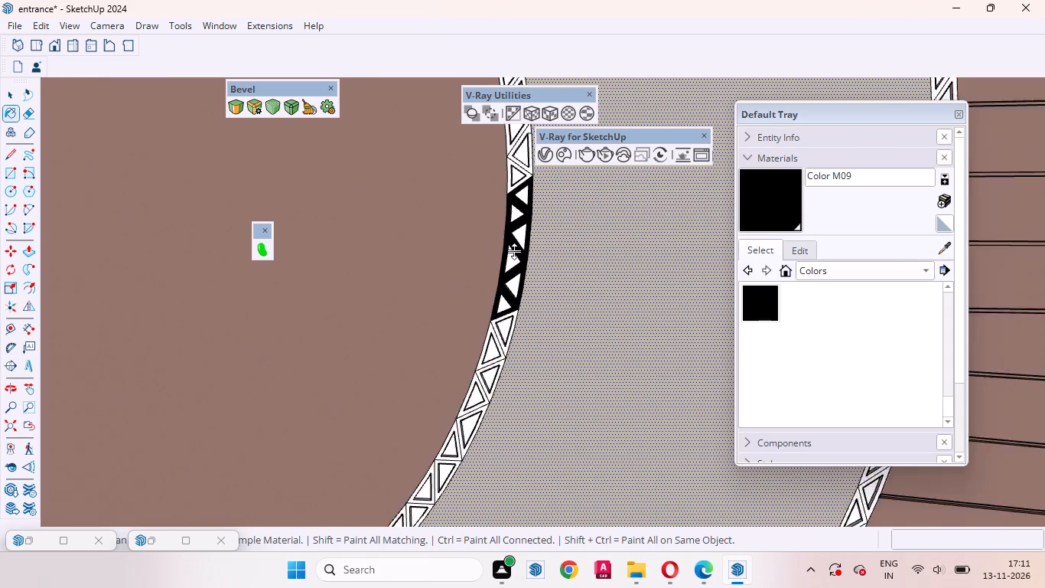
pyautogui.scroll(14, 493, 322)
pyautogui.click(488, 302)
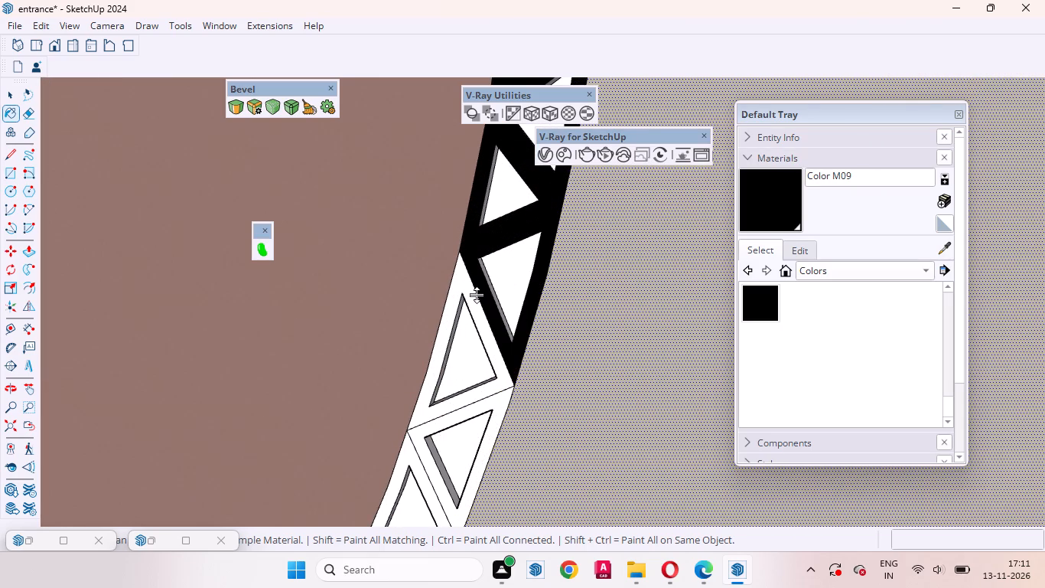
pyautogui.click(477, 295)
pyautogui.click(472, 307)
pyautogui.click(479, 414)
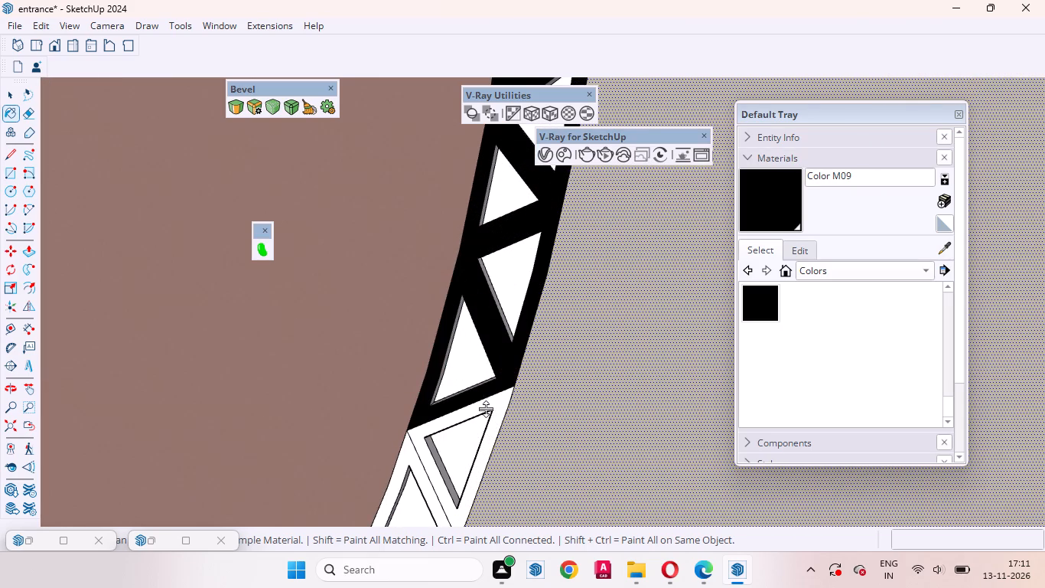
pyautogui.click(486, 409)
# Paint the first six triangular frames at the lower end of the inner ring trim, beside the oval-patterned panel, with black Color M09.
pyautogui.scroll(-20, 536, 303)
pyautogui.scroll(-12, 536, 303)
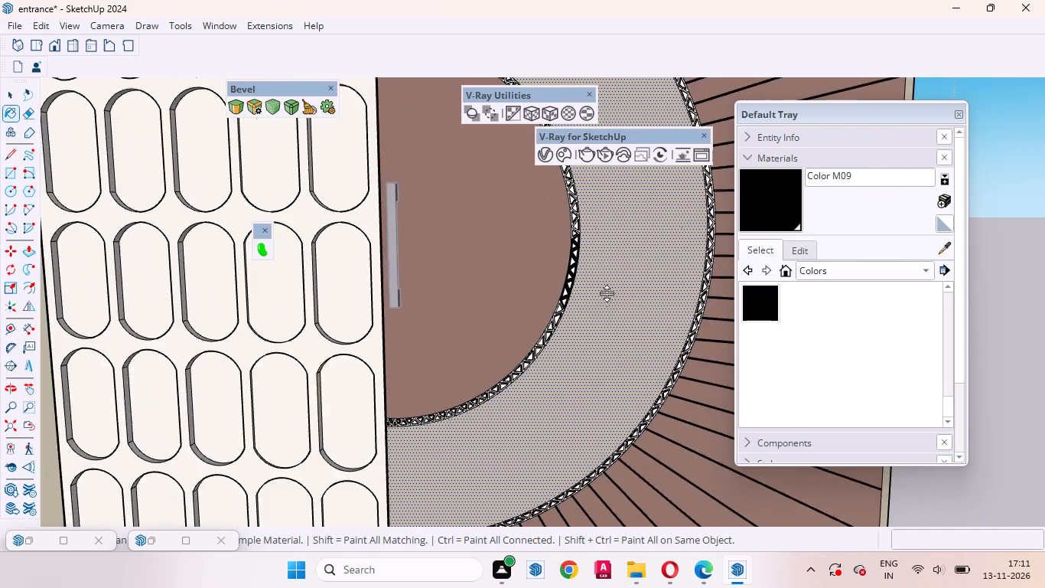
pyautogui.scroll(-7, 607, 293)
pyautogui.scroll(9, 584, 316)
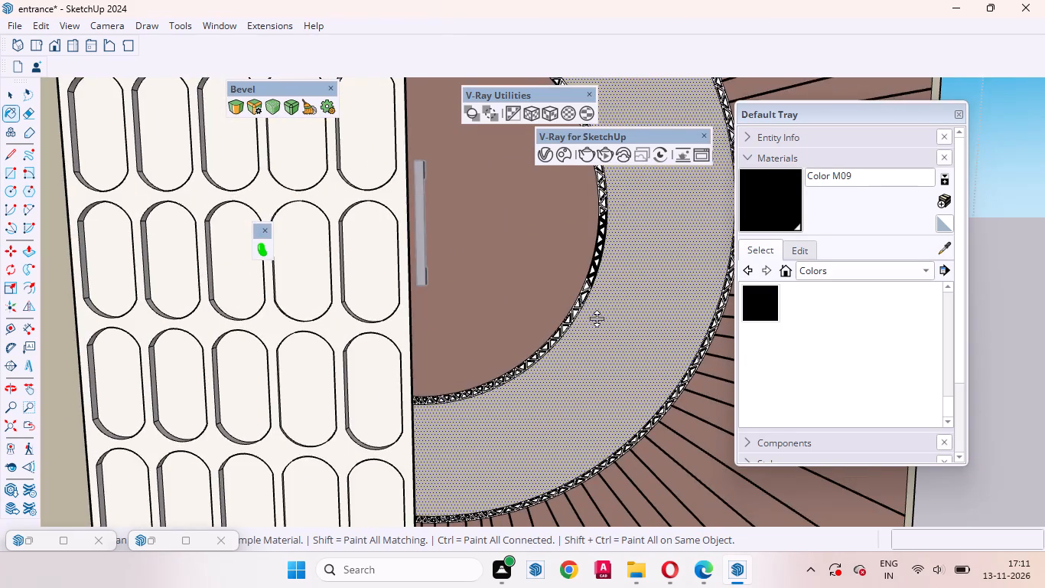
pyautogui.scroll(20, 597, 318)
pyautogui.scroll(9, 597, 318)
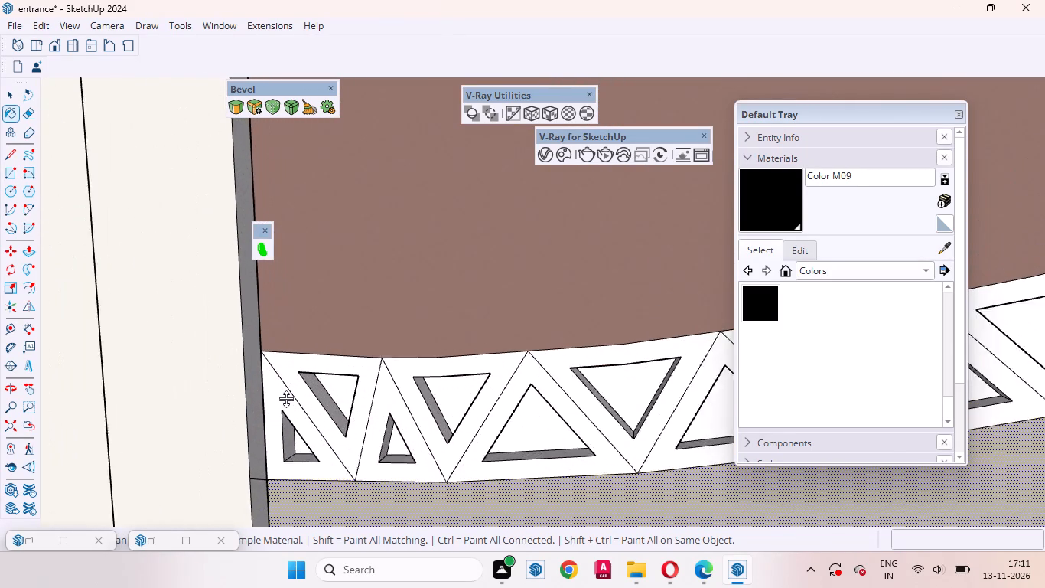
pyautogui.click(285, 396)
pyautogui.click(295, 374)
pyautogui.click(402, 396)
pyautogui.click(422, 386)
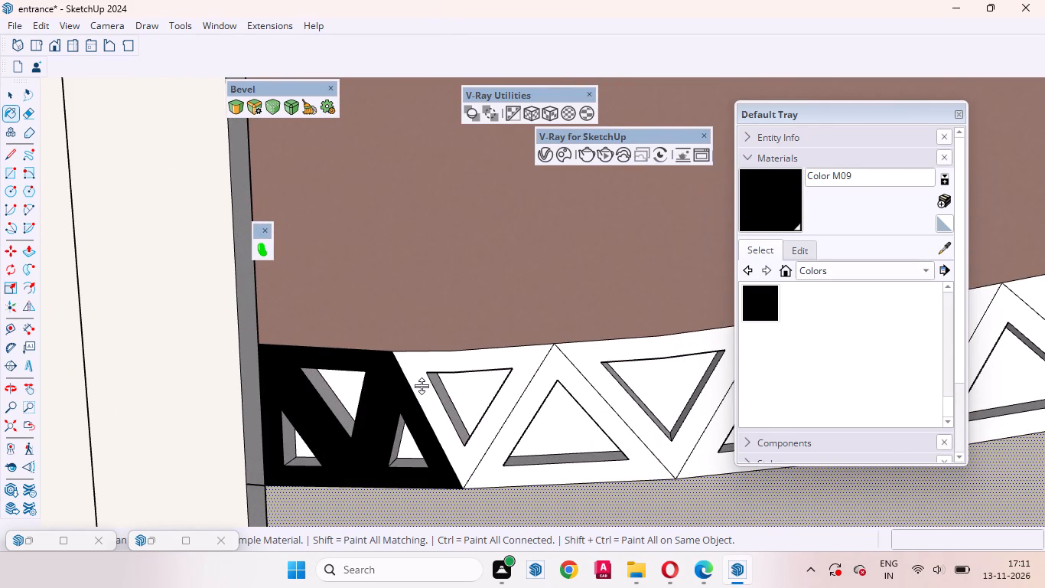
pyautogui.click(538, 390)
pyautogui.click(606, 390)
# Paint the next six triangular frames along the bottom of the inner ring trim with black Color M09.
pyautogui.scroll(-9, 392, 413)
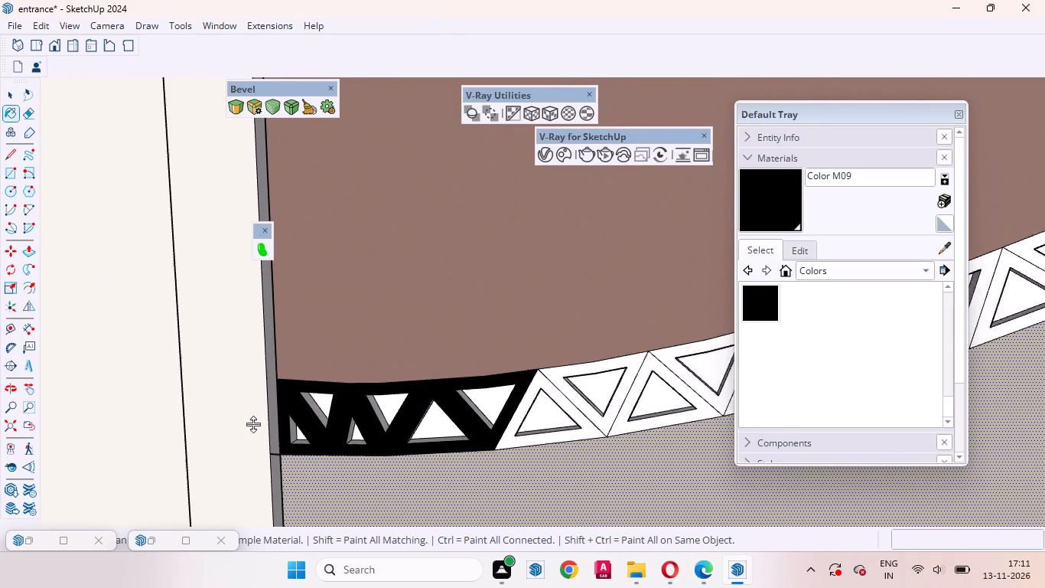
pyautogui.scroll(7, 611, 427)
pyautogui.click(490, 381)
pyautogui.click(507, 367)
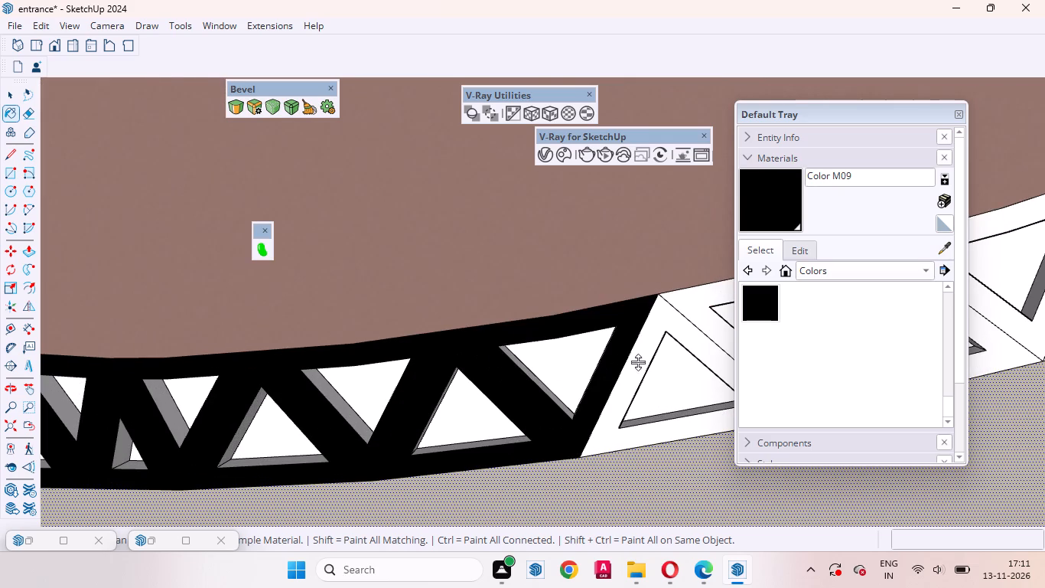
pyautogui.click(643, 361)
pyautogui.scroll(-12, 439, 433)
pyautogui.scroll(9, 531, 395)
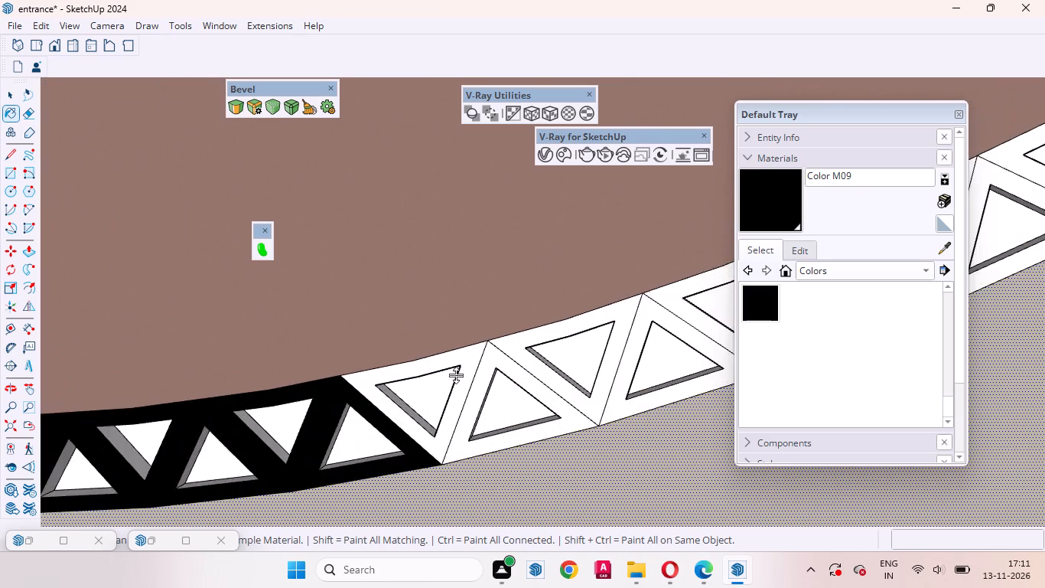
pyautogui.scroll(3, 456, 375)
pyautogui.click(478, 371)
pyautogui.click(512, 359)
pyautogui.click(560, 347)
# Continue painting the triangular frames up the lower curve of the inner ring trim with black Color M09.
pyautogui.scroll(-5, 446, 384)
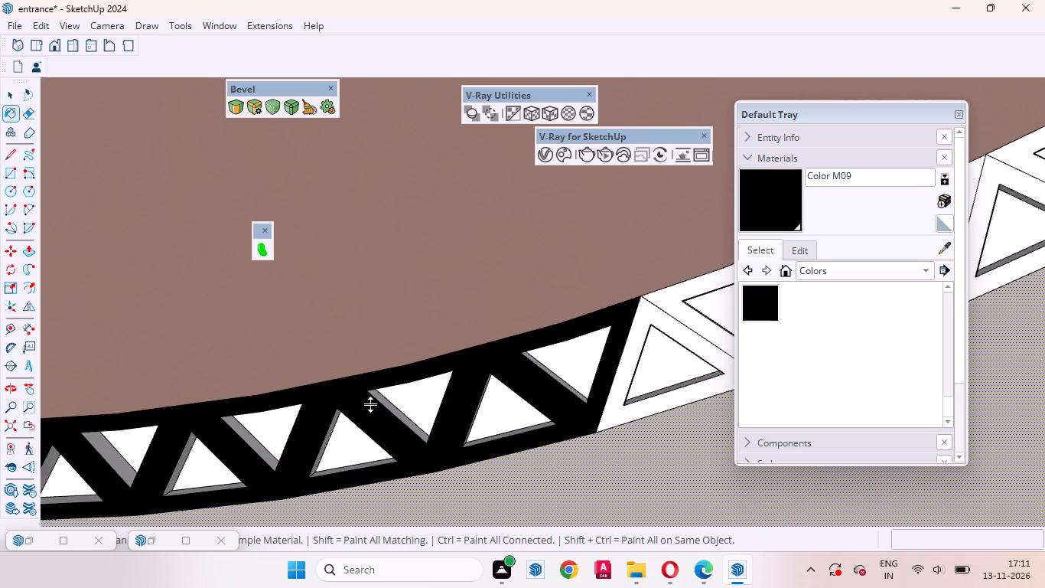
pyautogui.scroll(-3, 370, 404)
pyautogui.click(563, 351)
pyautogui.click(578, 338)
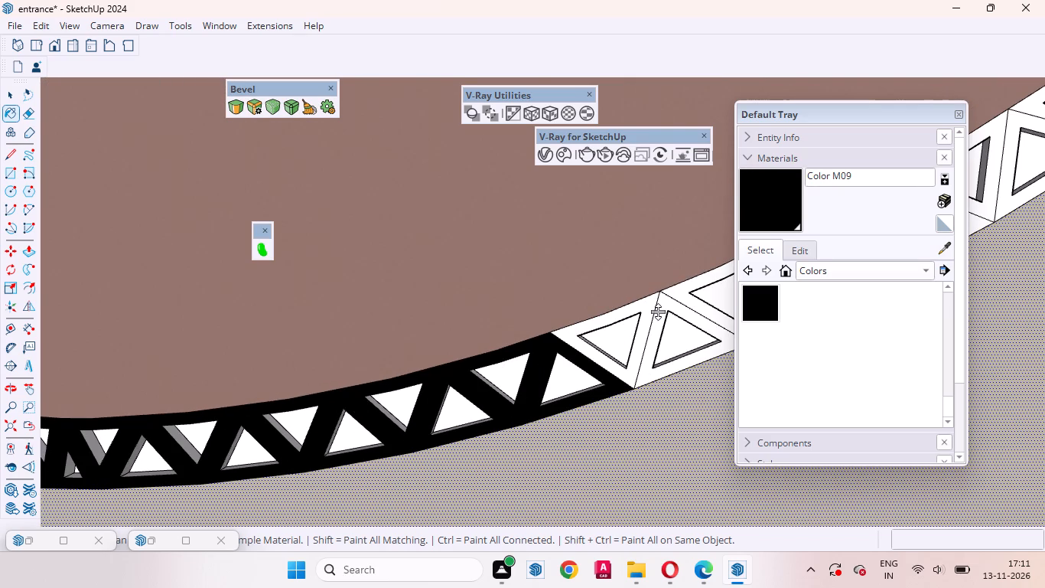
pyautogui.click(658, 312)
pyautogui.click(653, 310)
pyautogui.scroll(-9, 446, 401)
pyautogui.scroll(5, 554, 388)
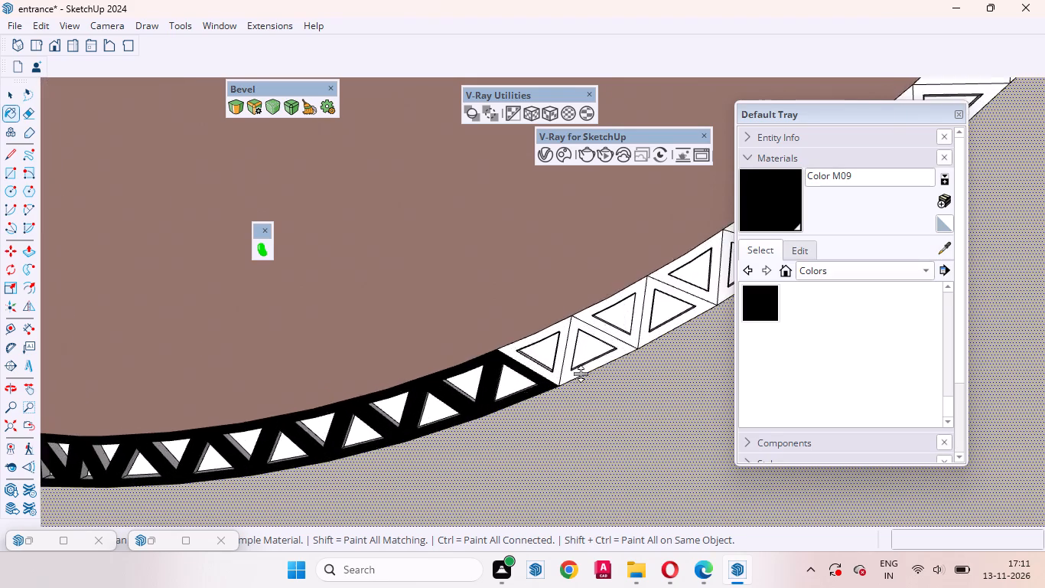
pyautogui.scroll(7, 581, 374)
pyautogui.click(565, 330)
pyautogui.click(549, 310)
pyautogui.click(628, 263)
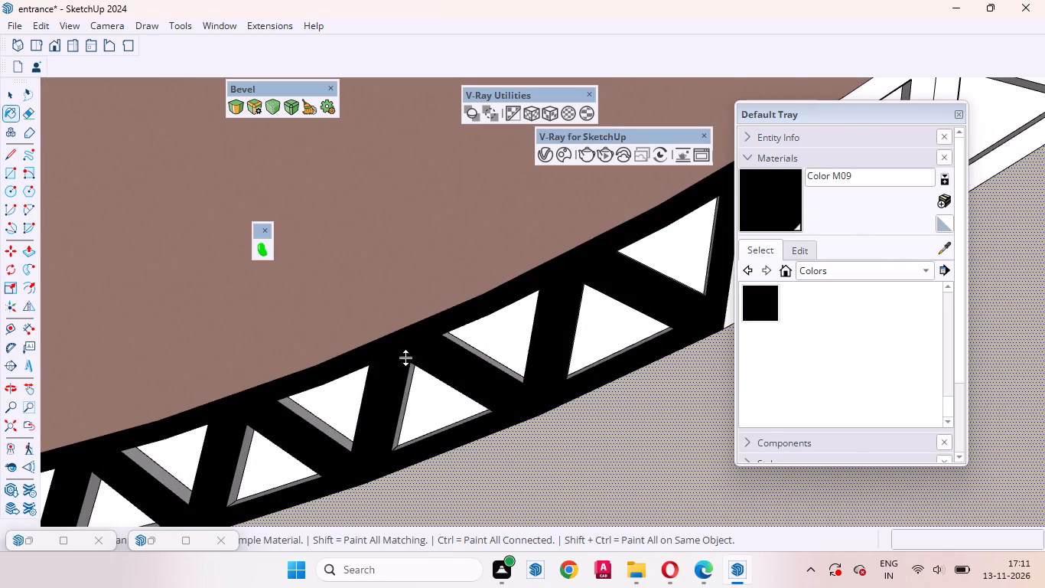
# Paint the following triangular frames on the steepening part of the inner ring's lower curve with black Color M09.
pyautogui.scroll(-13, 367, 392)
pyautogui.scroll(10, 444, 413)
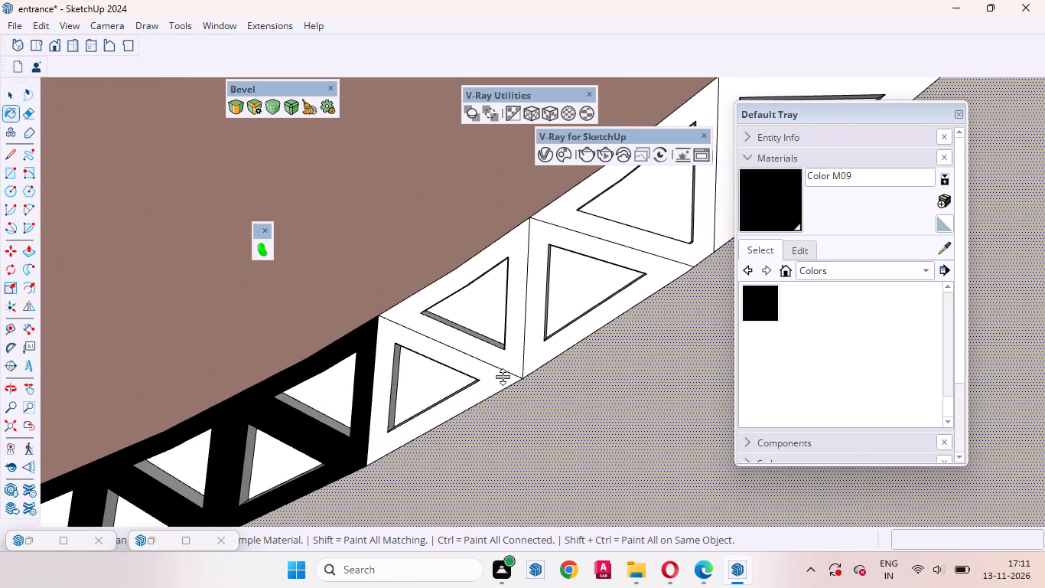
pyautogui.click(498, 377)
pyautogui.click(507, 357)
pyautogui.click(540, 341)
pyautogui.click(662, 250)
pyautogui.scroll(-9, 324, 459)
pyautogui.click(542, 335)
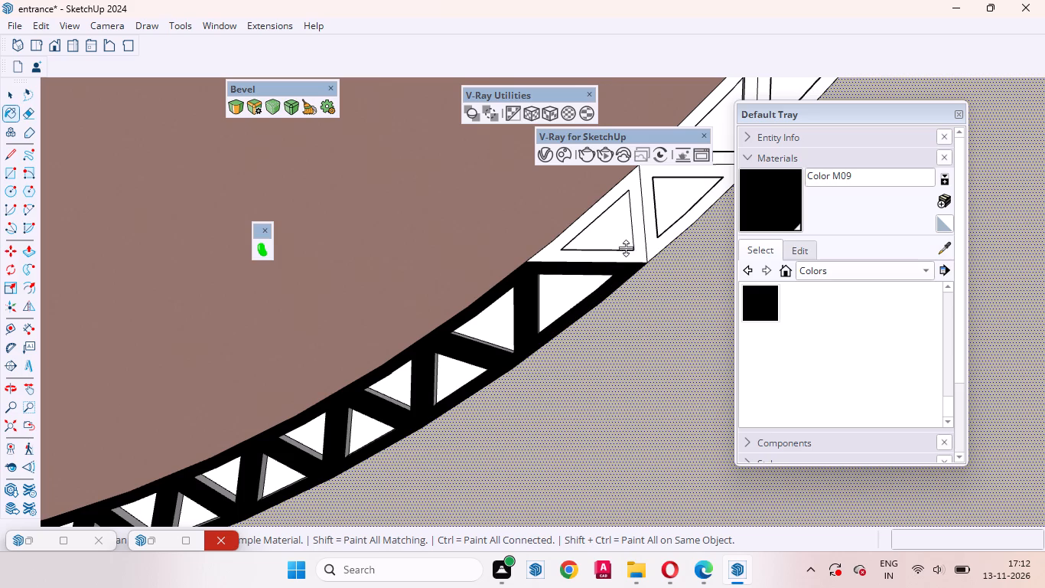
pyautogui.click(642, 255)
pyautogui.click(659, 239)
# Paint more triangular frames up the inner ring's lower curve, toward the black frames midway along it, with Color M09.
pyautogui.scroll(-9, 379, 436)
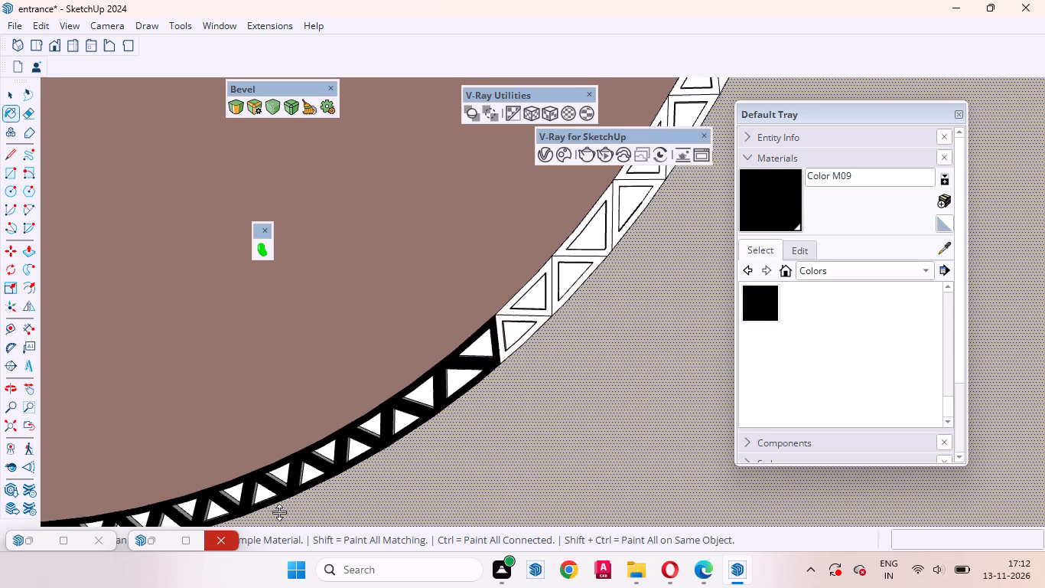
pyautogui.scroll(11, 451, 387)
pyautogui.click(478, 374)
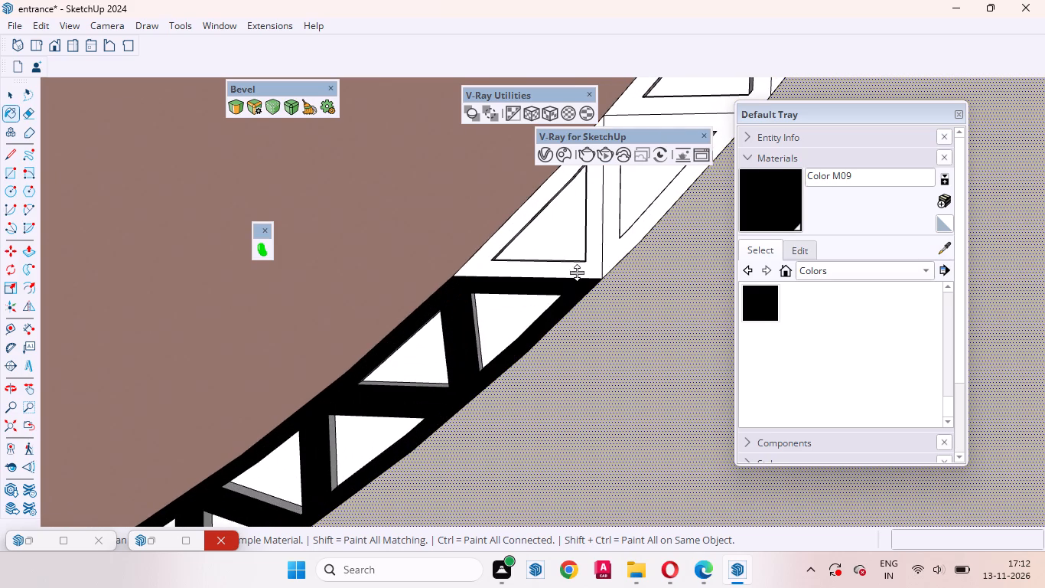
pyautogui.click(581, 267)
pyautogui.click(628, 242)
pyautogui.scroll(-13, 451, 433)
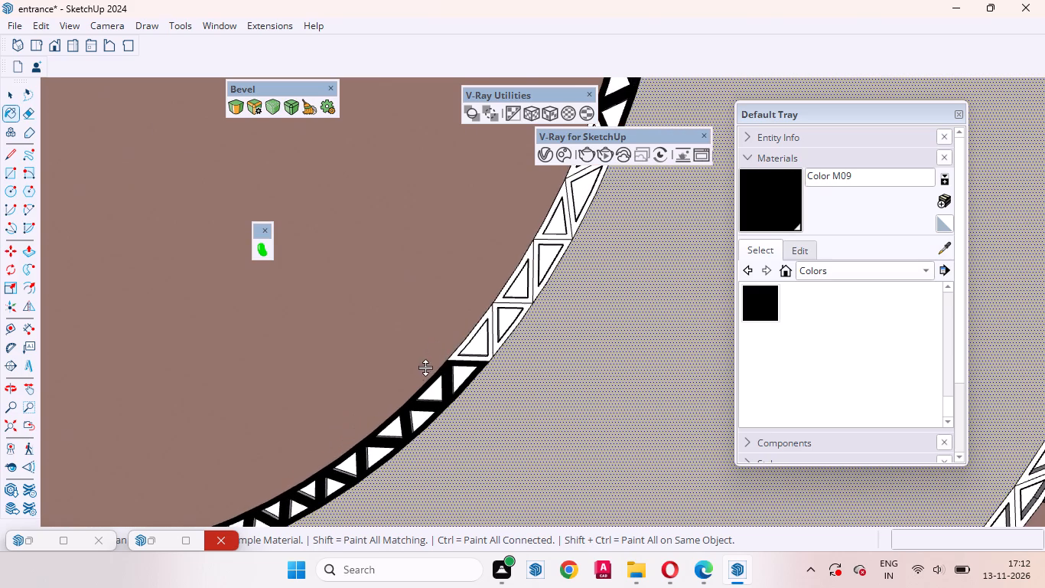
pyautogui.scroll(1, 451, 326)
pyautogui.scroll(-4, 453, 325)
pyautogui.scroll(-4, 505, 234)
pyautogui.scroll(9, 512, 279)
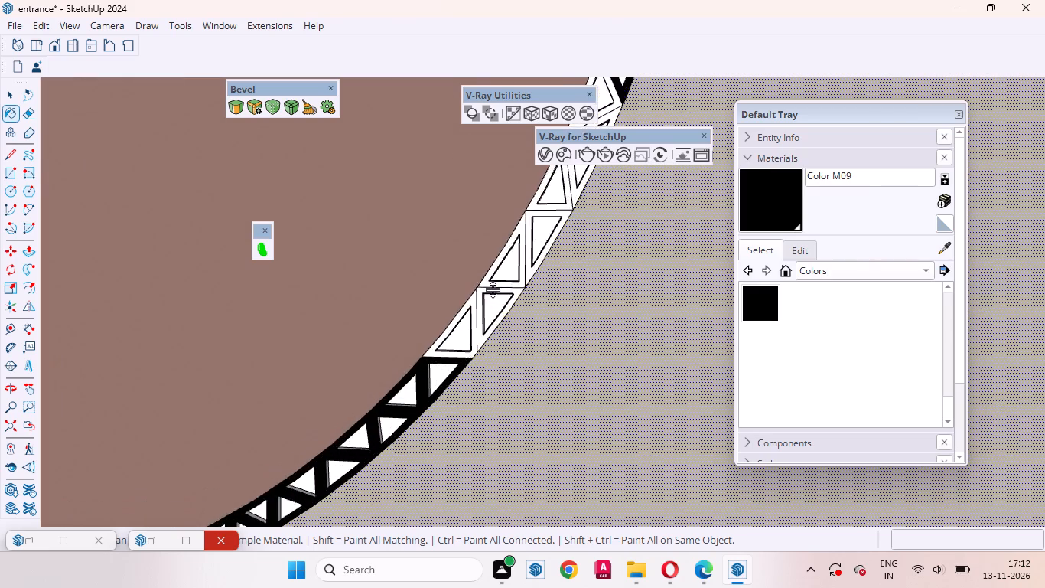
pyautogui.scroll(6, 493, 289)
pyautogui.click(471, 305)
pyautogui.click(454, 305)
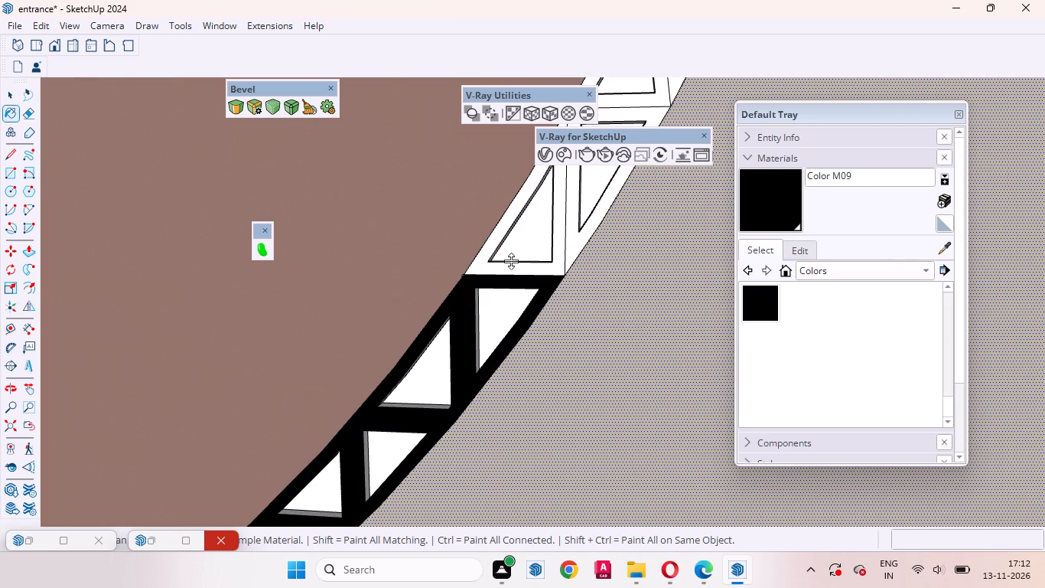
pyautogui.click(509, 269)
# Paint the last white triangular frames in the lower half of the inner ring trim with black Color M09.
pyautogui.scroll(-14, 441, 397)
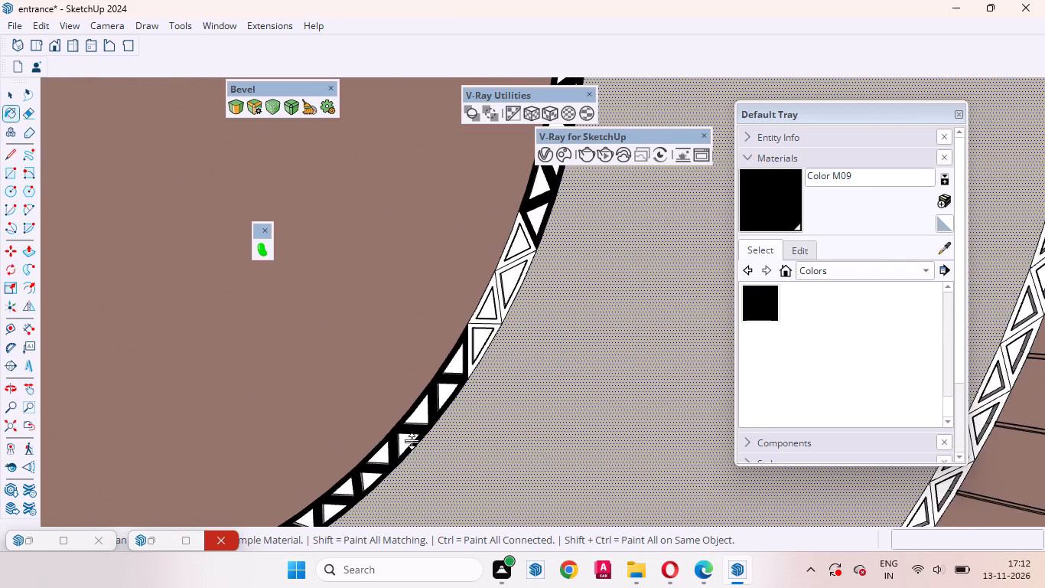
pyautogui.scroll(14, 500, 352)
pyautogui.click(437, 302)
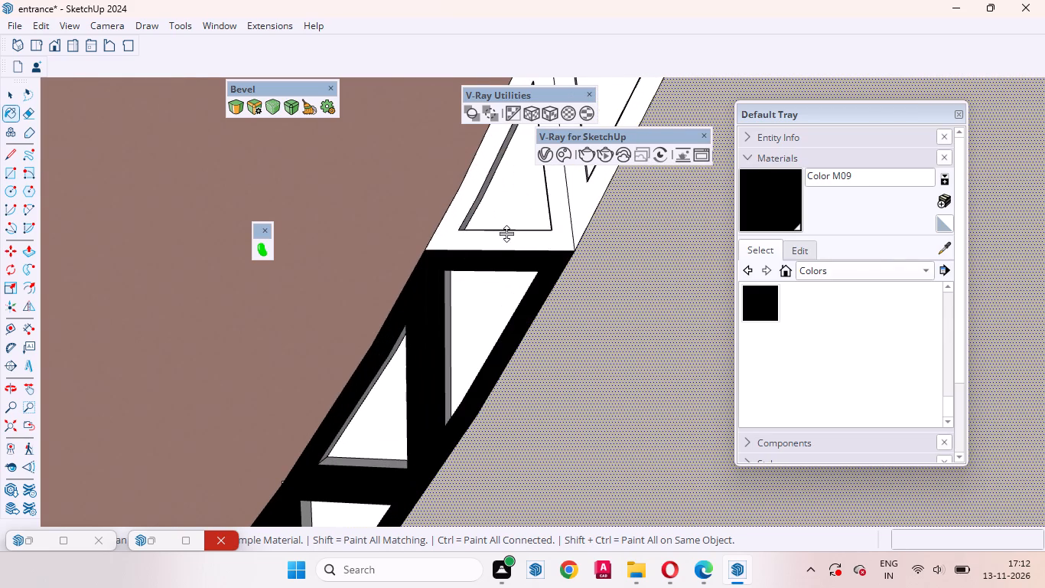
pyautogui.click(506, 234)
pyautogui.scroll(-15, 427, 403)
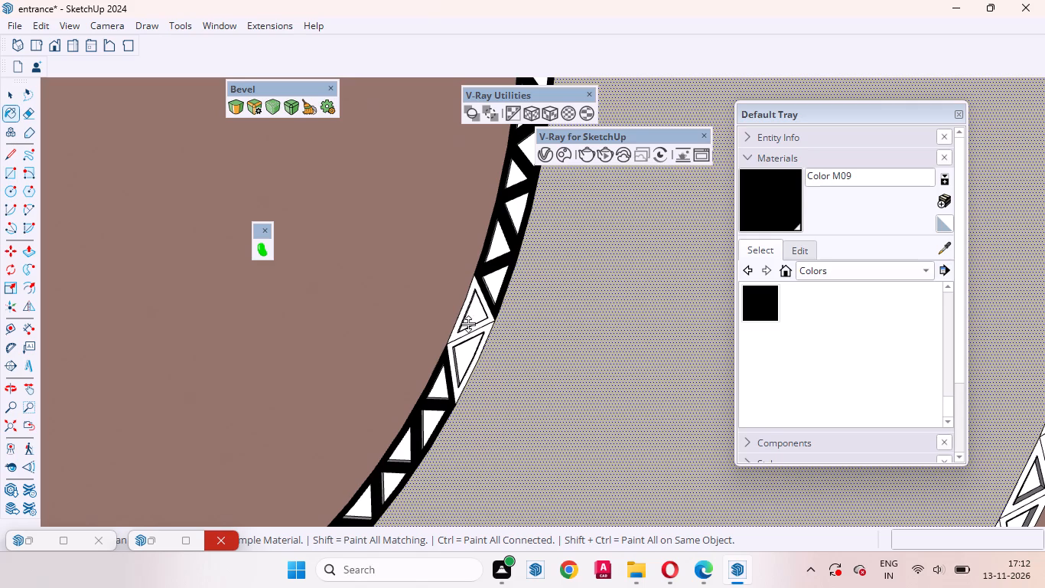
pyautogui.click(471, 330)
pyautogui.click(486, 326)
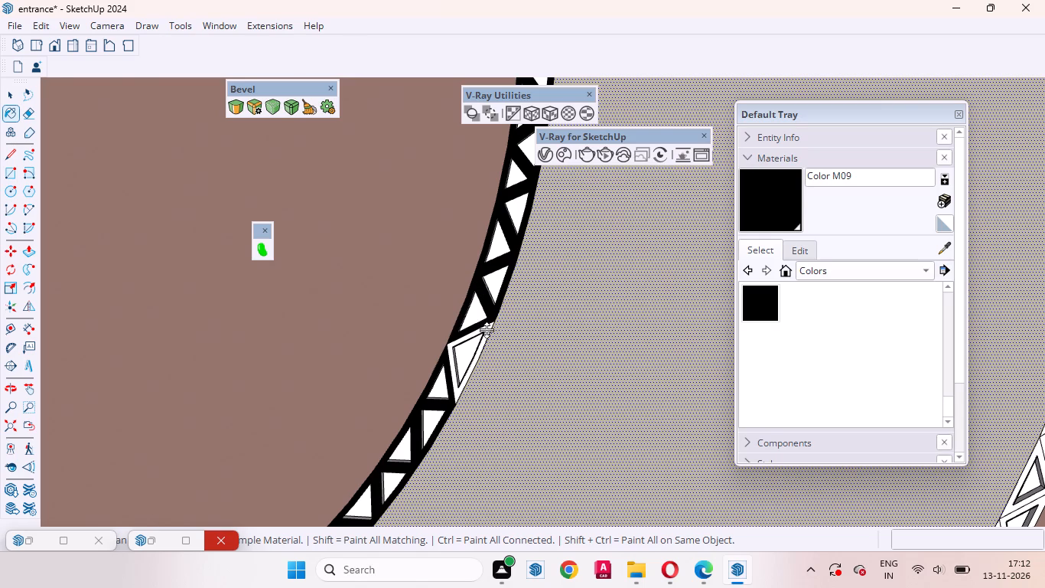
pyautogui.click(487, 330)
# Paint the first four triangular frames at the upper end of the inner ring trim, beside the oval-patterned panel, with black Color M09.
pyautogui.scroll(-19, 501, 395)
pyautogui.scroll(-3, 640, 345)
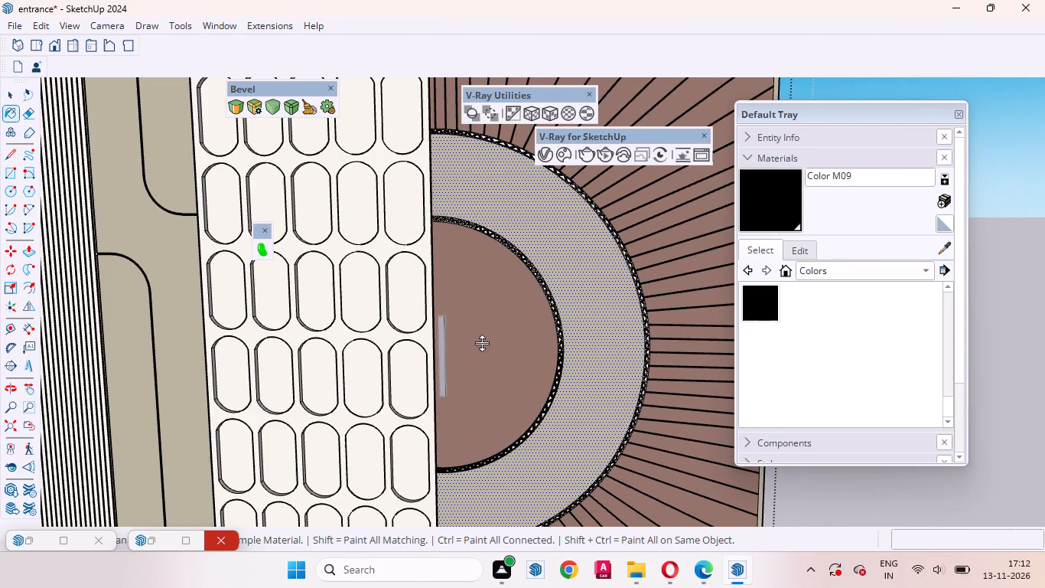
pyautogui.scroll(4, 503, 417)
pyautogui.moveTo(562, 447); pyautogui.dragTo(640, 491, button='middle')
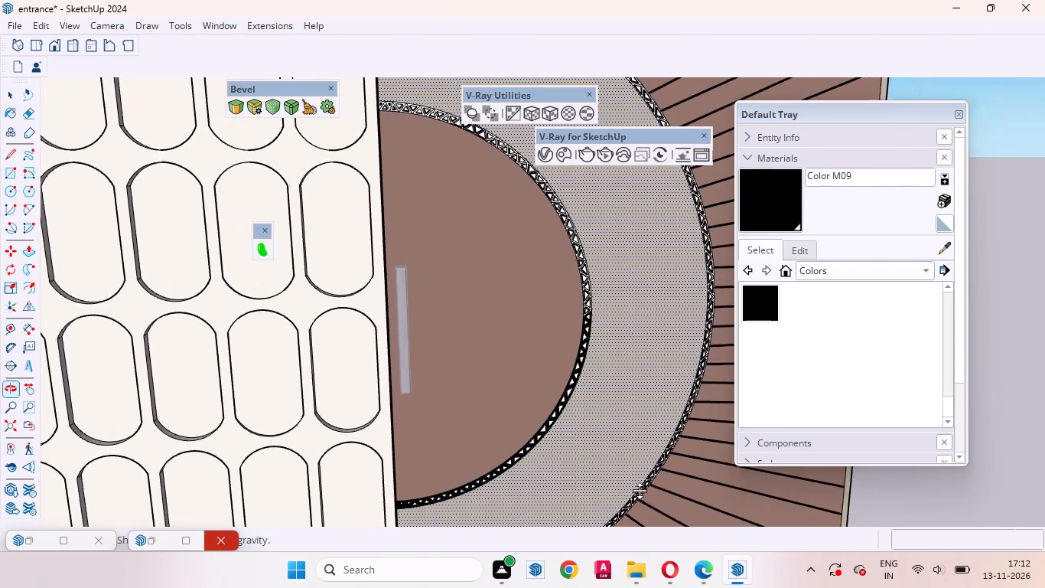
pyautogui.moveTo(640, 491); pyautogui.dragTo(640, 494, button='middle')
pyautogui.scroll(-4, 485, 392)
pyautogui.scroll(9, 372, 213)
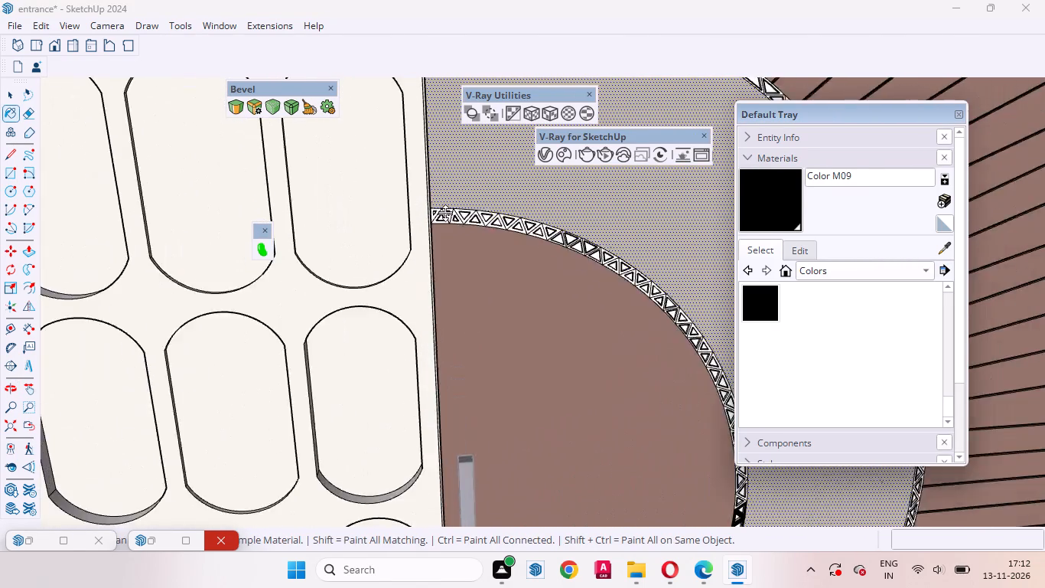
pyautogui.scroll(18, 445, 213)
pyautogui.click(442, 205)
pyautogui.click(413, 218)
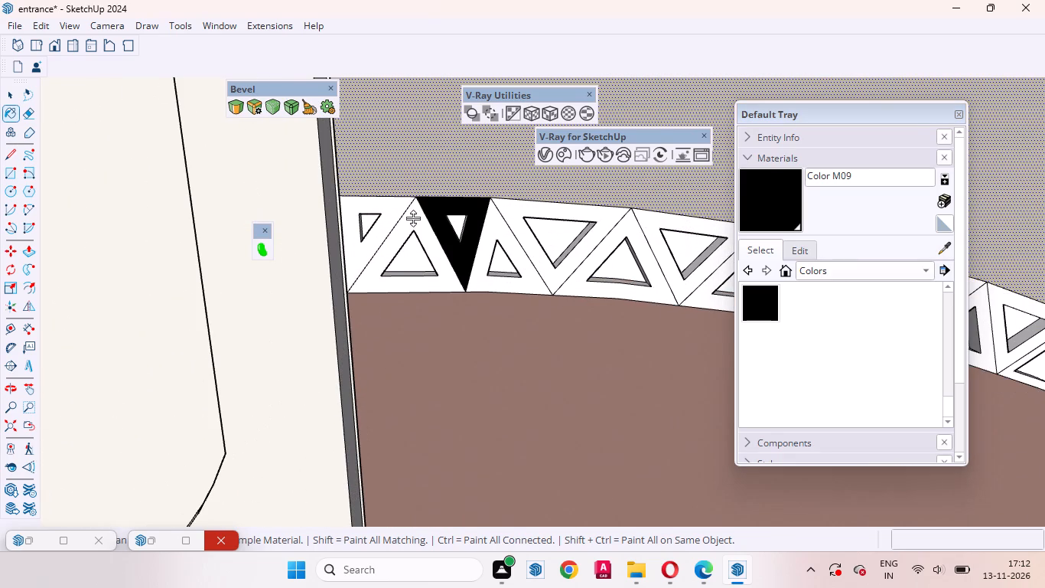
pyautogui.click(376, 208)
pyautogui.click(496, 221)
# Continue painting the adjoining triangular frames along the top of the inner ring trim with black Color M09.
pyautogui.moveTo(537, 235); pyautogui.dragTo(397, 313, button='middle')
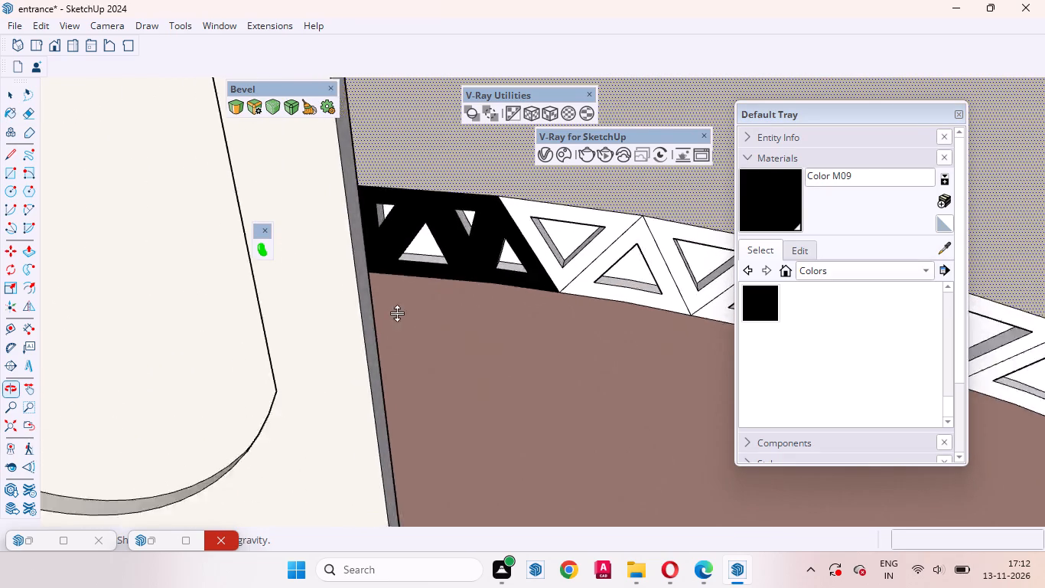
pyautogui.moveTo(397, 313); pyautogui.dragTo(623, 278, button='middle')
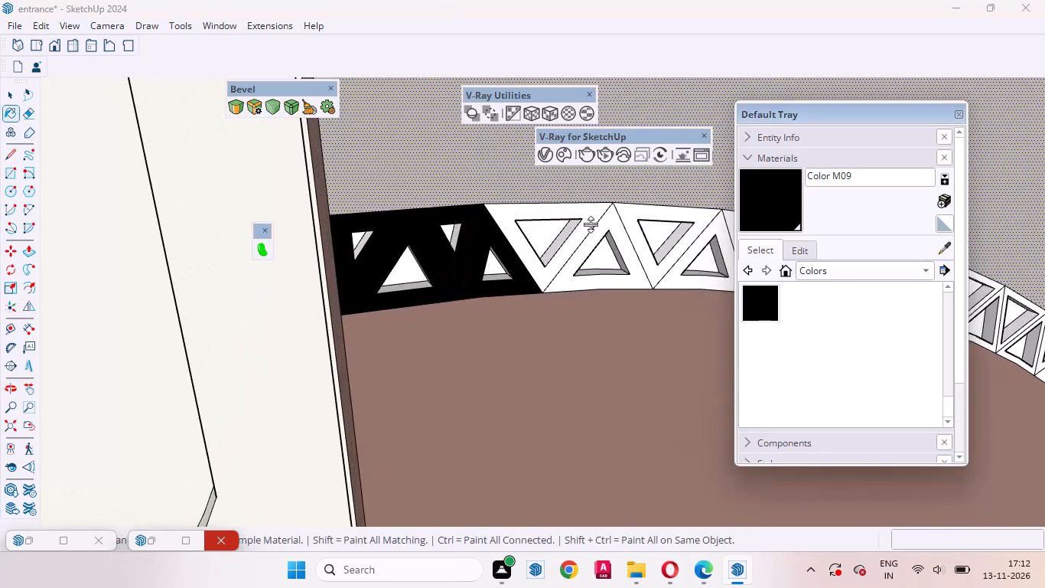
pyautogui.click(591, 224)
pyautogui.click(562, 208)
pyautogui.click(611, 225)
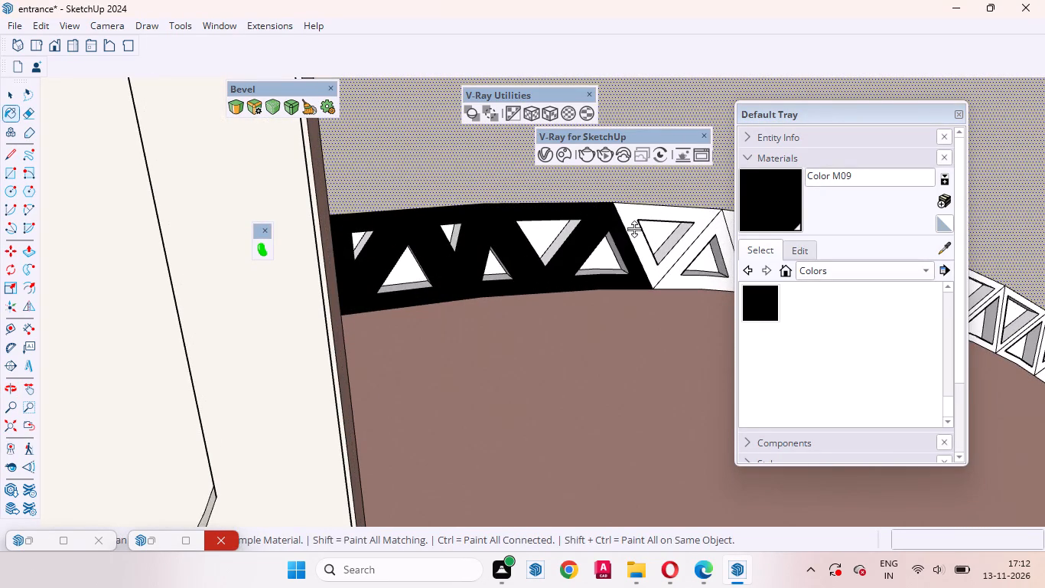
pyautogui.click(634, 229)
pyautogui.scroll(-10, 404, 283)
pyautogui.scroll(8, 501, 274)
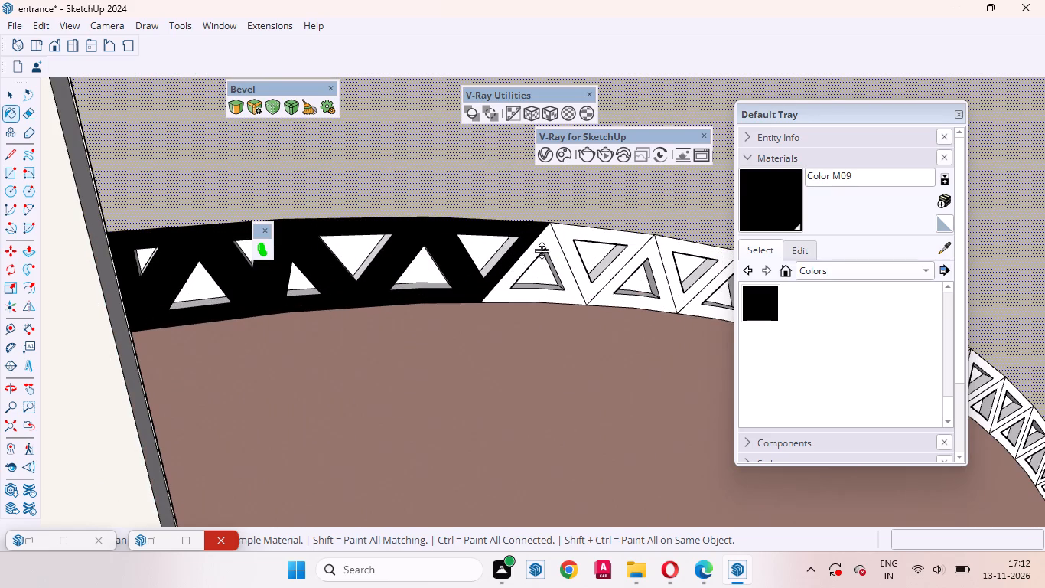
pyautogui.click(545, 245)
pyautogui.click(565, 245)
pyautogui.click(638, 265)
# Paint the next white triangular frames along the top curve of the inner ring trim, away from the oval-patterned panel, with black Color M09.
pyautogui.scroll(-3, 476, 296)
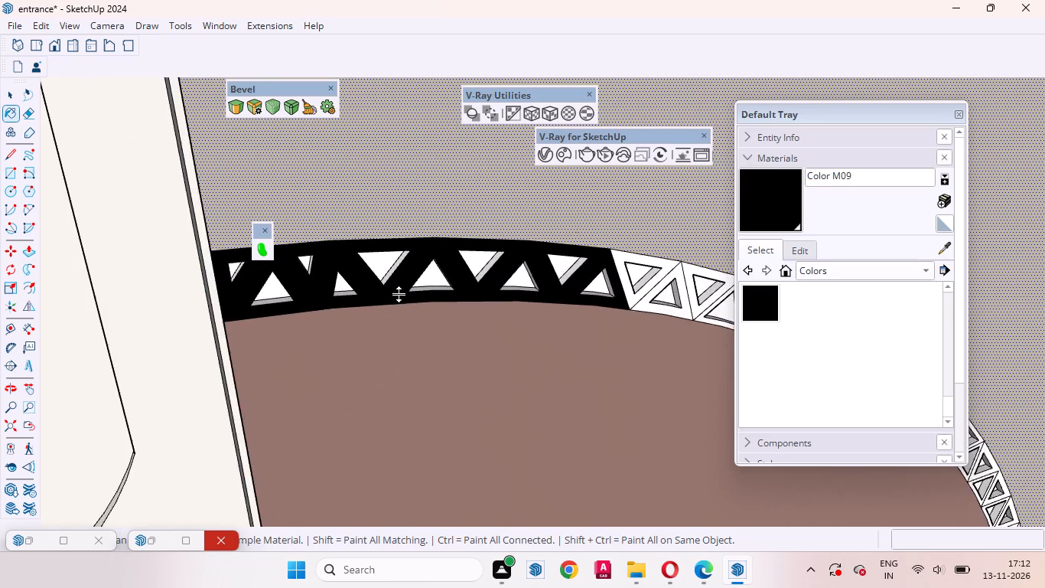
pyautogui.scroll(-6, 399, 294)
pyautogui.scroll(8, 554, 290)
pyautogui.click(568, 282)
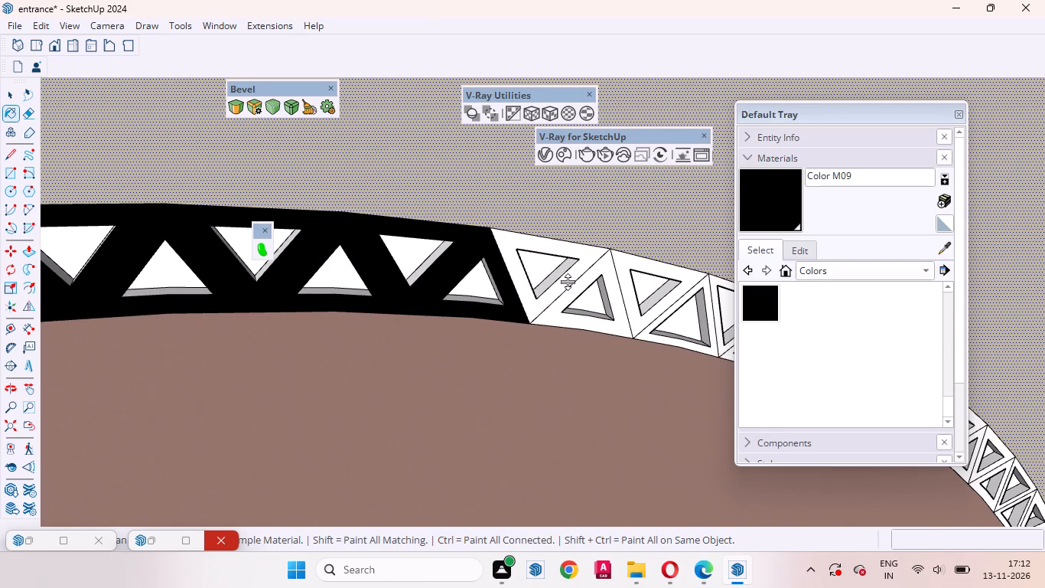
pyautogui.click(588, 278)
pyautogui.click(623, 275)
pyautogui.scroll(-10, 399, 303)
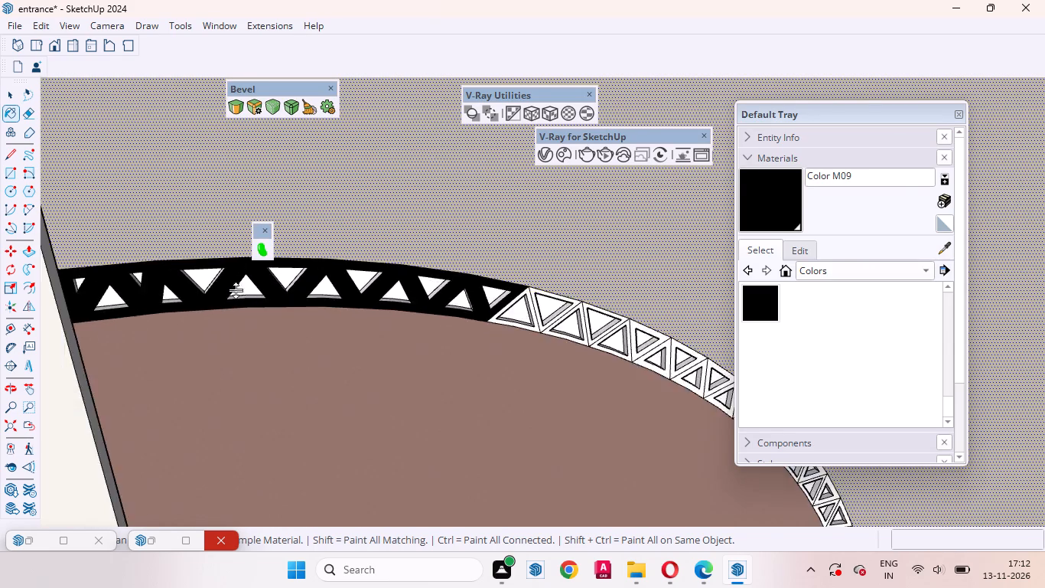
pyautogui.scroll(-7, 236, 290)
pyautogui.scroll(19, 357, 318)
pyautogui.click(418, 243)
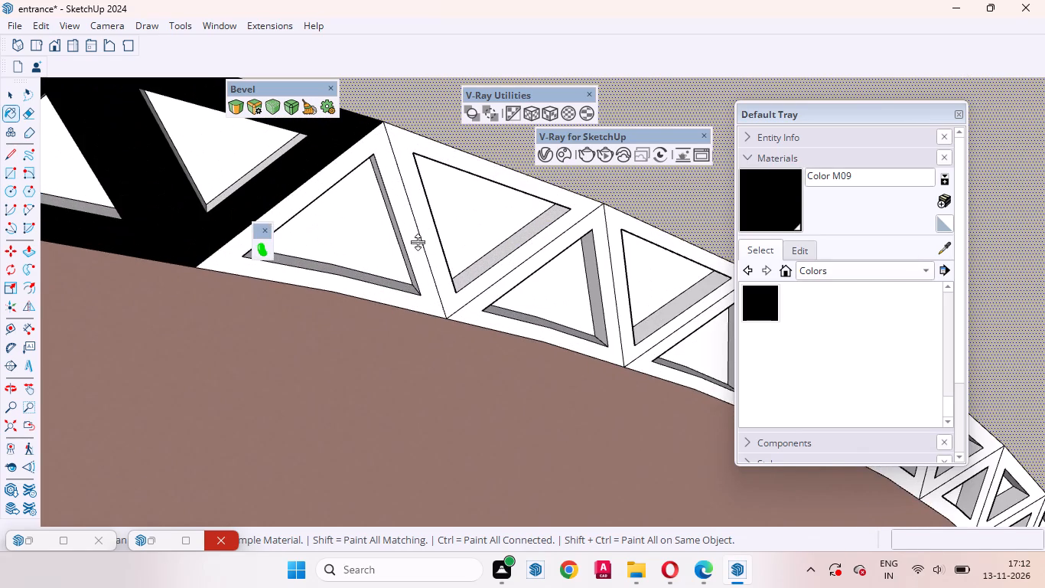
pyautogui.click(428, 234)
pyautogui.click(559, 244)
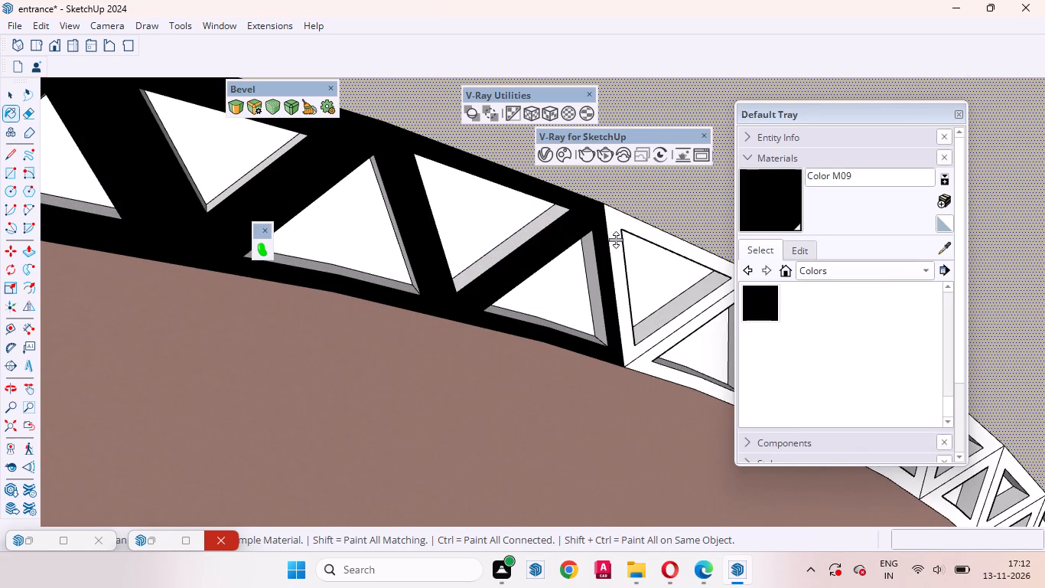
pyautogui.click(616, 240)
# Continue painting the adjoining triangular frames down the upper curve of the inner ring trim with black Color M09.
pyautogui.scroll(-12, 324, 296)
pyautogui.scroll(15, 532, 384)
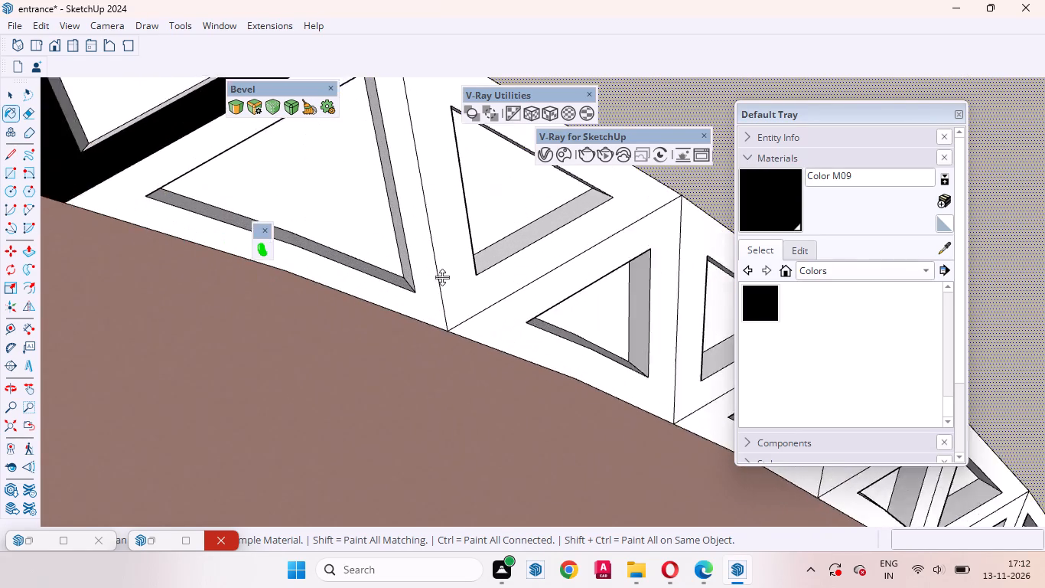
pyautogui.click(425, 265)
pyautogui.click(459, 263)
pyautogui.click(558, 299)
pyautogui.scroll(-6, 417, 273)
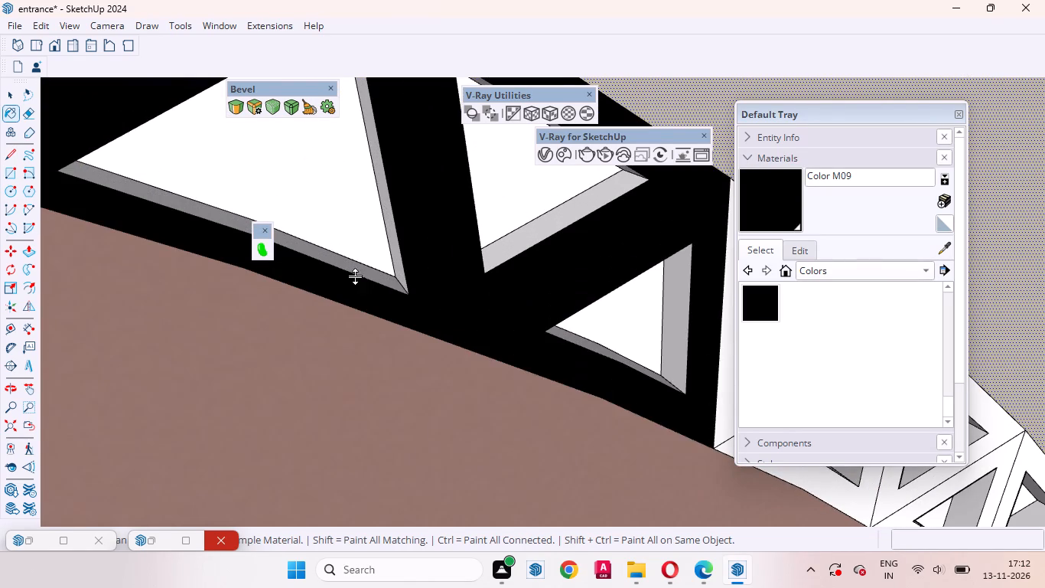
pyautogui.scroll(-13, 355, 276)
pyautogui.scroll(9, 480, 325)
pyautogui.click(458, 337)
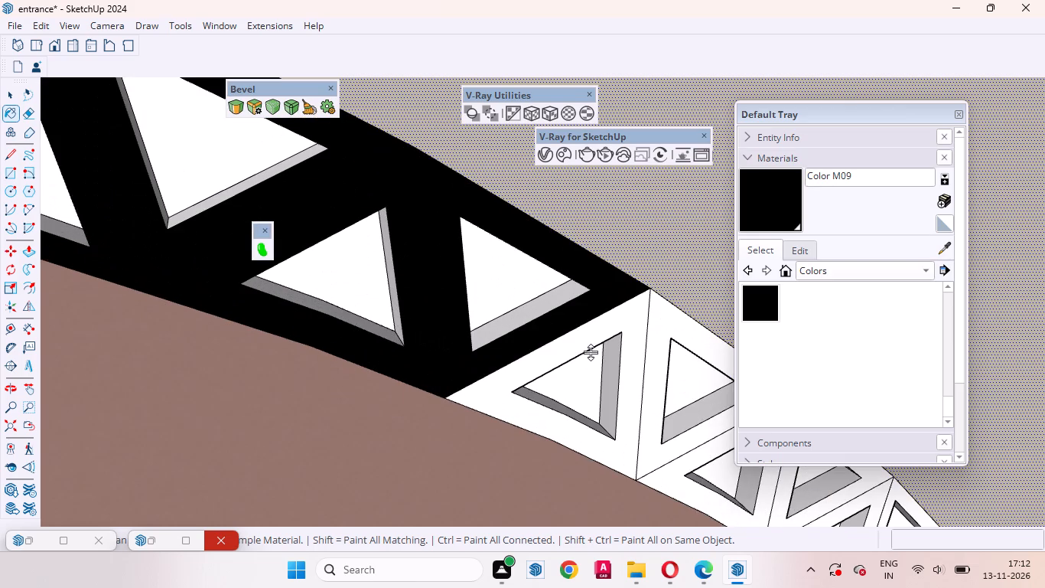
pyautogui.click(572, 348)
# Paint the white triangular frames directly above the inner ring trim's black lower stretch with Color M09.
pyautogui.scroll(-8, 555, 351)
pyautogui.scroll(1, 391, 328)
pyautogui.scroll(-3, 391, 328)
pyautogui.scroll(1, 314, 358)
pyautogui.scroll(-10, 313, 359)
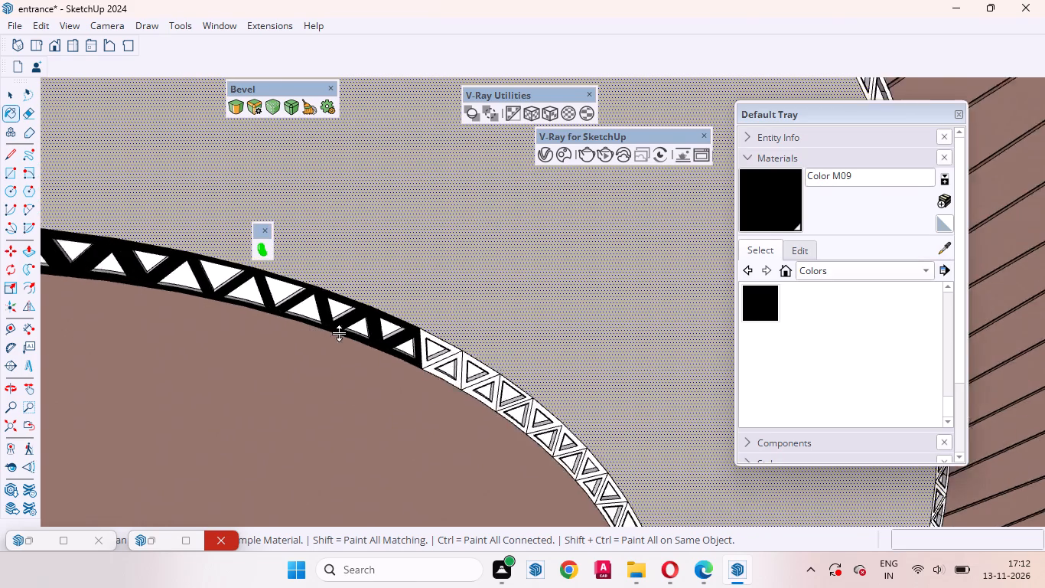
pyautogui.scroll(-14, 339, 333)
pyautogui.scroll(-4, 398, 235)
pyautogui.scroll(8, 454, 404)
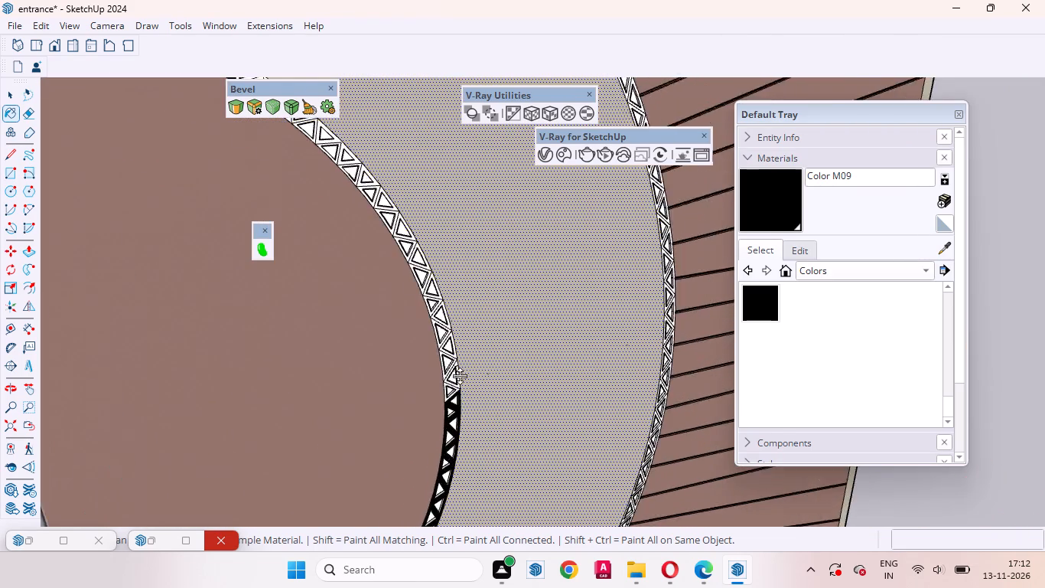
pyautogui.scroll(20, 460, 376)
pyautogui.scroll(1, 460, 376)
pyautogui.click(468, 379)
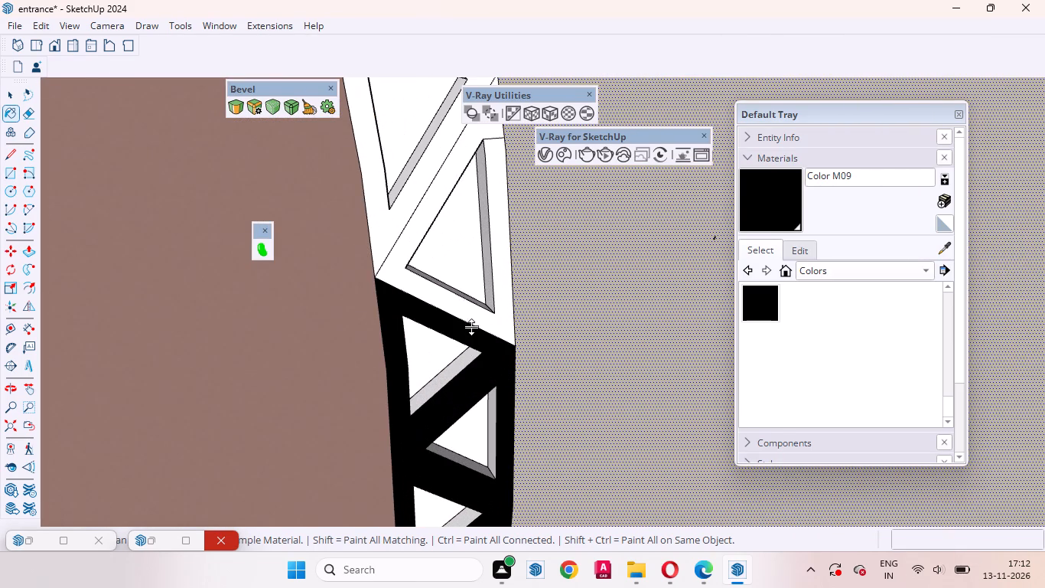
pyautogui.click(470, 317)
pyautogui.click(396, 237)
# Continue painting the triangular frames up the inner ring trim from its lower black stretch with Color M09.
pyautogui.scroll(-12, 412, 457)
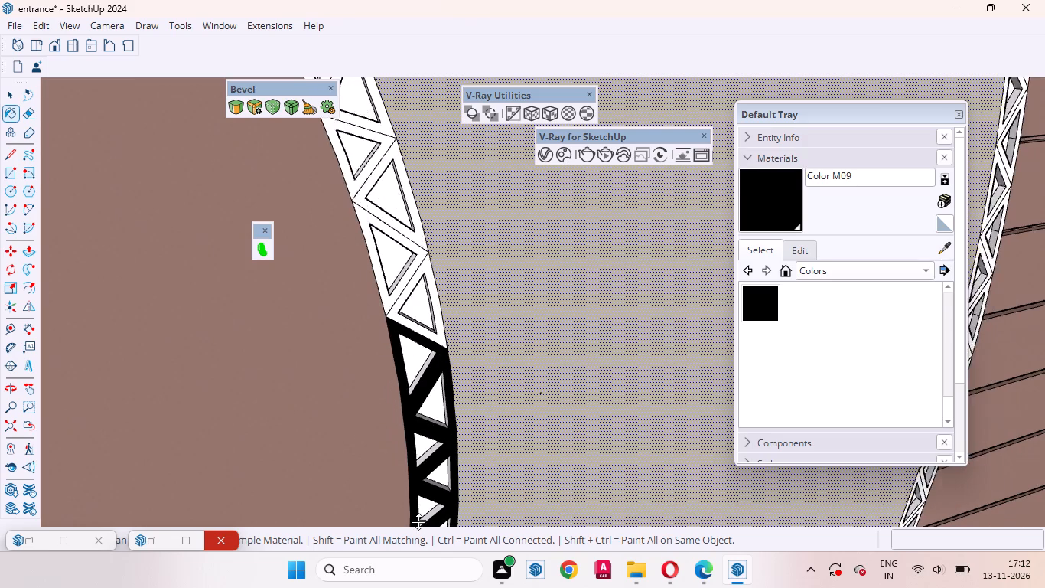
pyautogui.scroll(-2, 418, 521)
pyautogui.scroll(13, 367, 362)
pyautogui.click(428, 299)
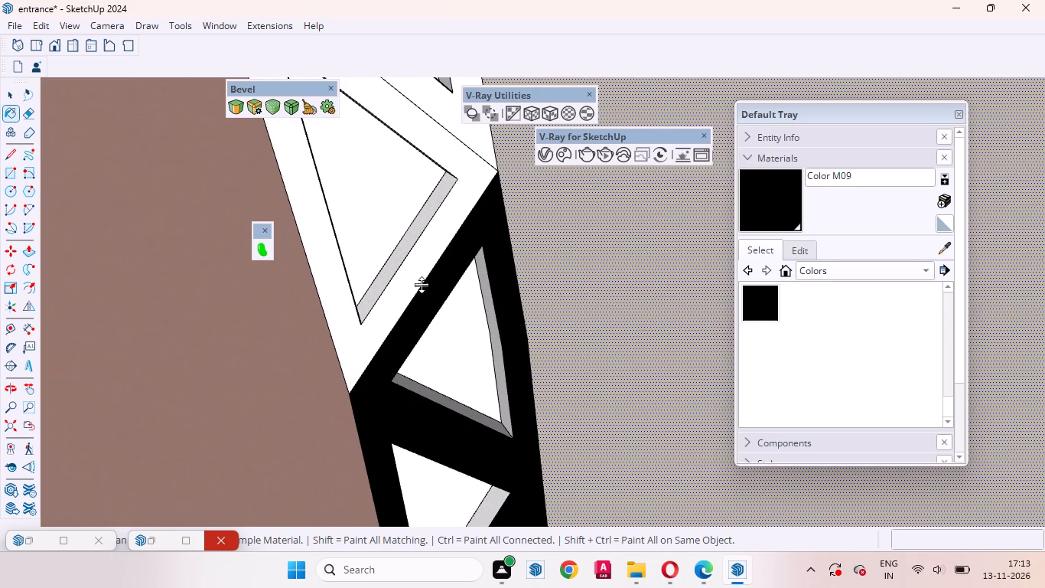
pyautogui.click(422, 285)
pyautogui.click(417, 278)
pyautogui.scroll(-5, 415, 430)
pyautogui.scroll(1, 413, 503)
pyautogui.scroll(-3, 413, 508)
pyautogui.scroll(2, 359, 304)
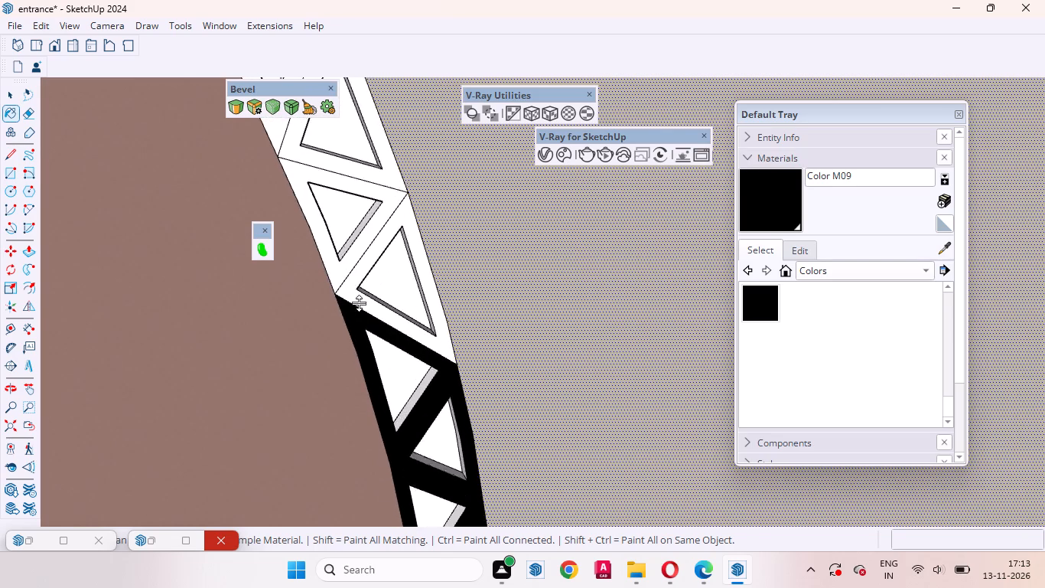
pyautogui.scroll(3, 359, 303)
pyautogui.click(356, 276)
pyautogui.click(342, 240)
# Paint the first white triangular frames after the upper black stretch of the inner ring trim with Color M09.
pyautogui.scroll(-1, 383, 434)
pyautogui.scroll(1, 385, 457)
pyautogui.scroll(-8, 386, 465)
pyautogui.scroll(-10, 397, 241)
pyautogui.scroll(-11, 438, 508)
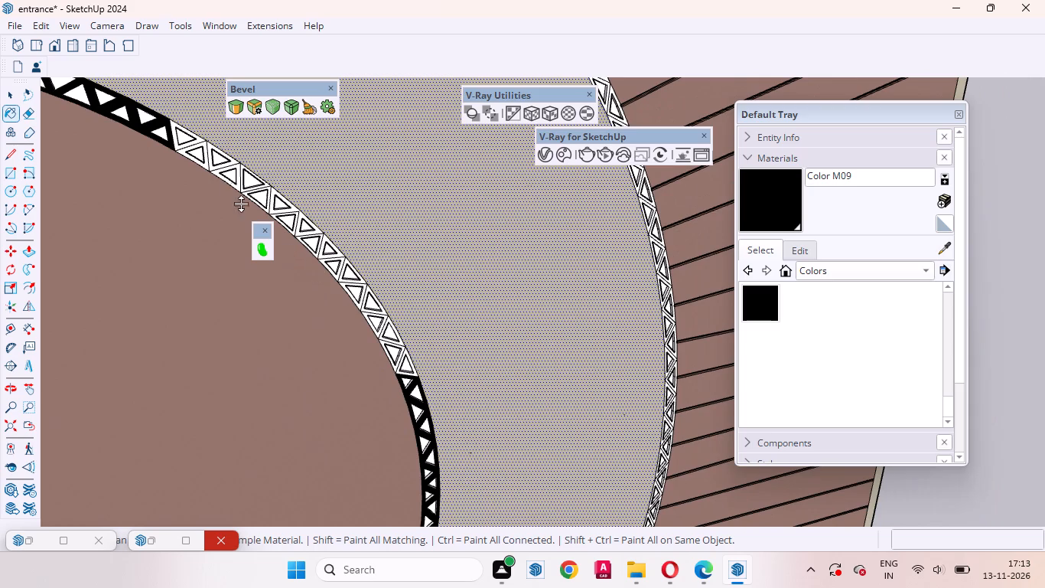
pyautogui.scroll(15, 196, 161)
pyautogui.click(163, 142)
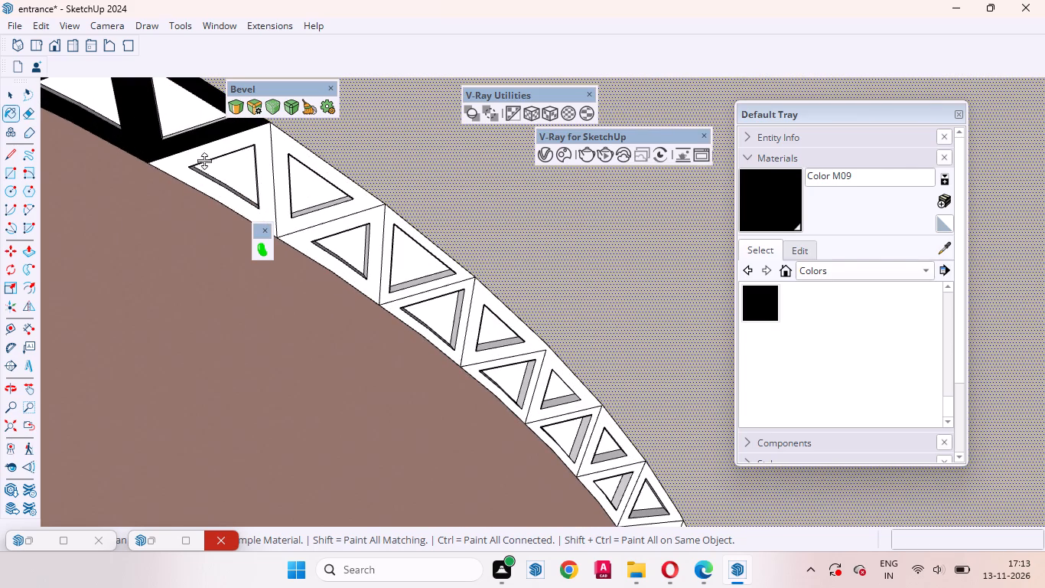
pyautogui.click(198, 158)
# Paint two more inner-edge triangular frames following the upper black stretch of the inner ring trim with Color M09.
pyautogui.scroll(-16, 433, 312)
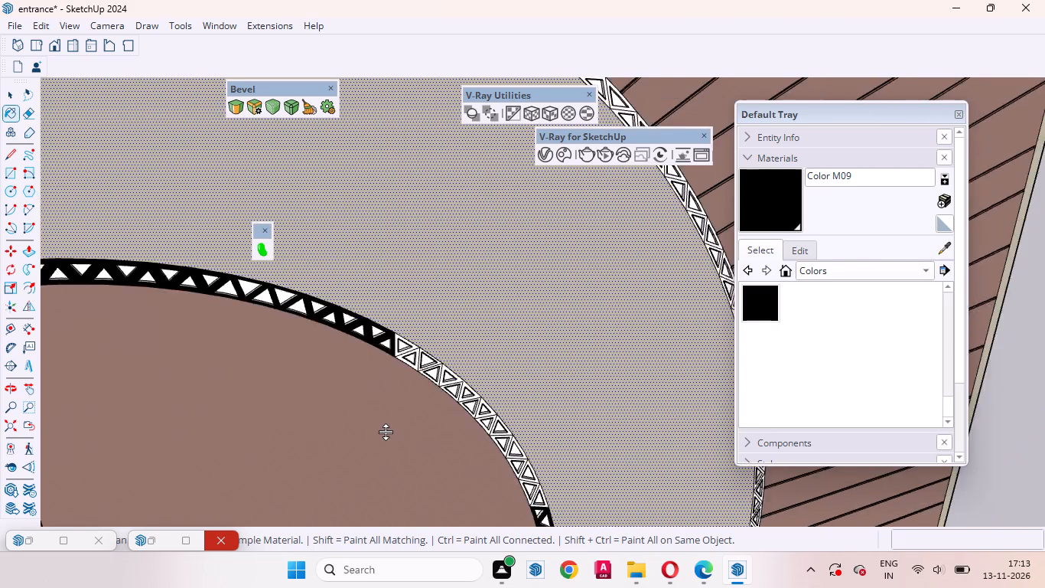
pyautogui.scroll(-9, 386, 432)
pyautogui.scroll(4, 464, 462)
pyautogui.moveTo(347, 455); pyautogui.dragTo(297, 339, button='middle')
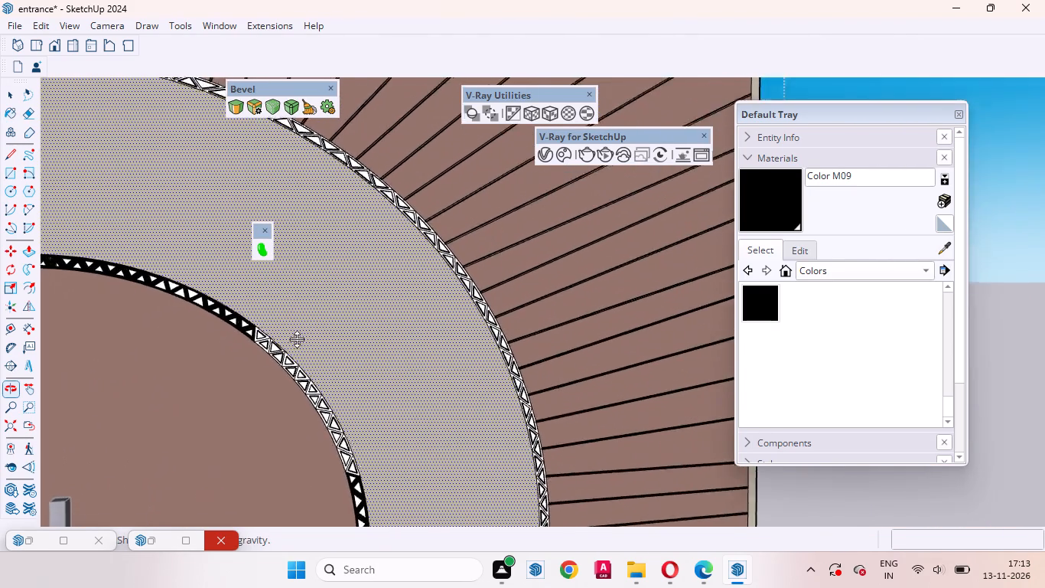
pyautogui.moveTo(297, 339); pyautogui.dragTo(253, 322, button='middle')
pyautogui.scroll(8, 360, 403)
pyautogui.scroll(-3, 507, 501)
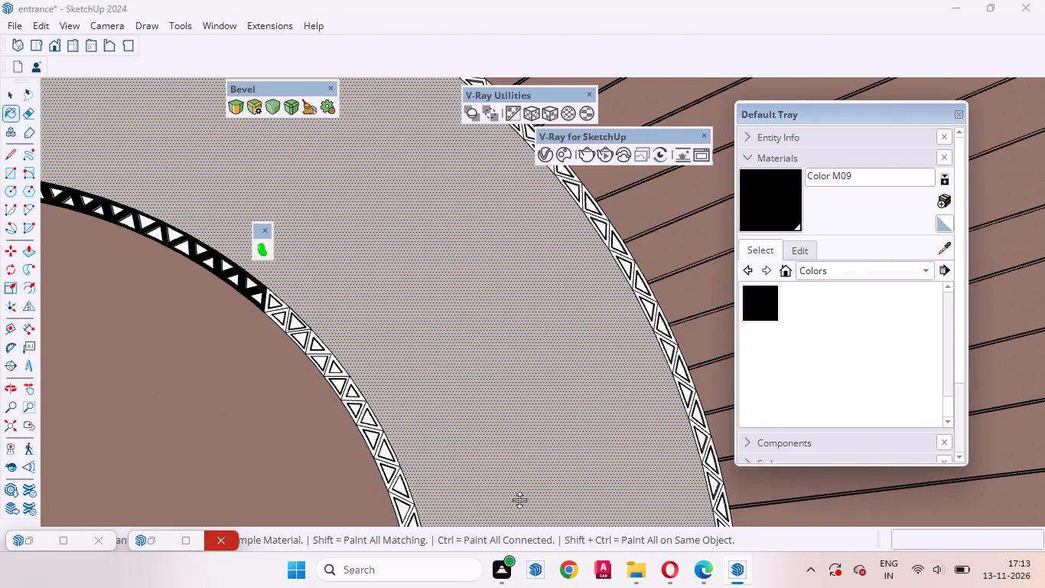
pyautogui.scroll(9, 268, 328)
pyautogui.click(272, 309)
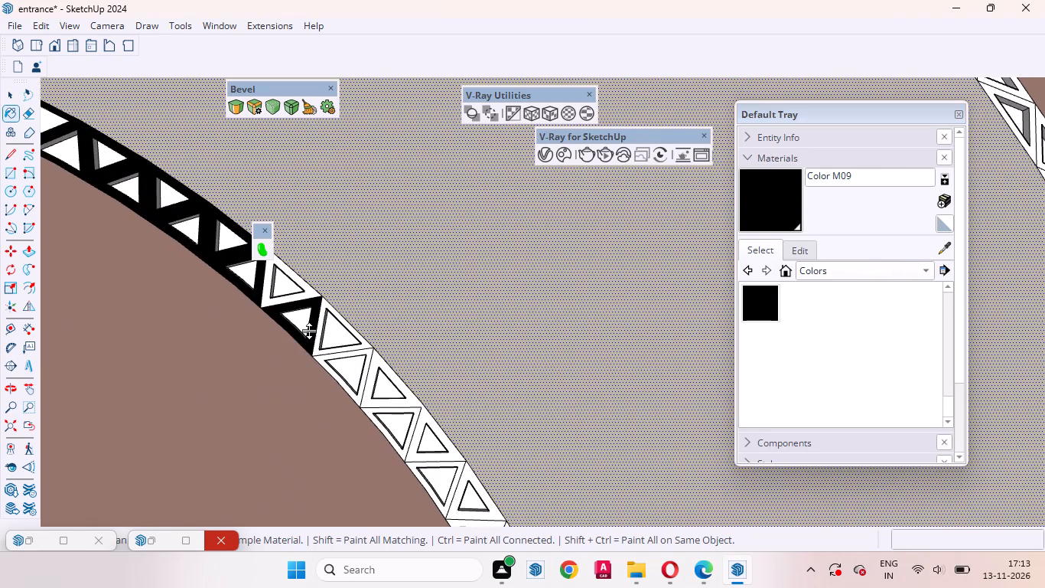
pyautogui.click(352, 352)
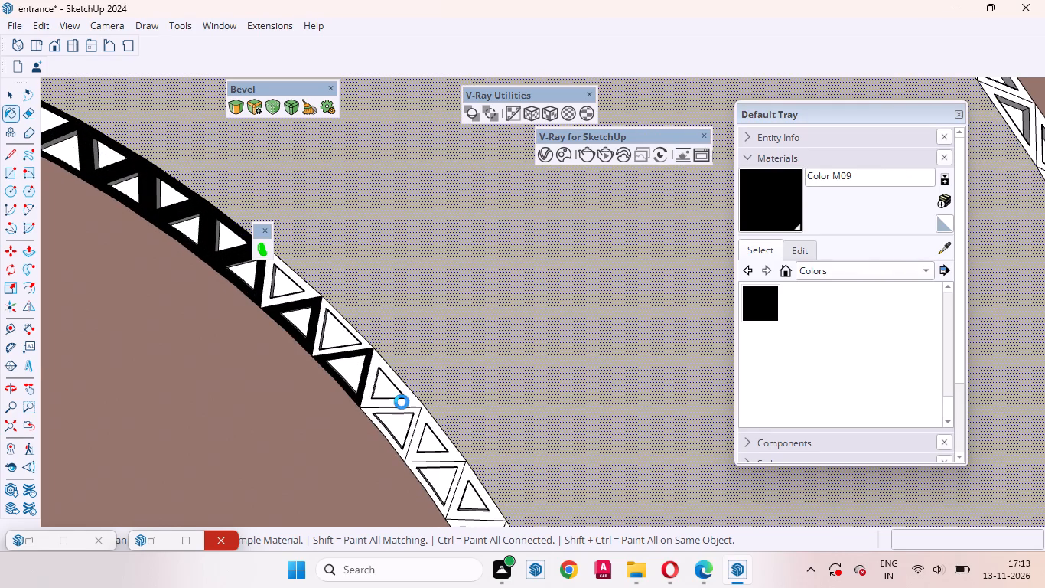
# Paint the skipped outer-edge triangular frames, one triangle's infill, and the next outer-edge frame of the inner ring trim with black Color M09.
pyautogui.scroll(3, 371, 364)
pyautogui.click(347, 335)
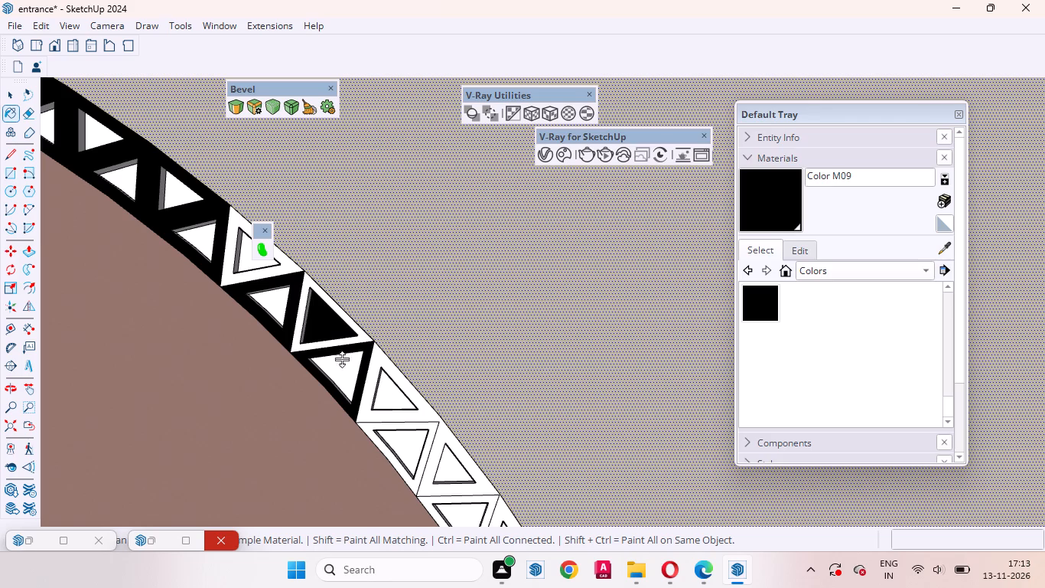
pyautogui.click(339, 340)
pyautogui.click(244, 272)
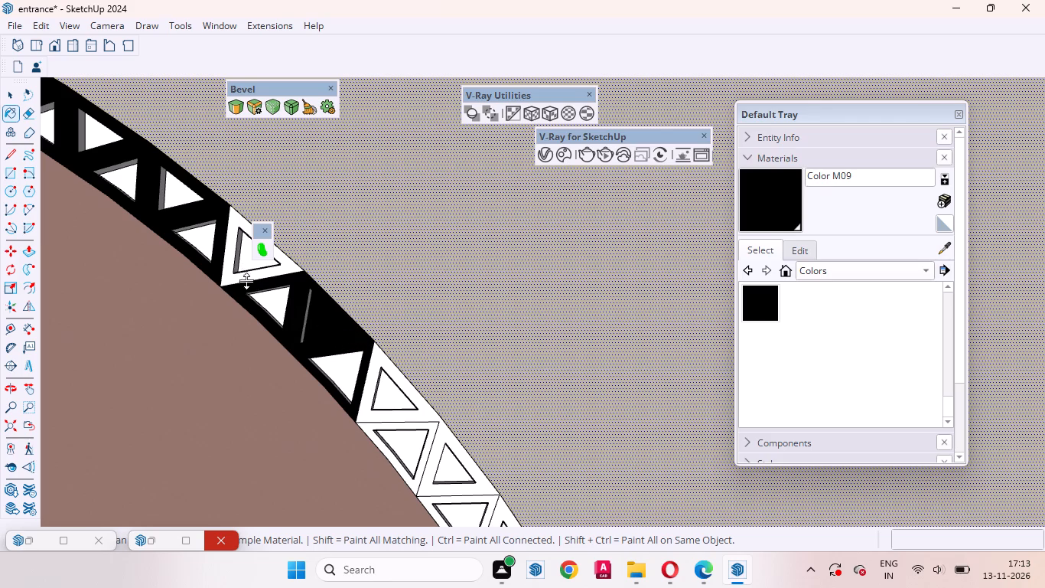
pyautogui.click(241, 274)
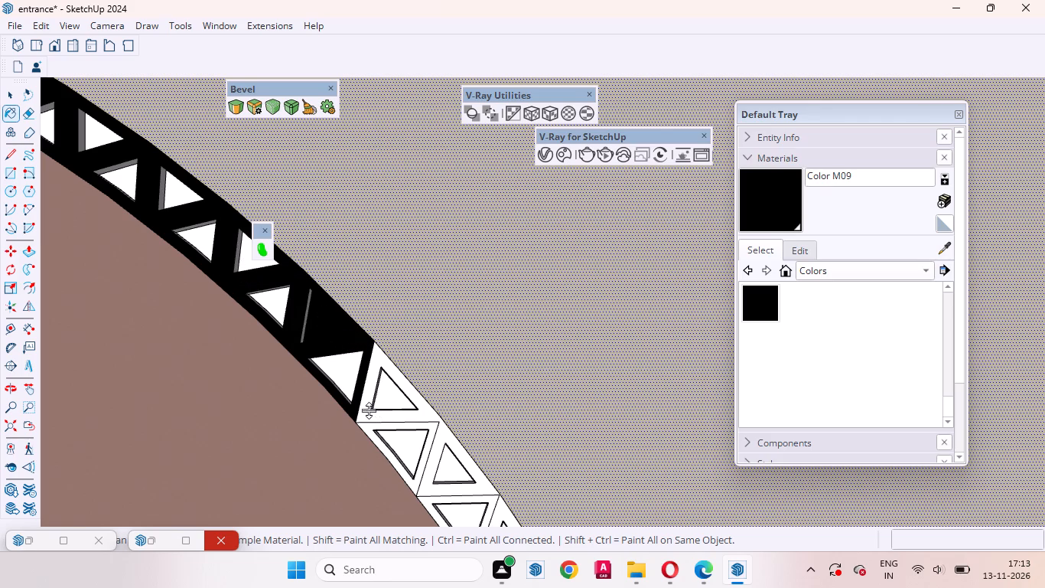
pyautogui.click(369, 410)
pyautogui.scroll(-3, 416, 341)
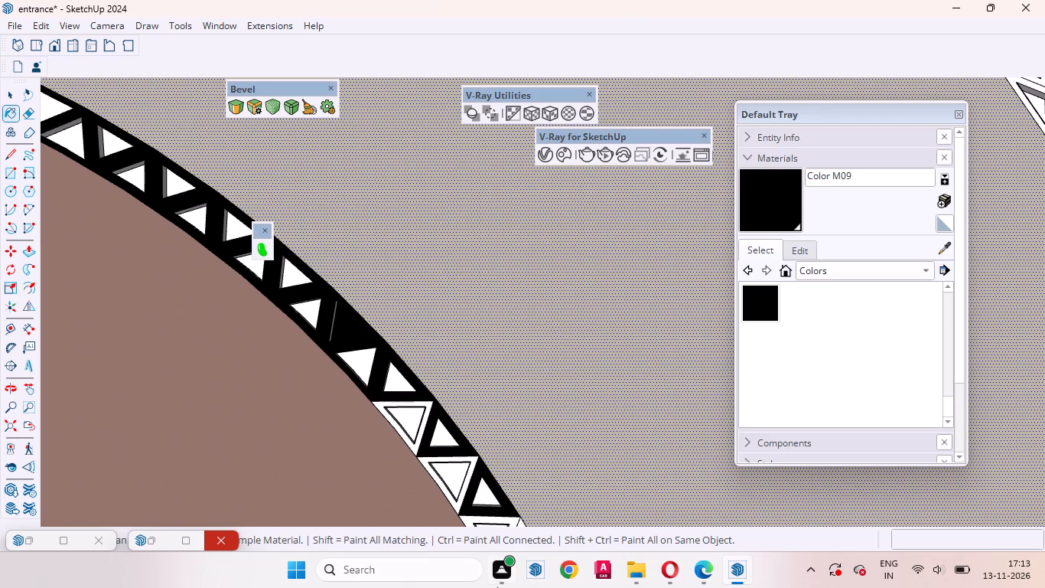